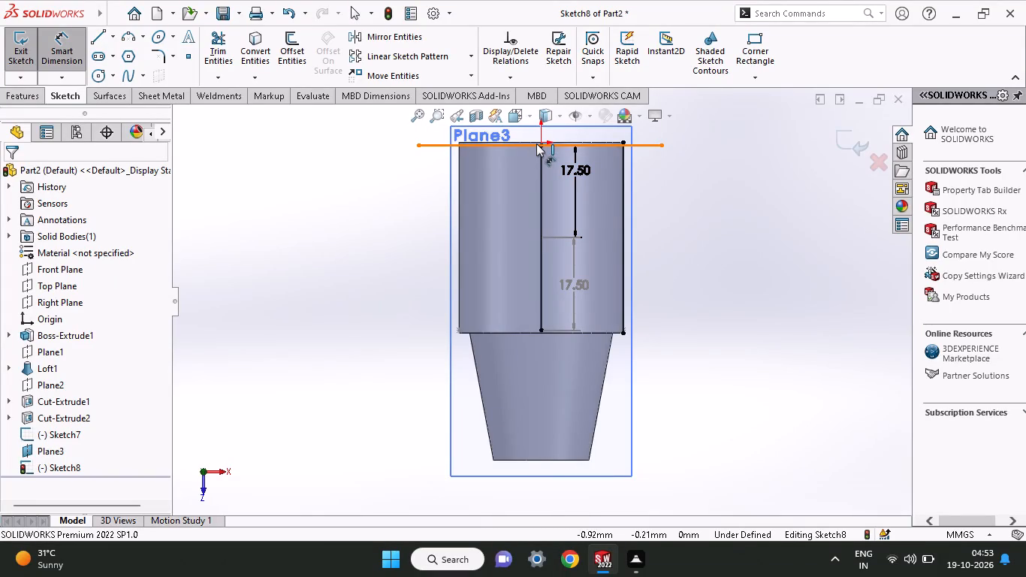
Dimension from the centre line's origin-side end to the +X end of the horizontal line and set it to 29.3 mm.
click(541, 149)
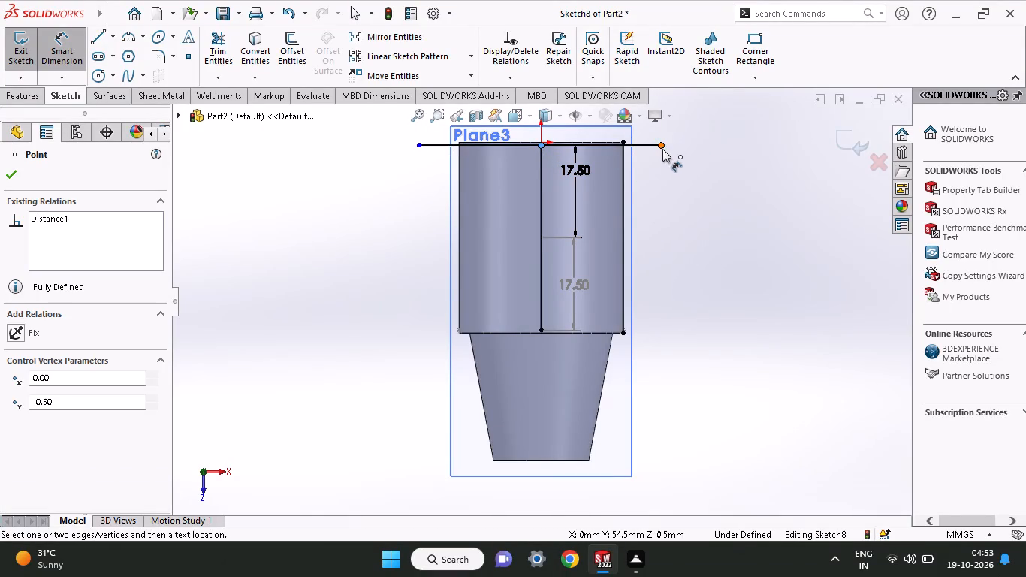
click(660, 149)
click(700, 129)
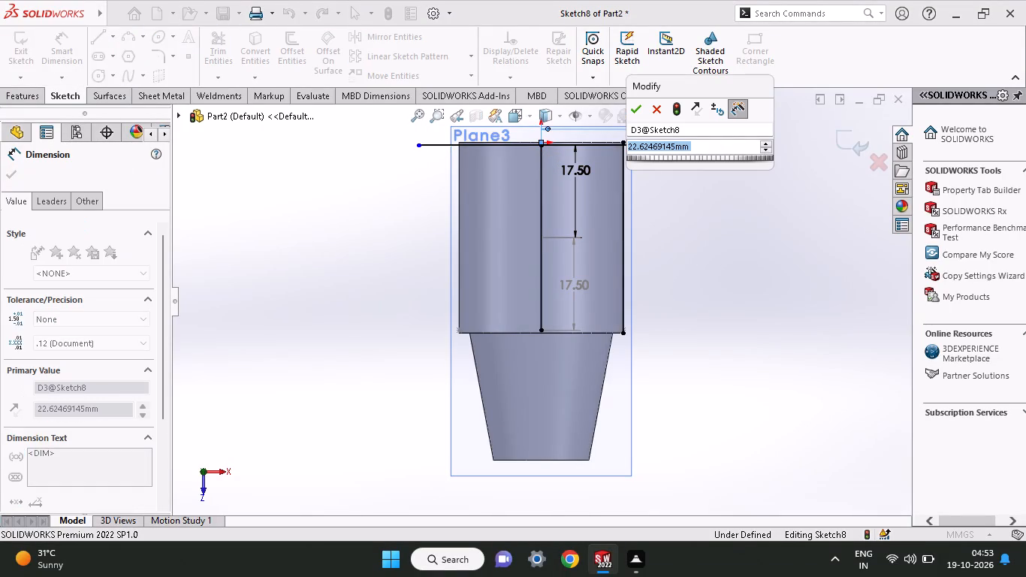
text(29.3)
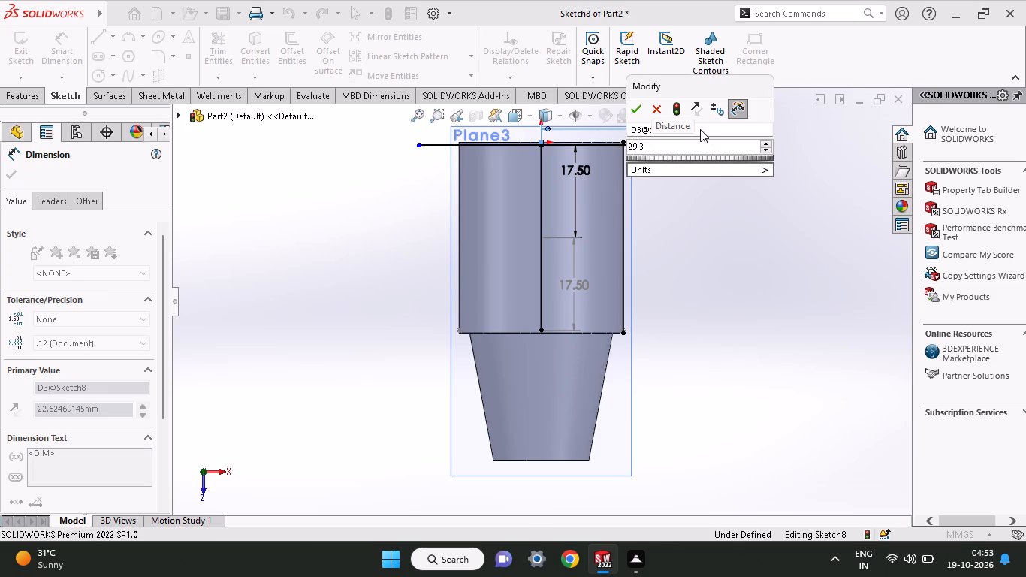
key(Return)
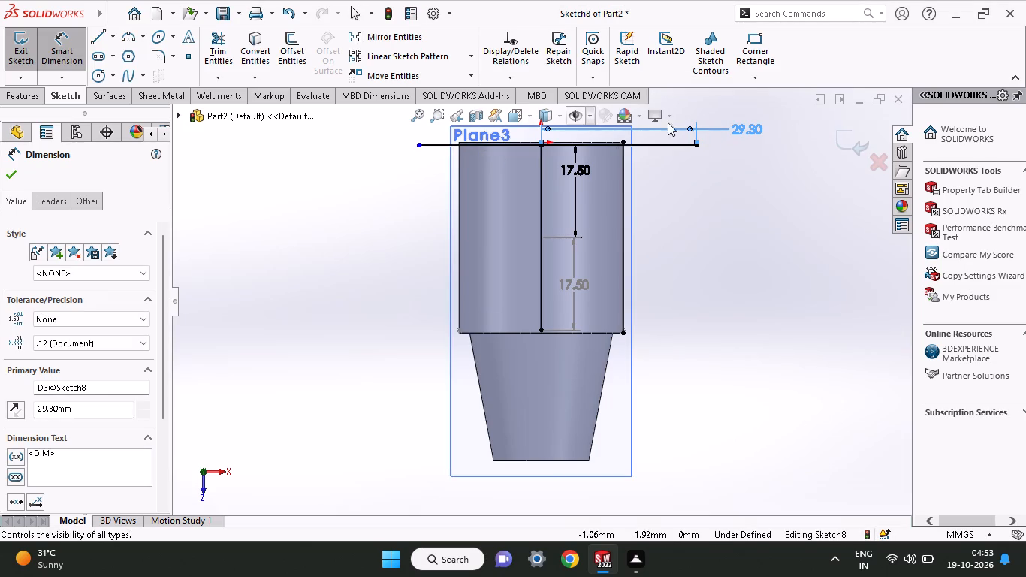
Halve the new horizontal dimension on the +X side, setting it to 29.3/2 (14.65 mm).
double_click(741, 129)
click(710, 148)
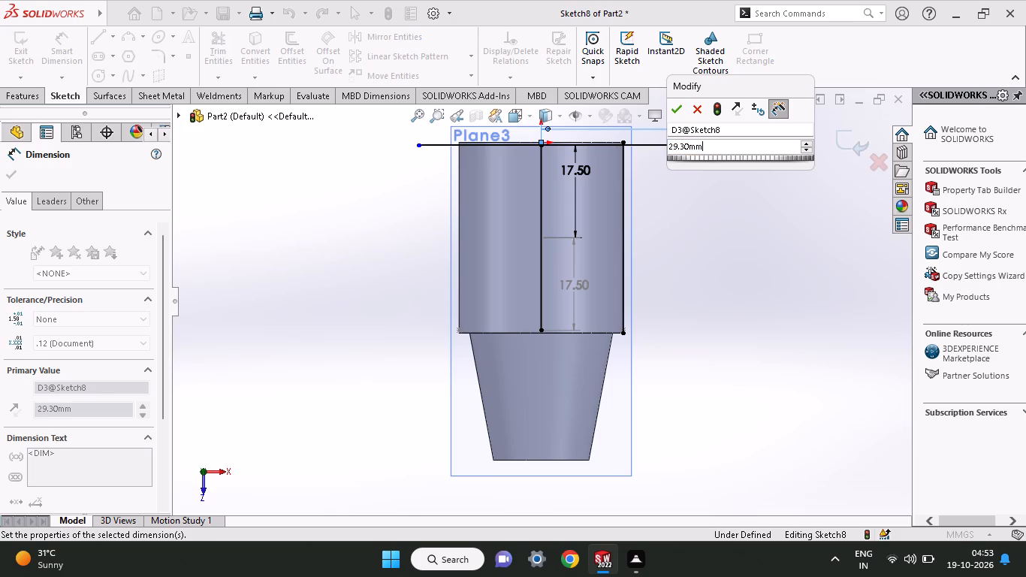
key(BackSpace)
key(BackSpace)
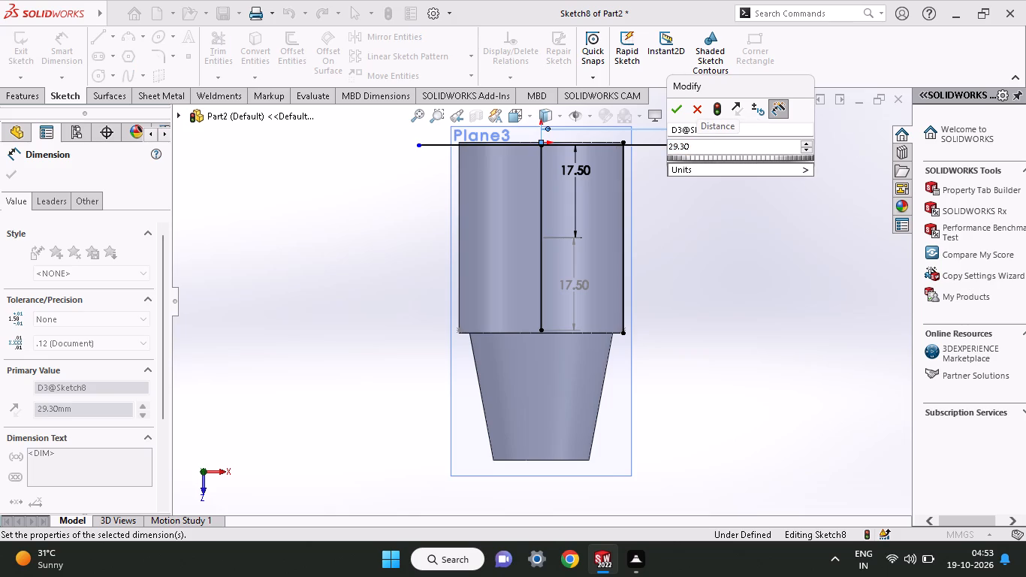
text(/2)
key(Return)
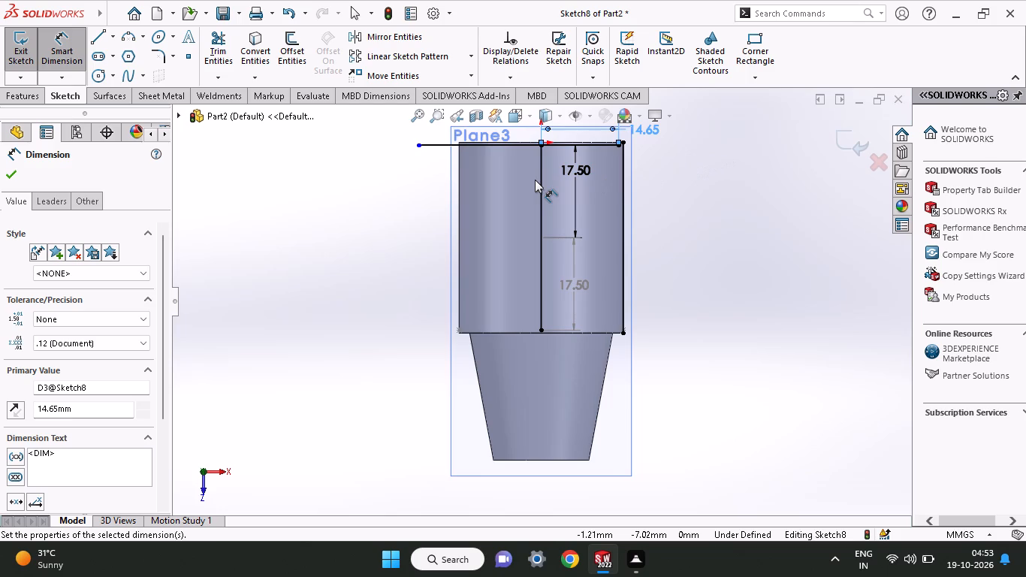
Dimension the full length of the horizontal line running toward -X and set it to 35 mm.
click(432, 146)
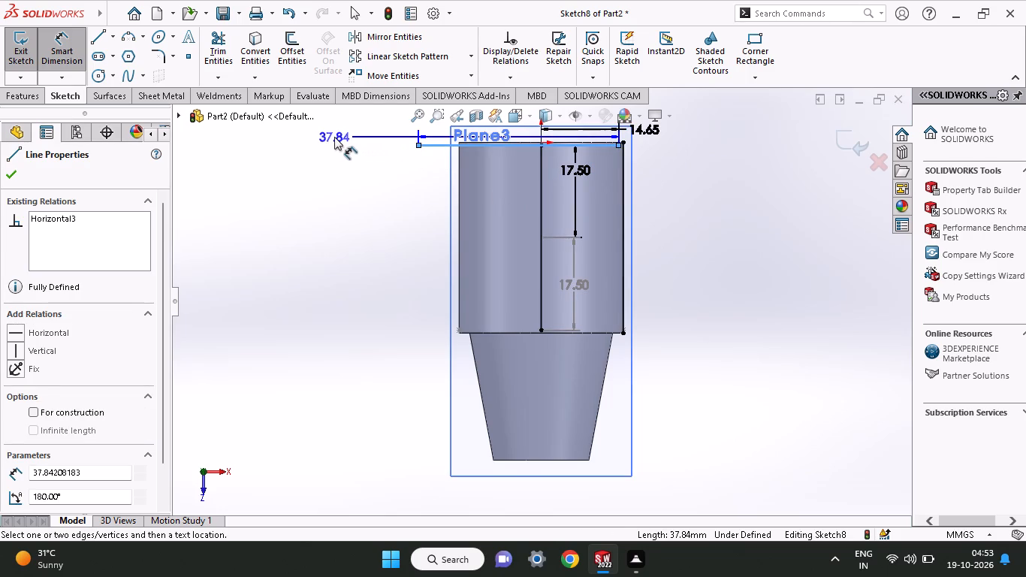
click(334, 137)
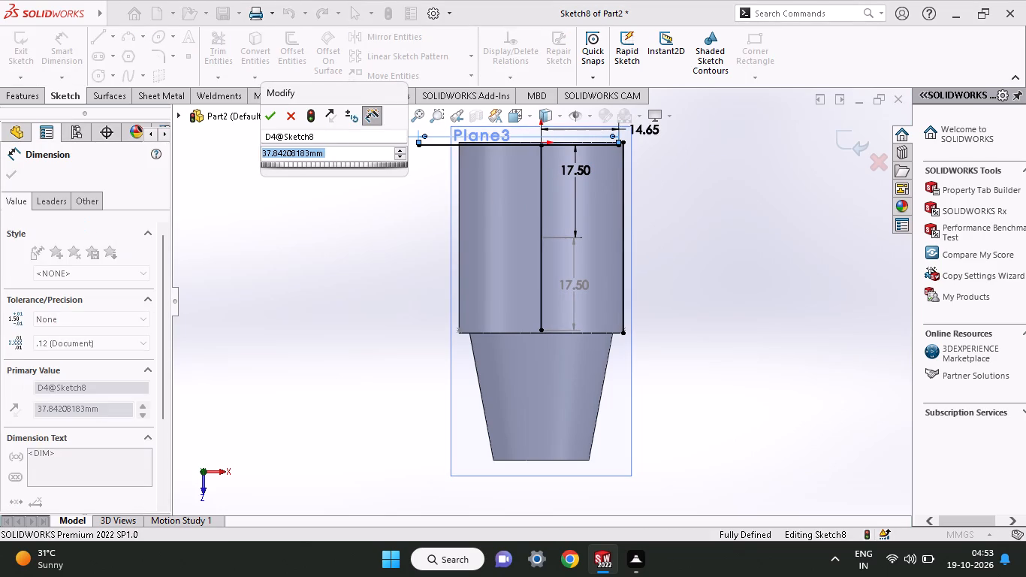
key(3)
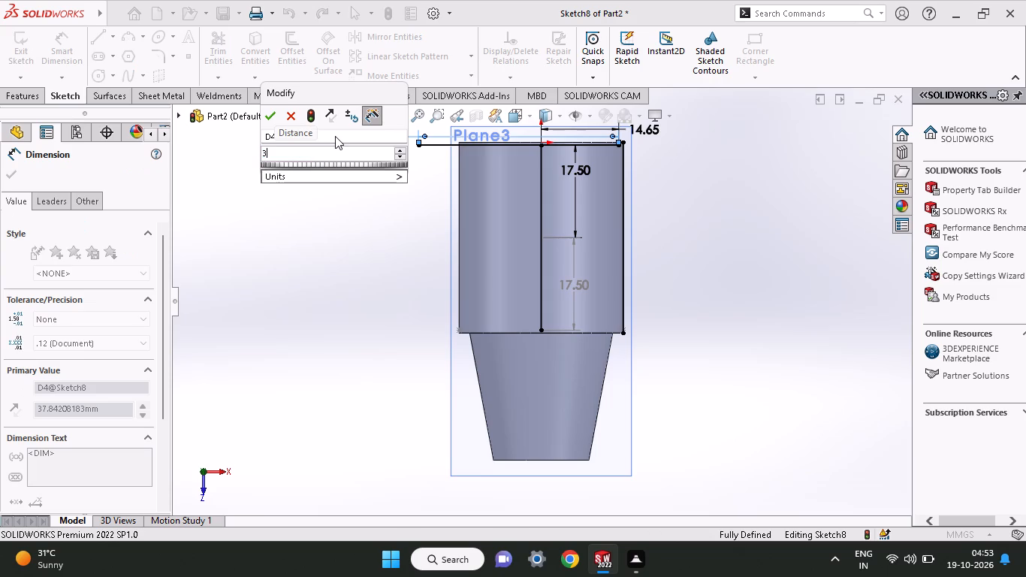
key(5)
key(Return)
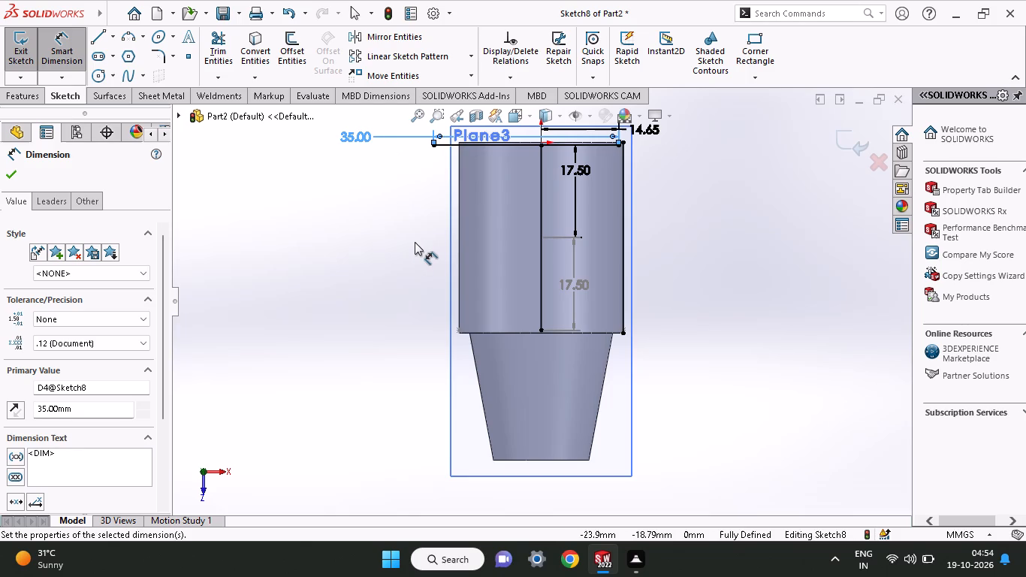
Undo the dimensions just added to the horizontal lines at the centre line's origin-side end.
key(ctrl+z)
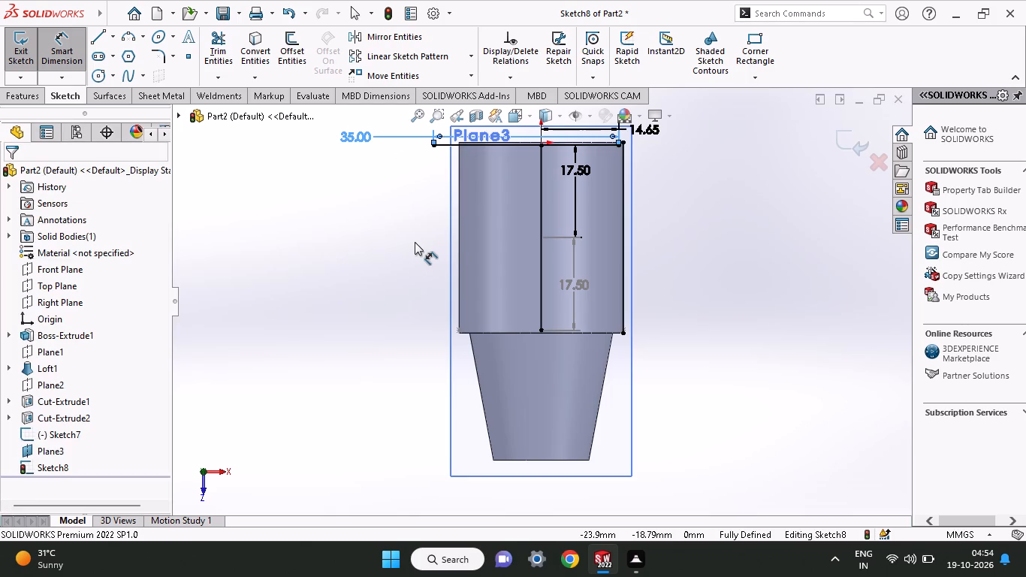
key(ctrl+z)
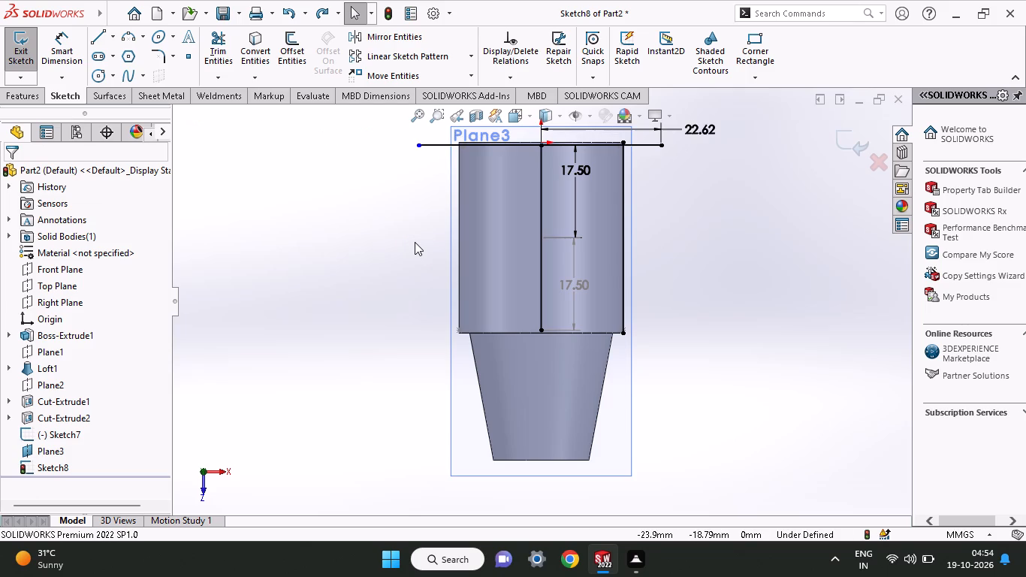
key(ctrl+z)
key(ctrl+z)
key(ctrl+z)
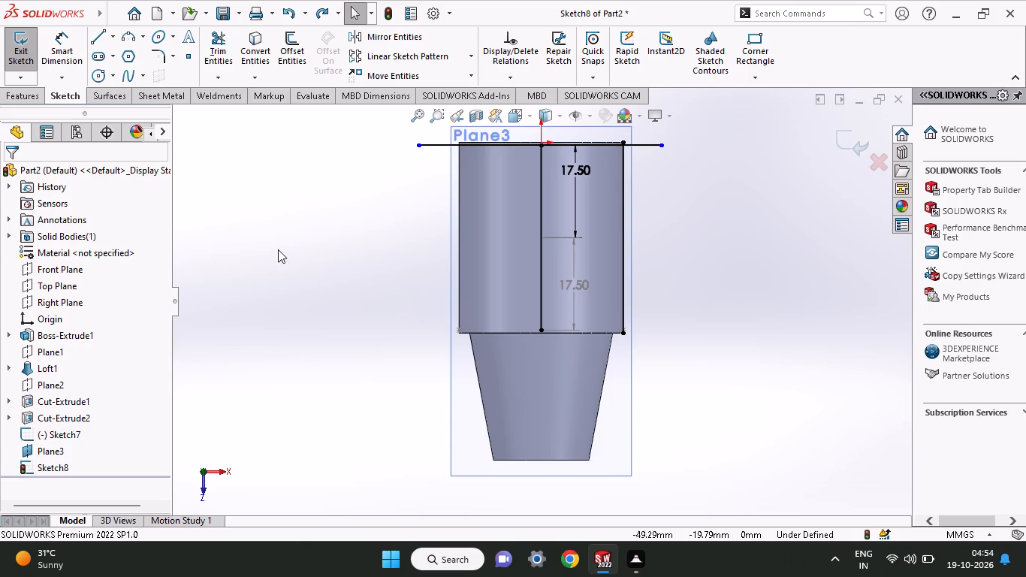
Dimension from the centre line's origin-side end to the horizontal line's +X end and set it to 29.3/2 (14.65 mm).
ctrl+scroll(276, 257, up, 5)
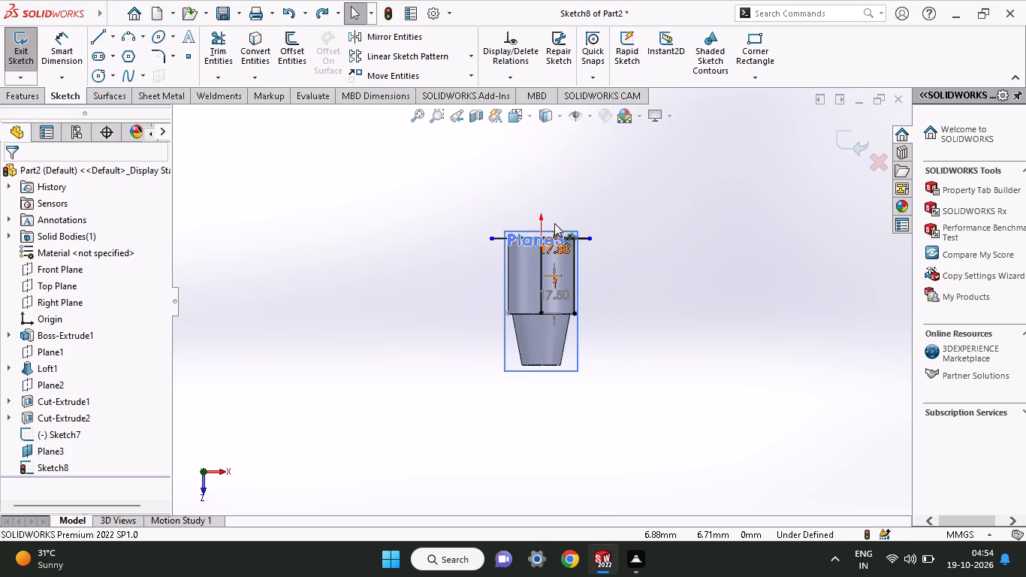
ctrl+scroll(554, 223, down, 4)
ctrl+scroll(544, 360, down, 4)
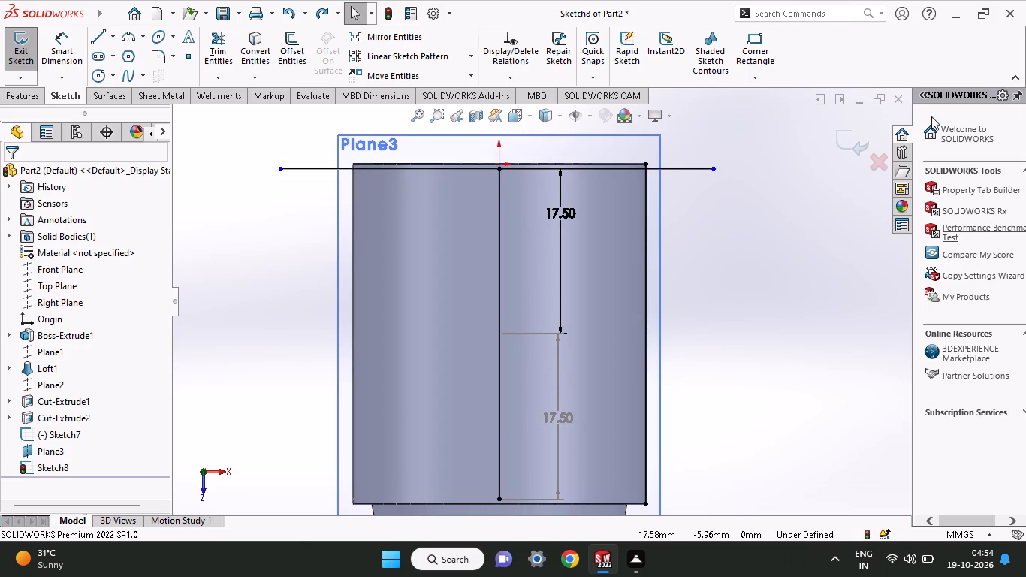
click(47, 43)
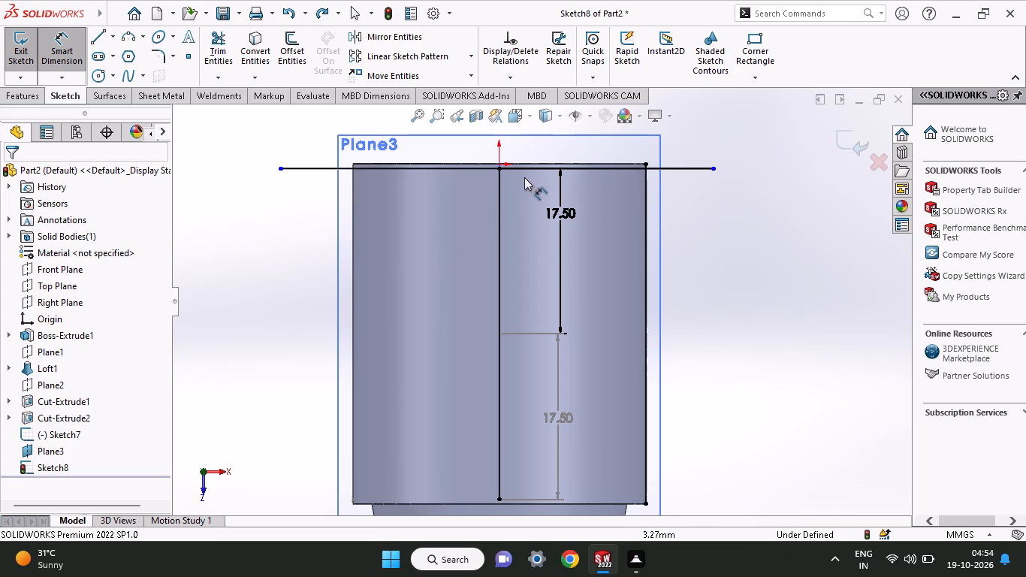
click(499, 171)
click(717, 171)
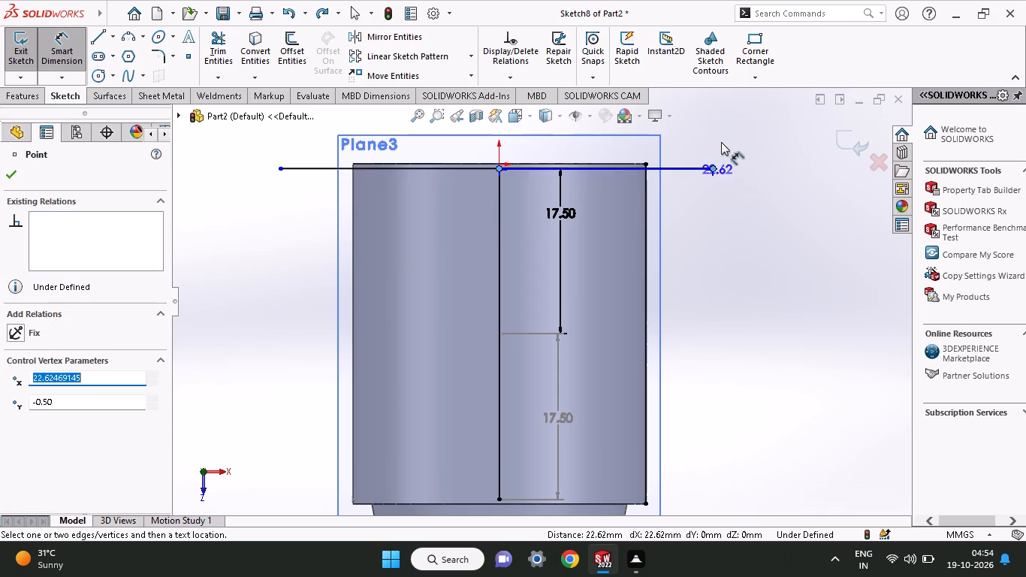
click(738, 149)
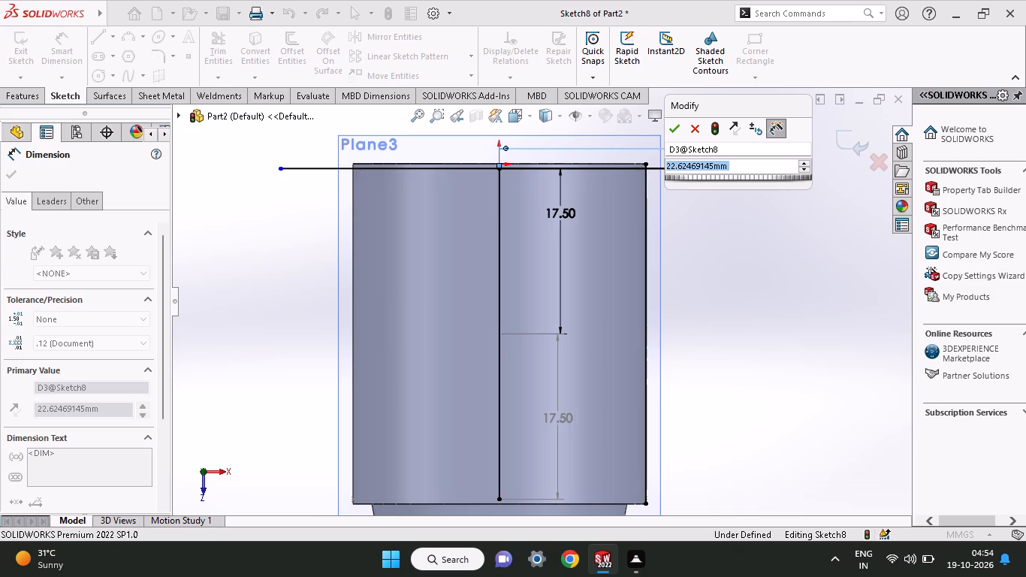
key(2)
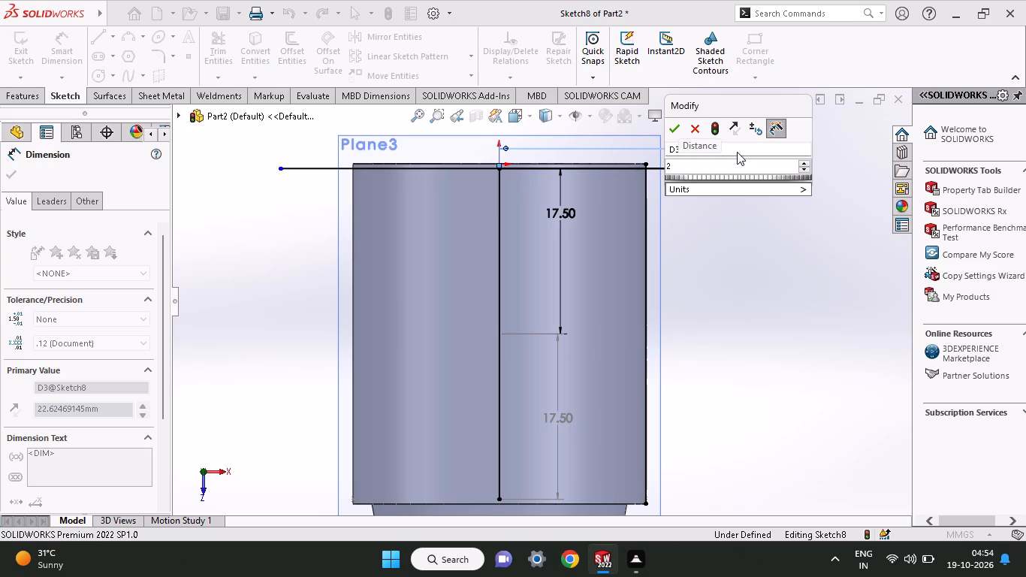
text(9.3/2)
key(Return)
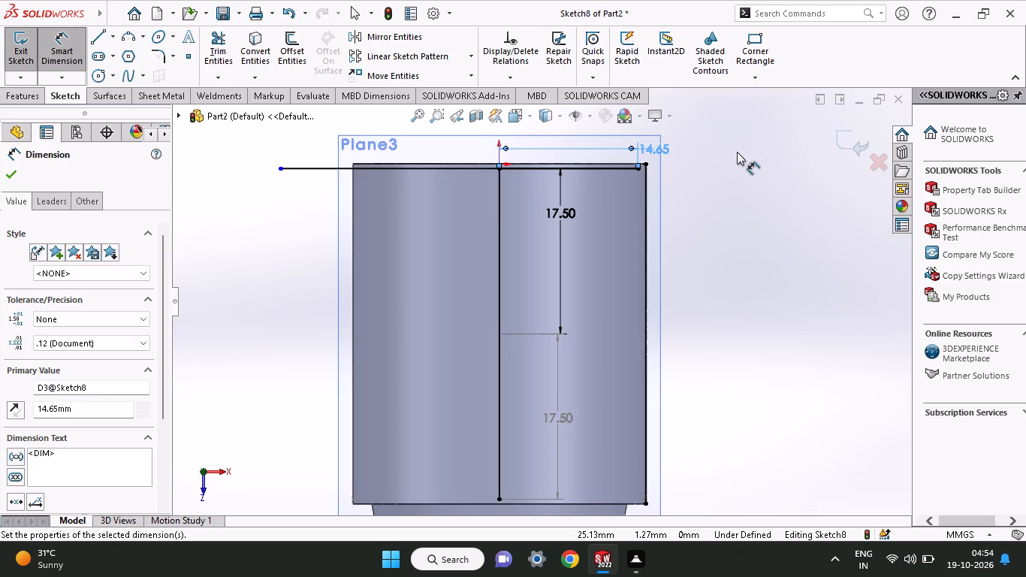
Dimension from the horizontal line's -X end to the centre line's origin-side end and set it to 14.65 mm.
click(276, 168)
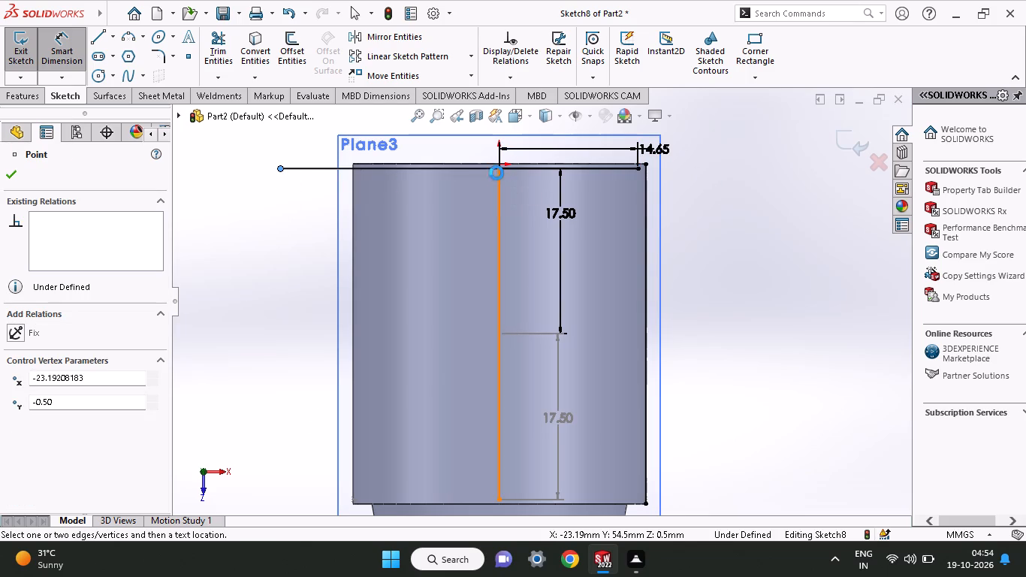
click(499, 170)
click(454, 148)
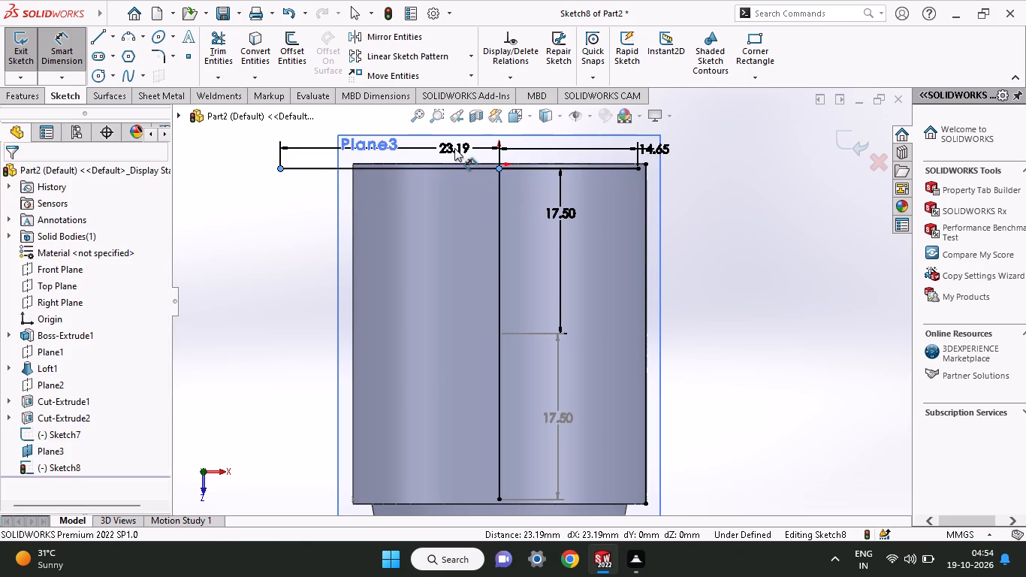
text(14)
text(.65)
key(Return)
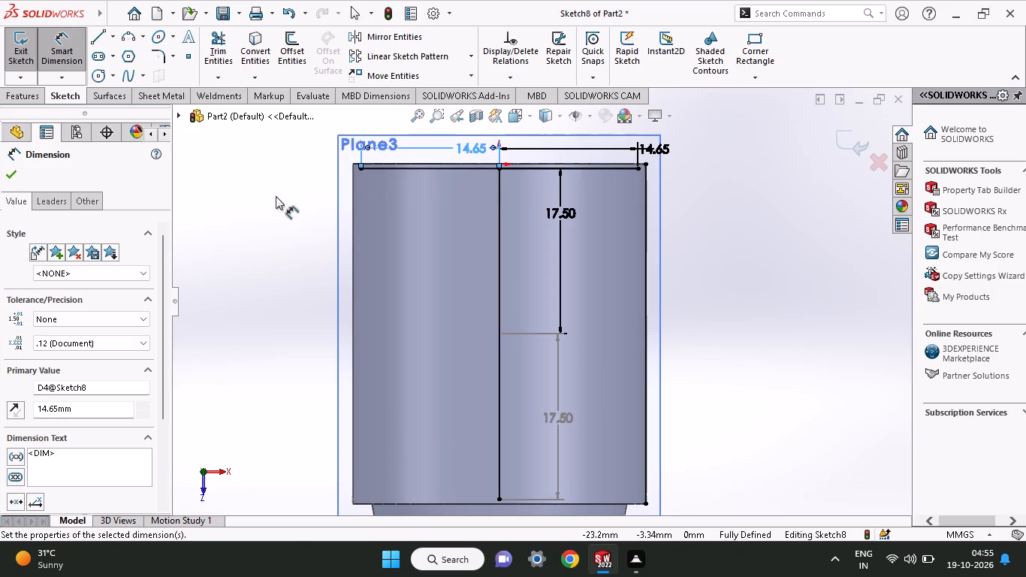
Sketch a horizontal line about 19 mm toward +X from the centre line's shoulder-side end, and a second about 43 mm back across toward -X.
click(93, 33)
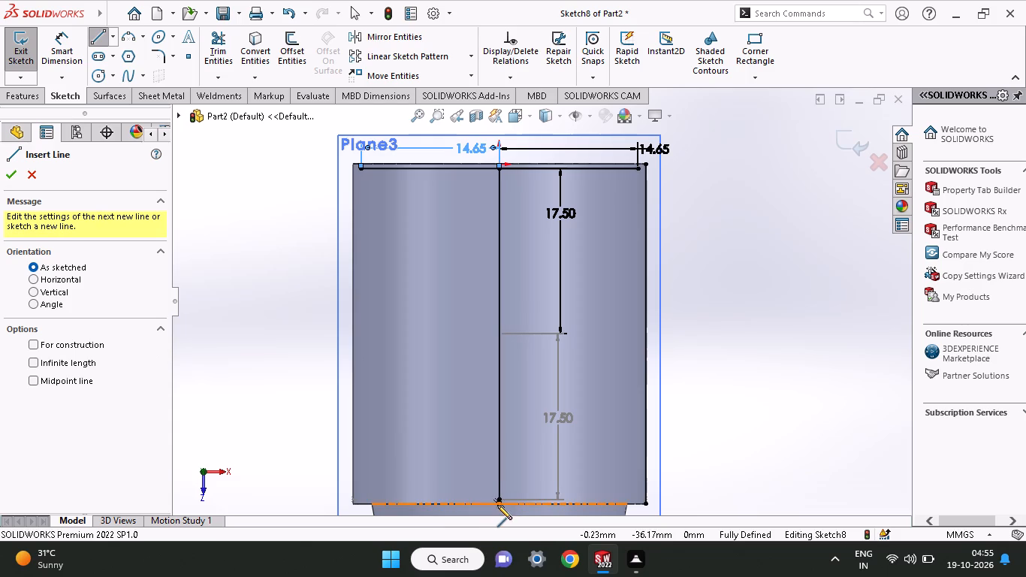
click(497, 499)
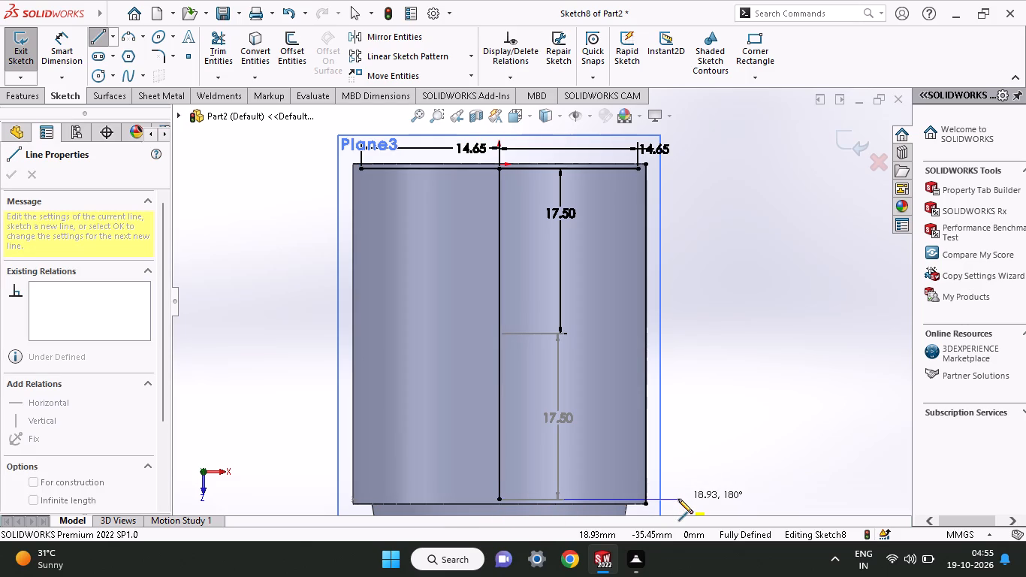
click(678, 499)
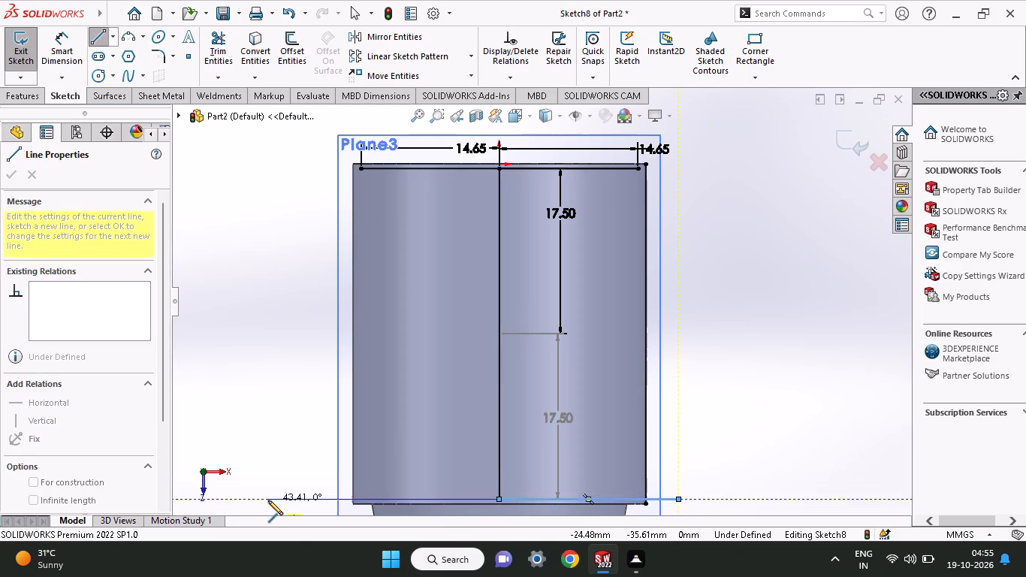
click(268, 500)
right_click(276, 406)
click(298, 391)
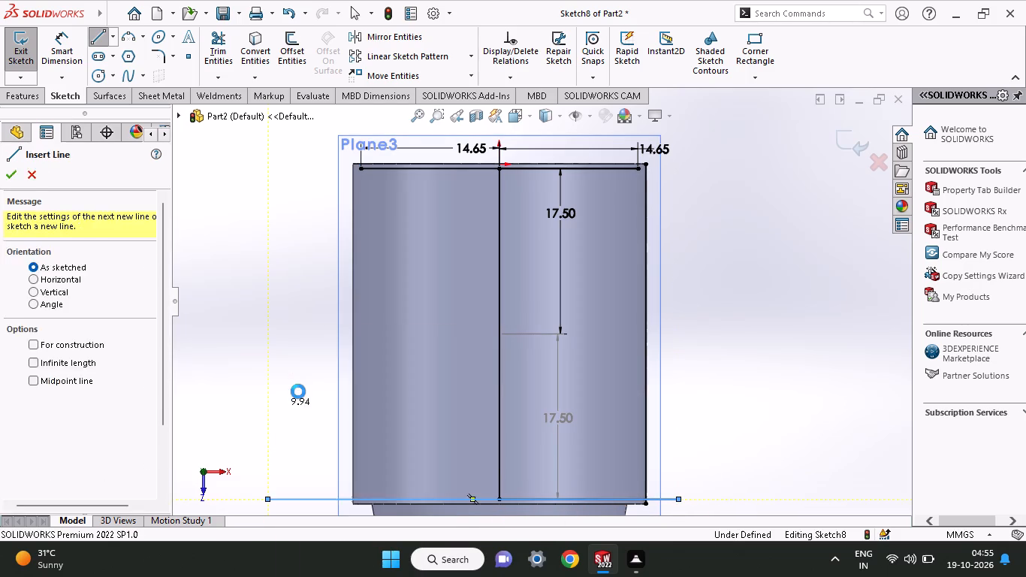
Dimension from the centre line's shoulder-side end to the +X end of its horizontal line and set it to 30.8/2 (15.4 mm).
click(50, 45)
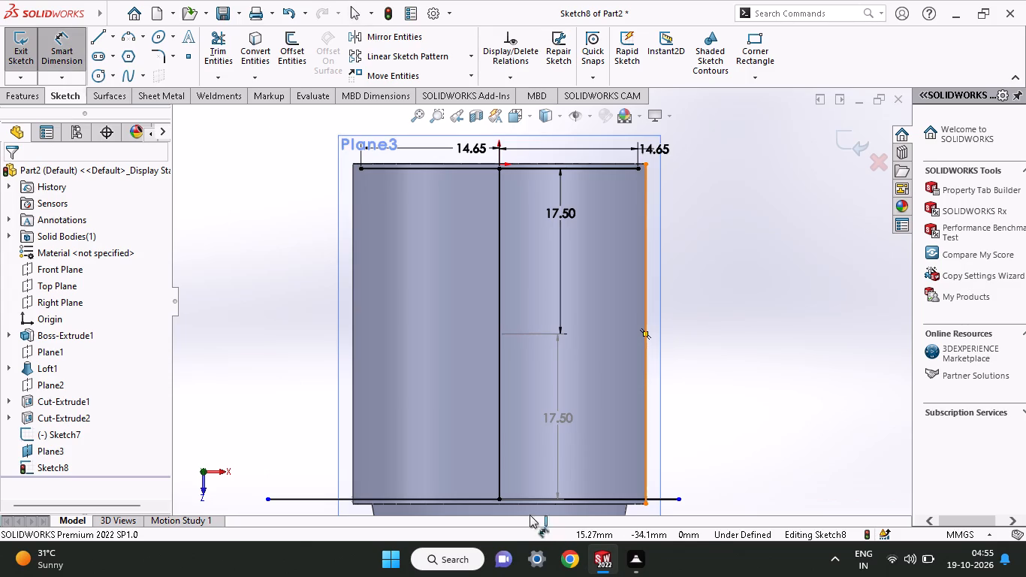
click(502, 499)
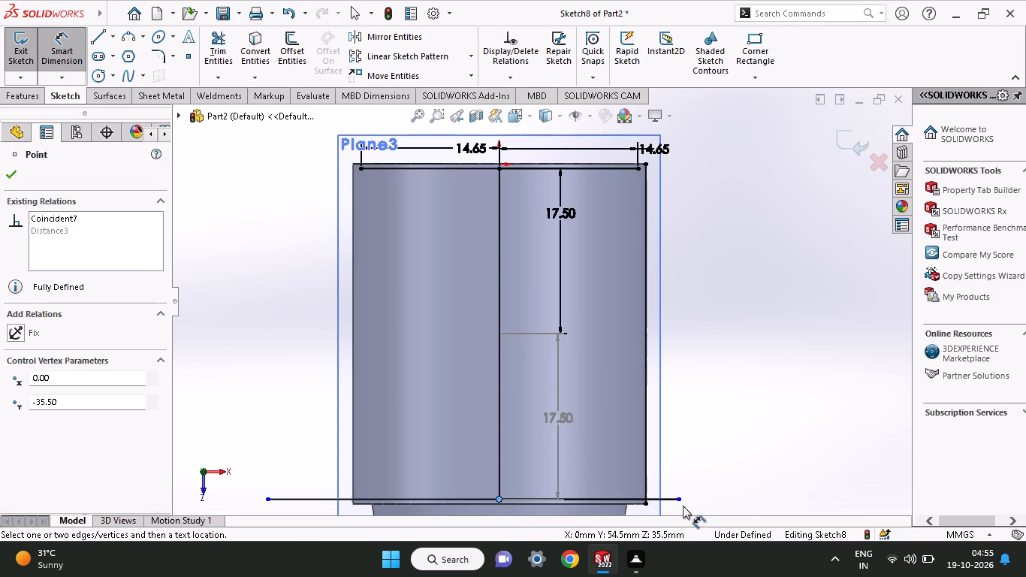
click(679, 501)
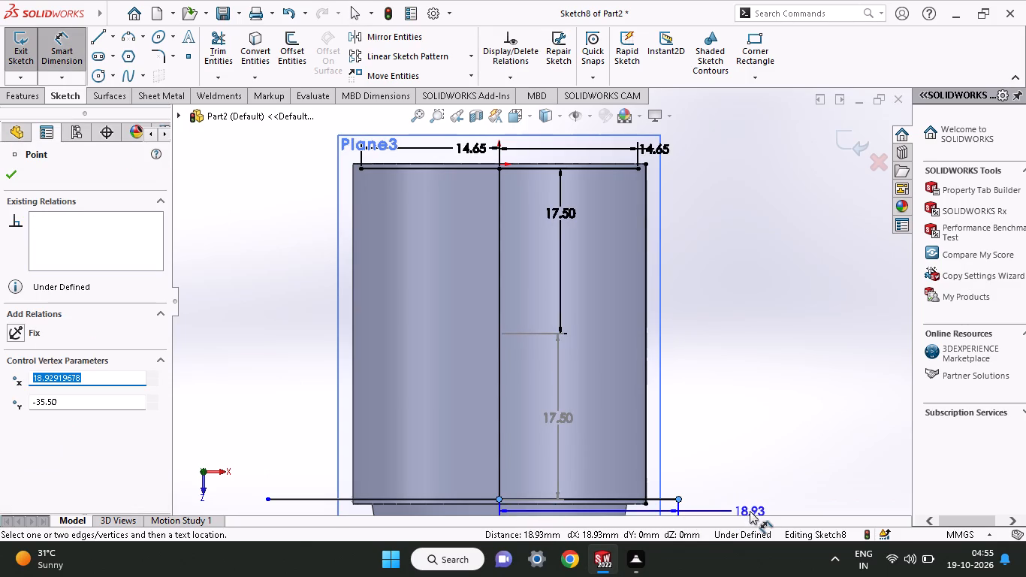
click(750, 509)
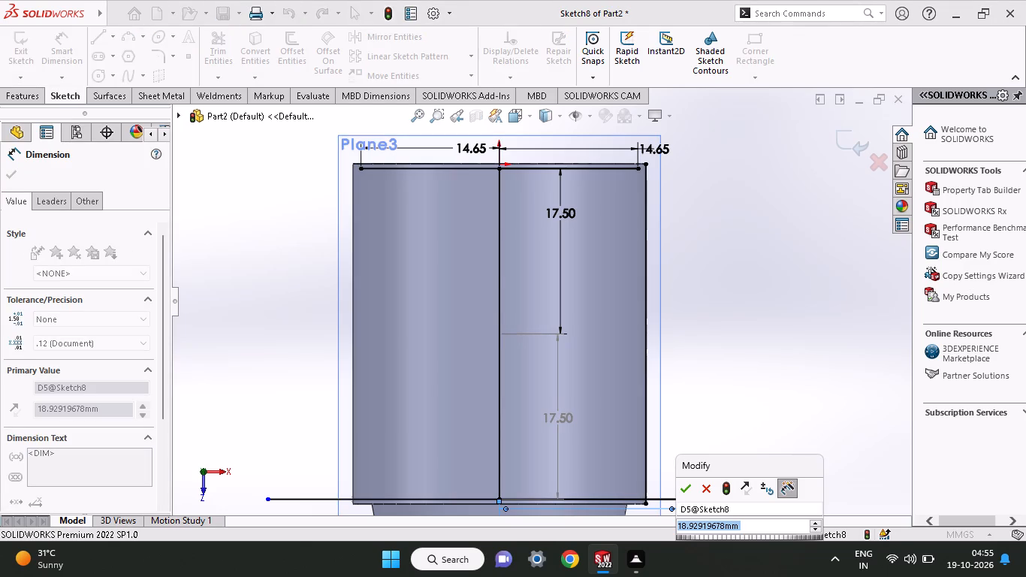
text(30.8/2)
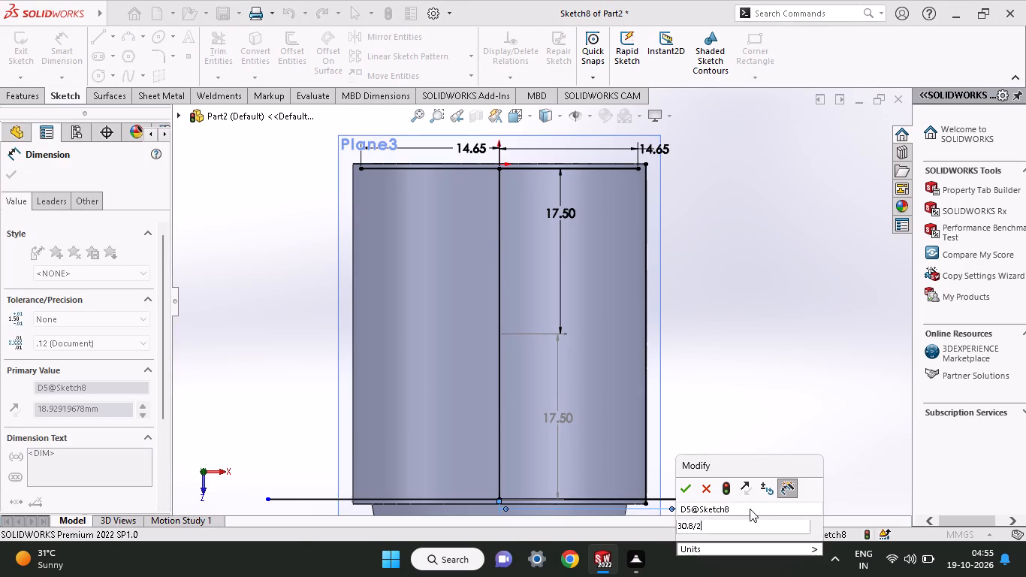
key(Return)
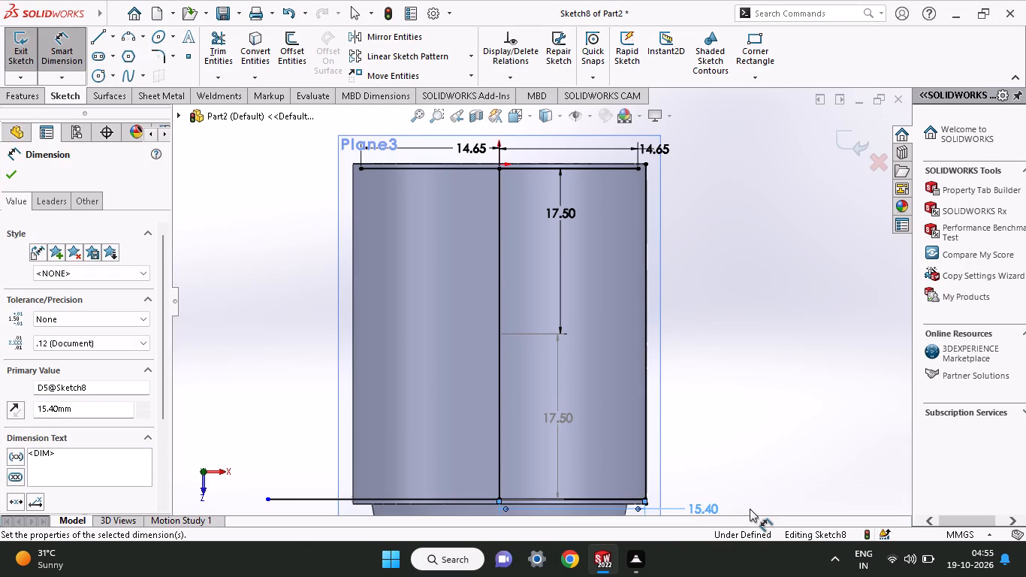
Dimension from the -X end of the shoulder-side horizontal line to the centre line's shoulder-side end and set it to 15.40 mm.
click(264, 502)
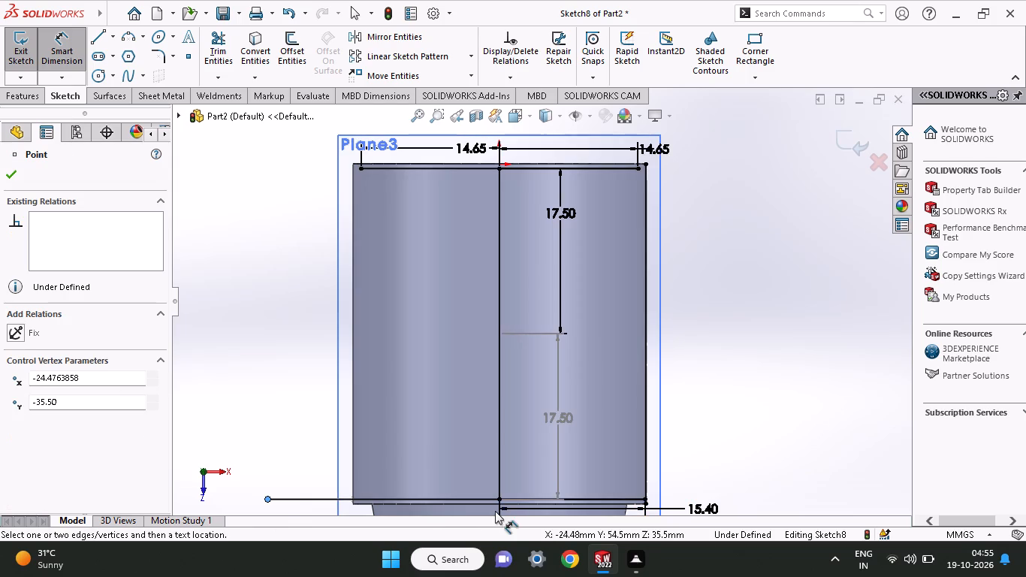
click(496, 497)
click(436, 463)
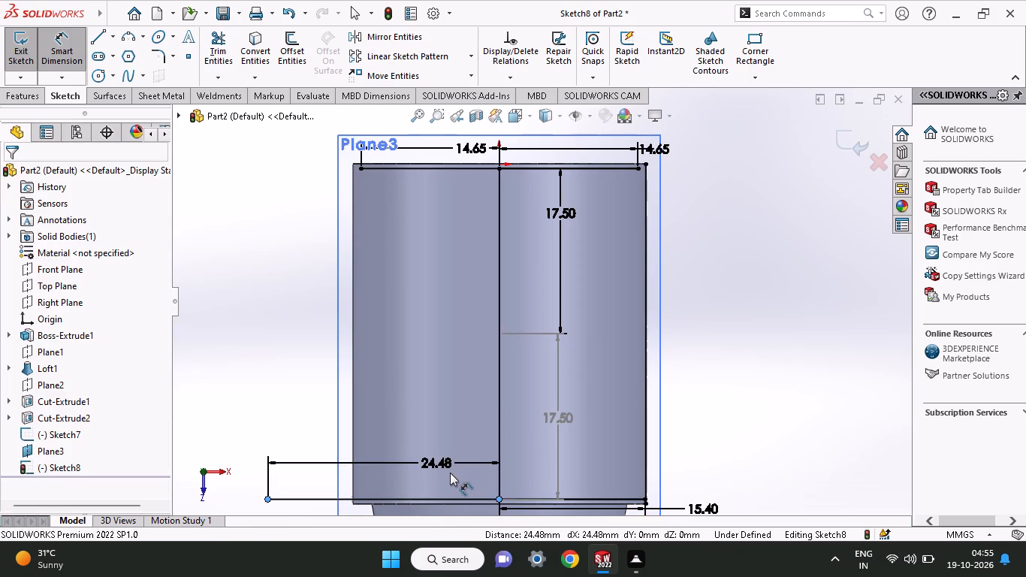
text(15.40)
key(Return)
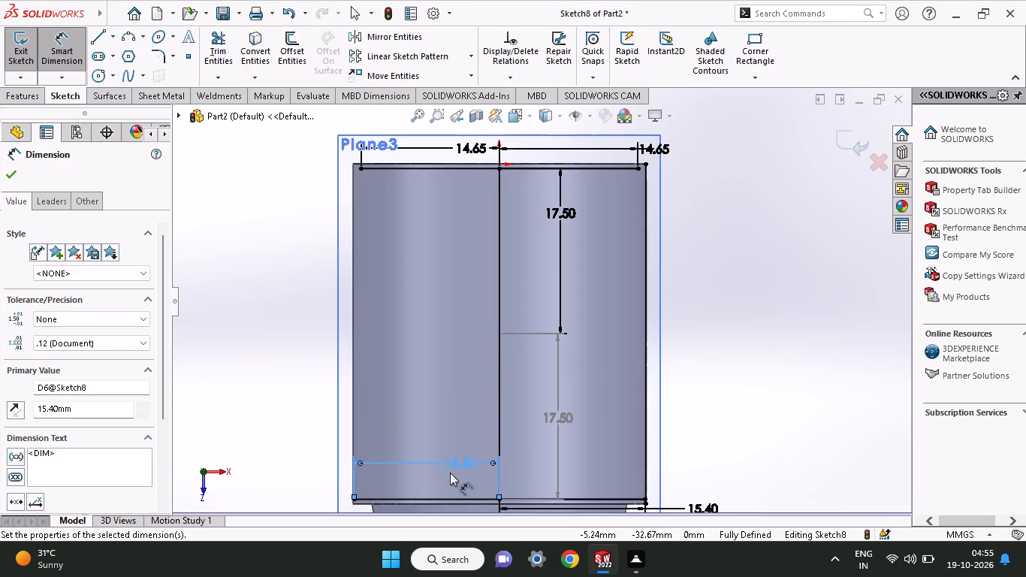
Sketch a slanted line joining the -X ends of the shoulder-side and origin-side horizontal lines.
click(101, 35)
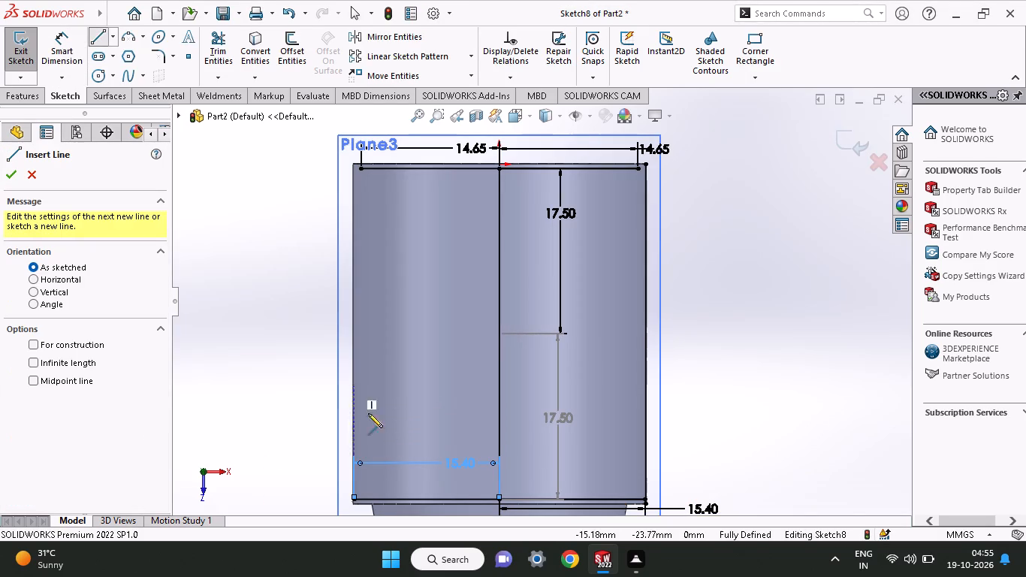
click(352, 499)
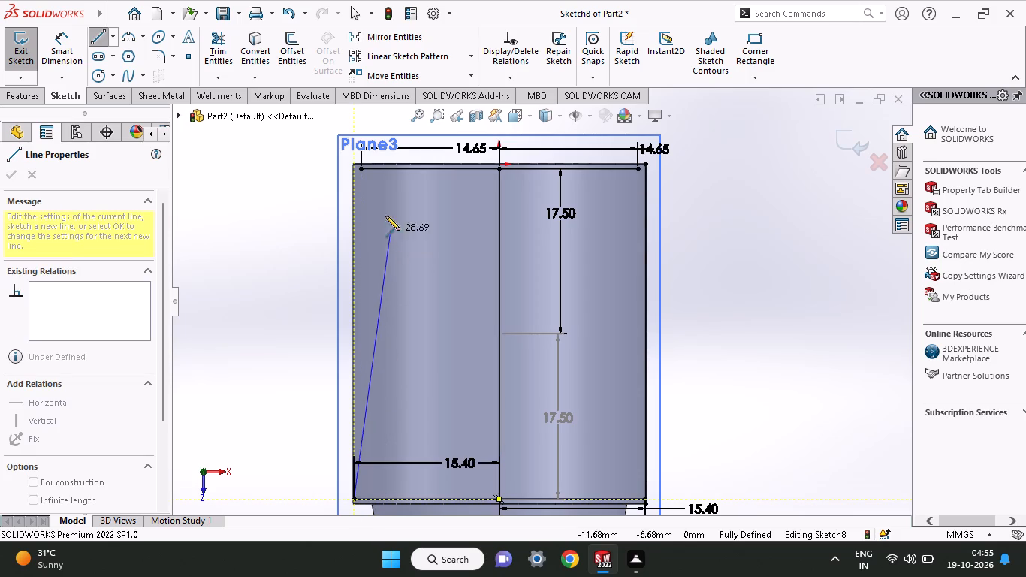
click(361, 171)
right_click(267, 265)
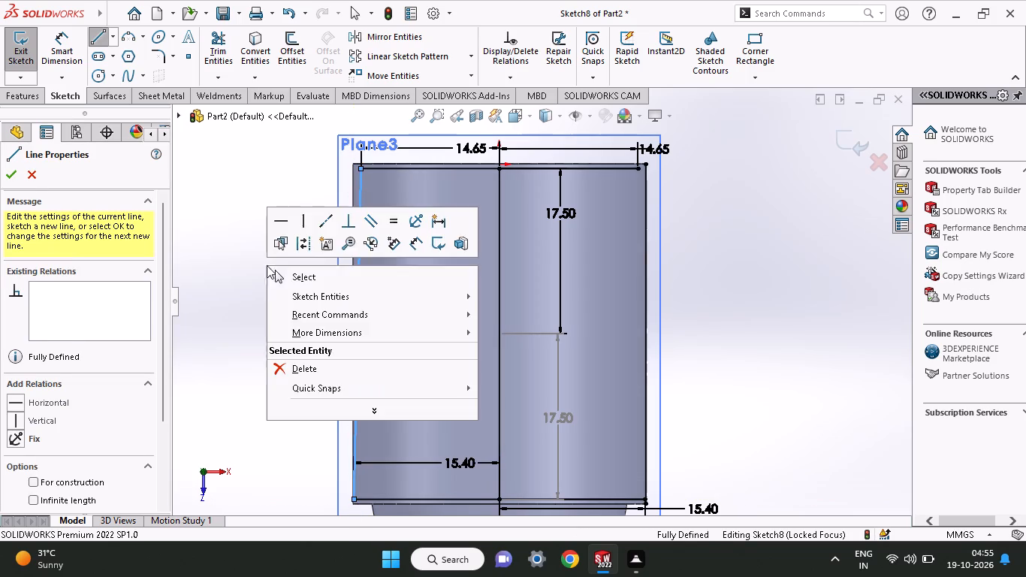
click(285, 273)
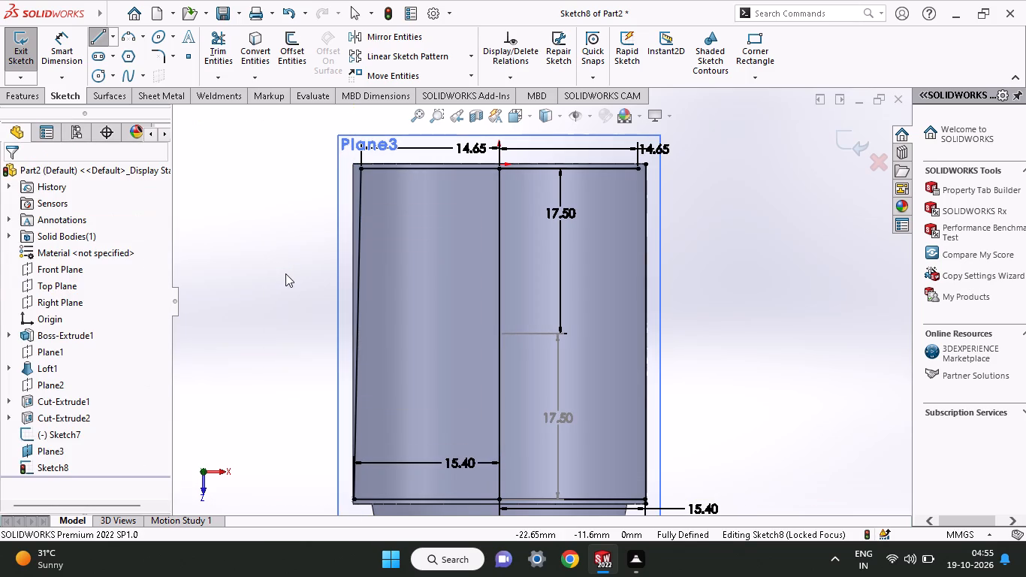
Sketch a slanted line joining the +X ends of the origin-side and shoulder-side horizontal lines.
click(94, 32)
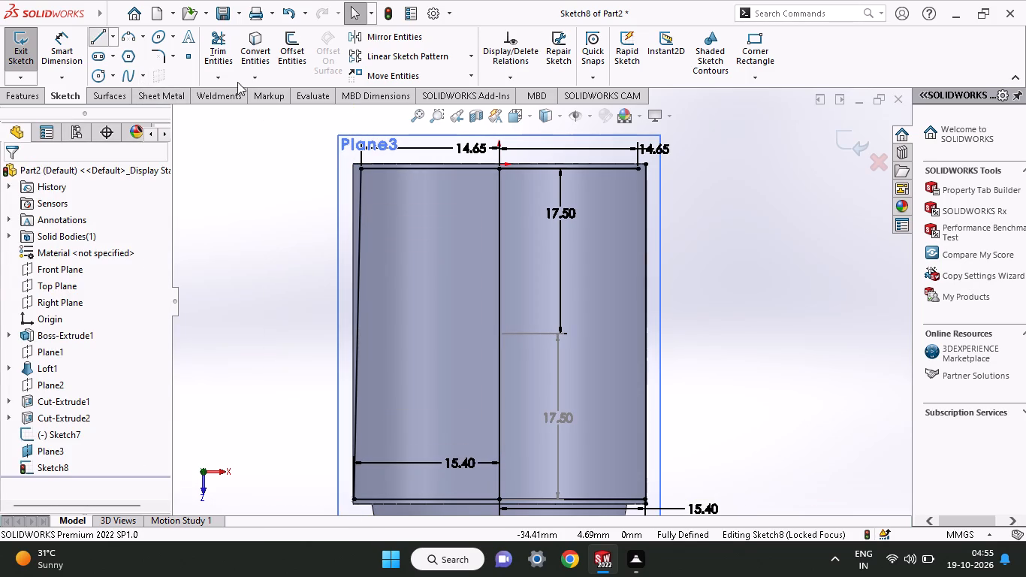
click(638, 168)
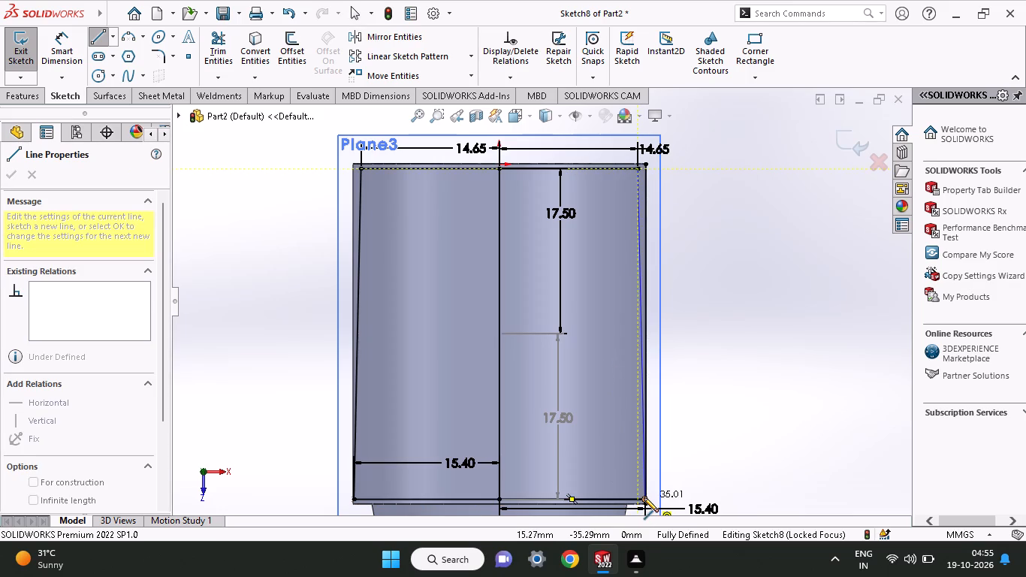
click(644, 497)
right_click(605, 384)
click(619, 402)
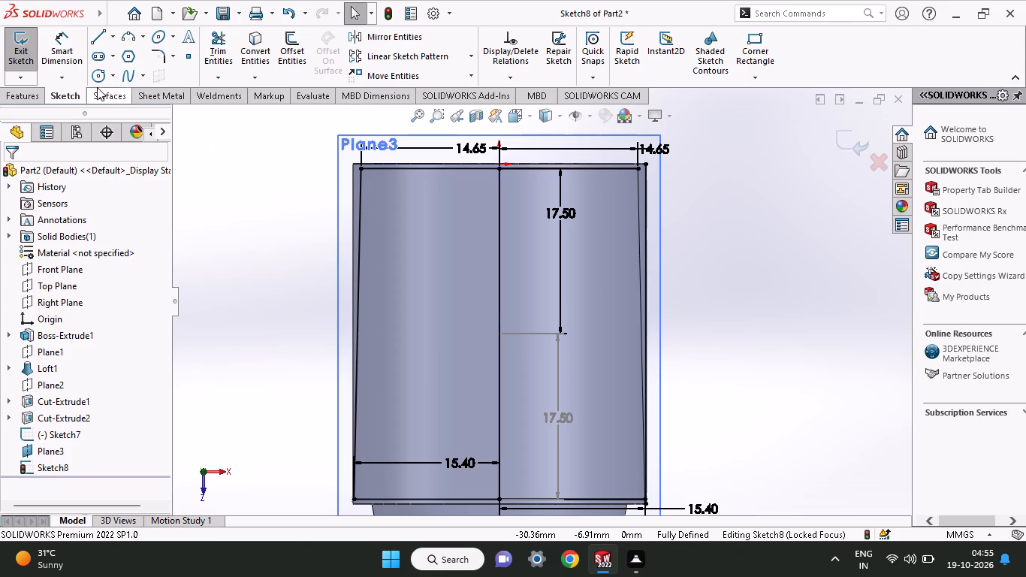
Apply 10 mm sketch fillets at the profile's four corners, using the vertical edge line for the +X shoulder-side corner.
click(159, 56)
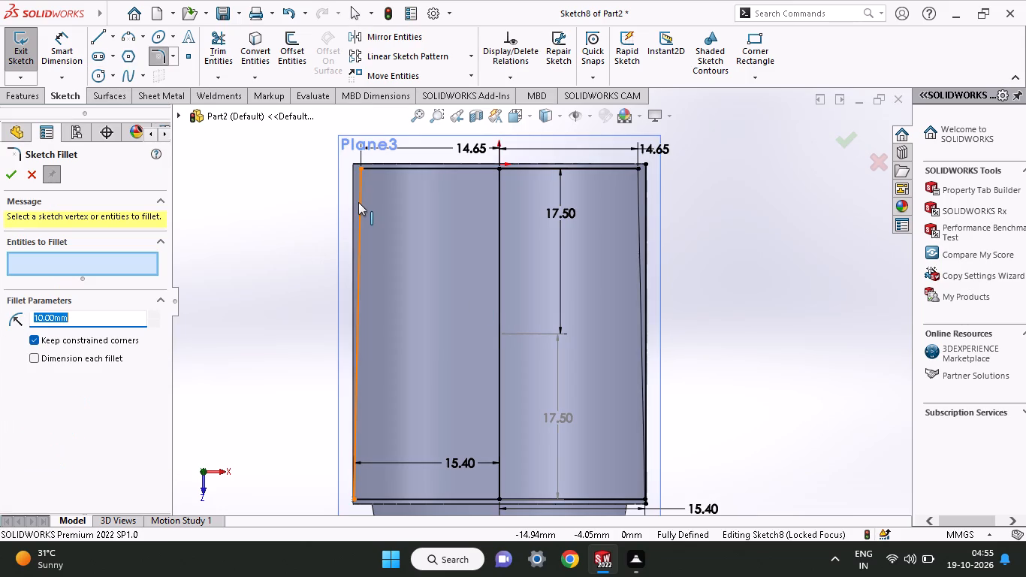
click(358, 202)
click(383, 168)
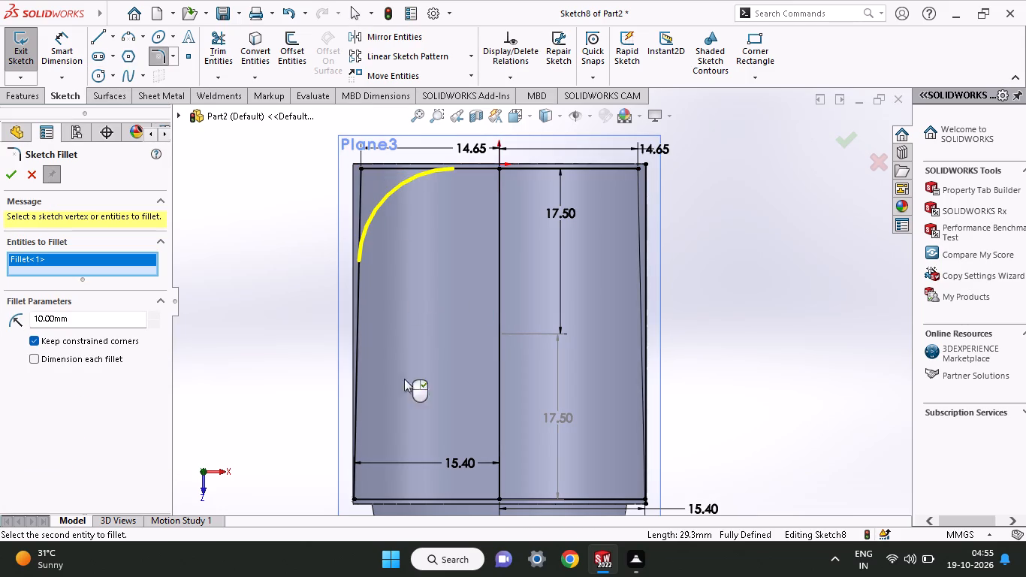
click(355, 500)
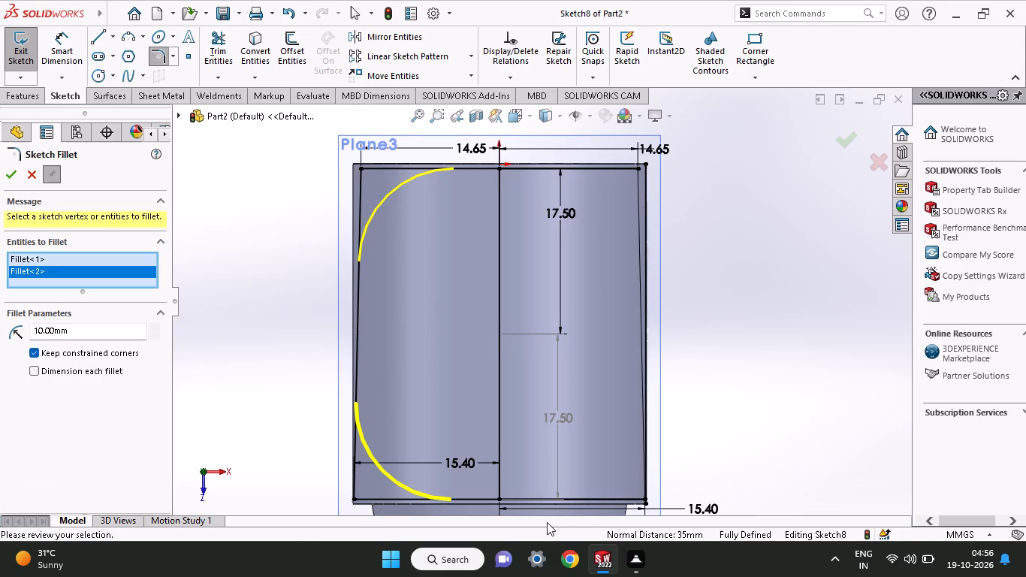
click(632, 497)
click(644, 461)
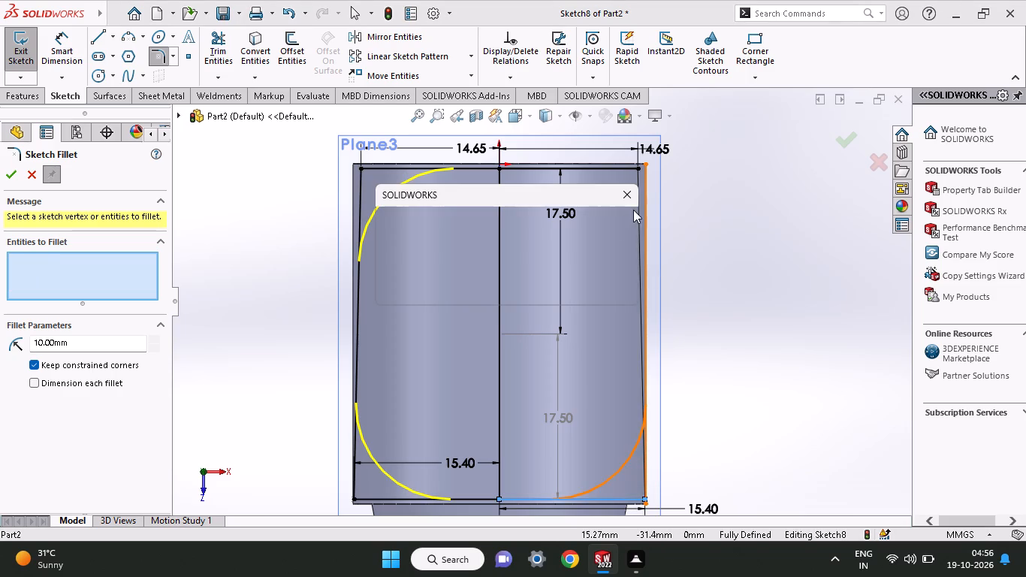
click(544, 290)
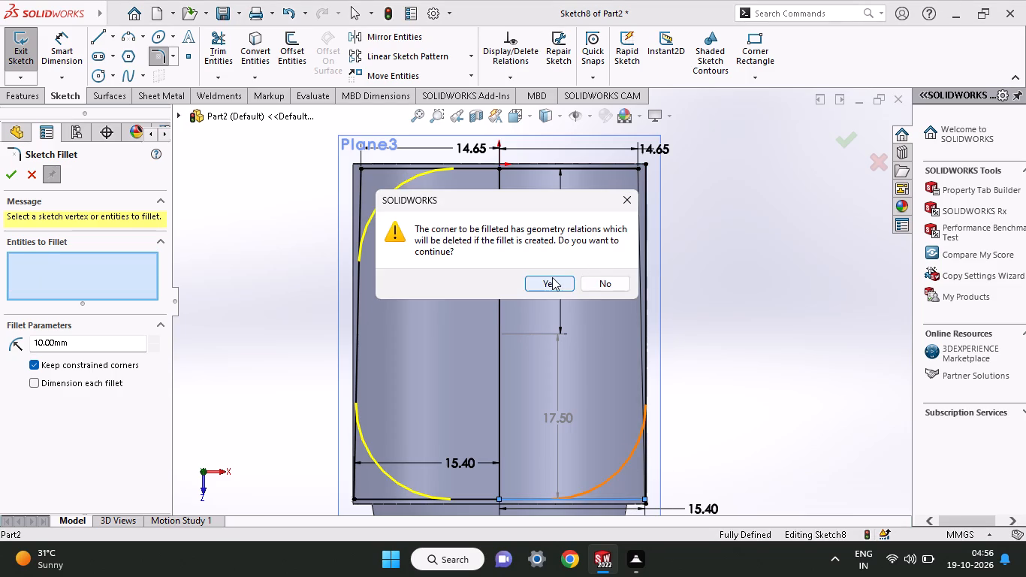
click(552, 278)
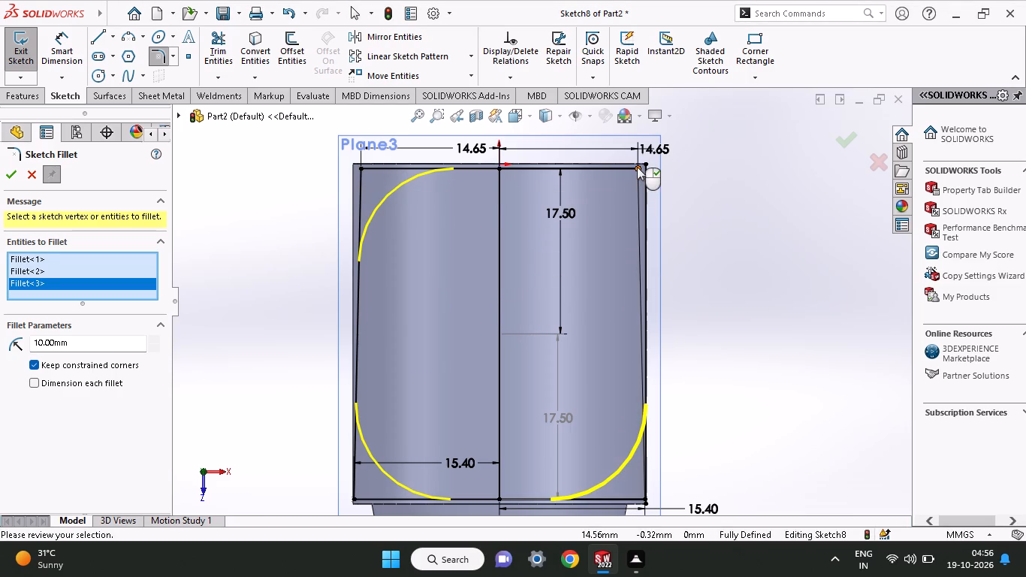
click(624, 169)
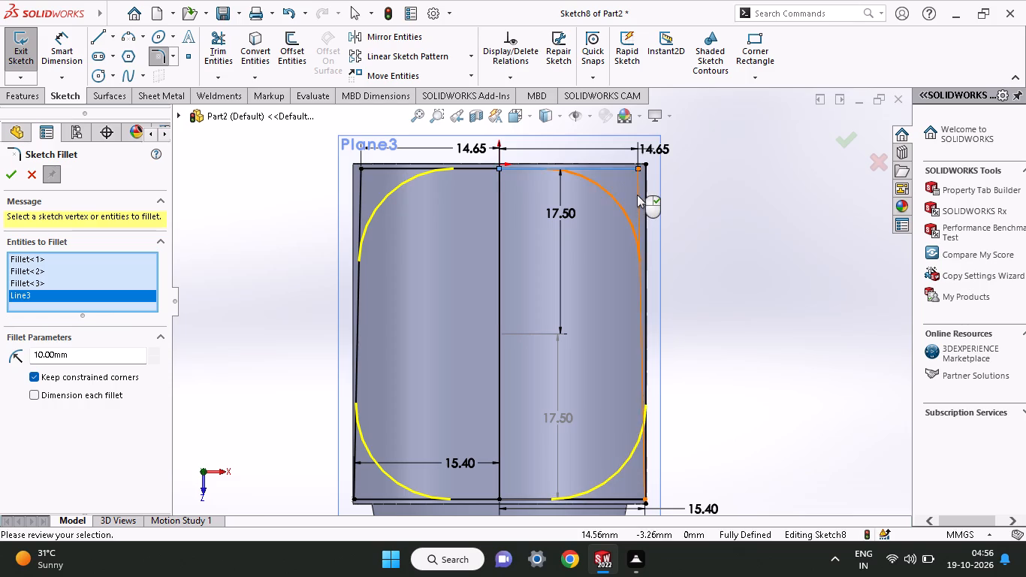
click(637, 195)
click(13, 181)
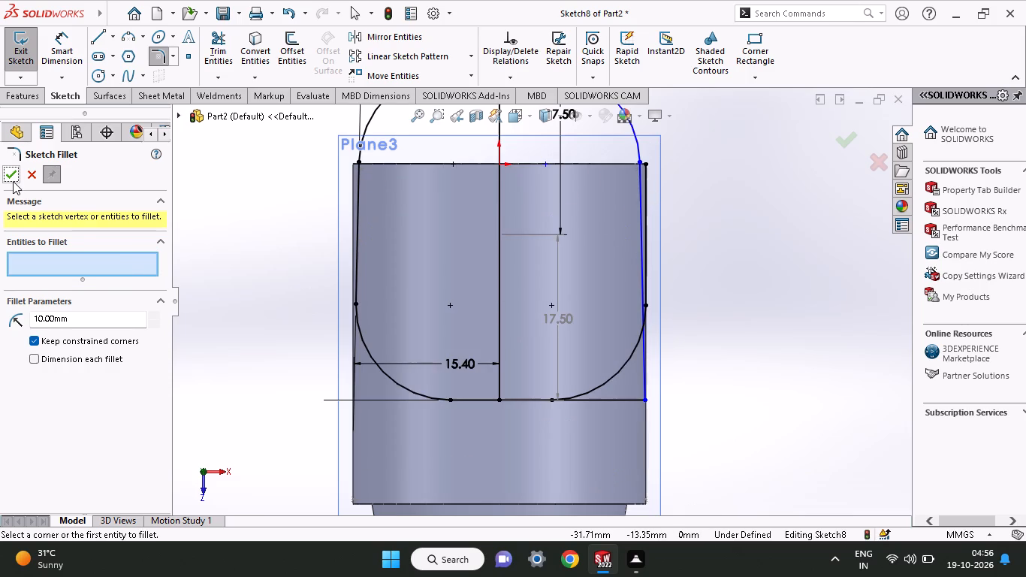
click(13, 181)
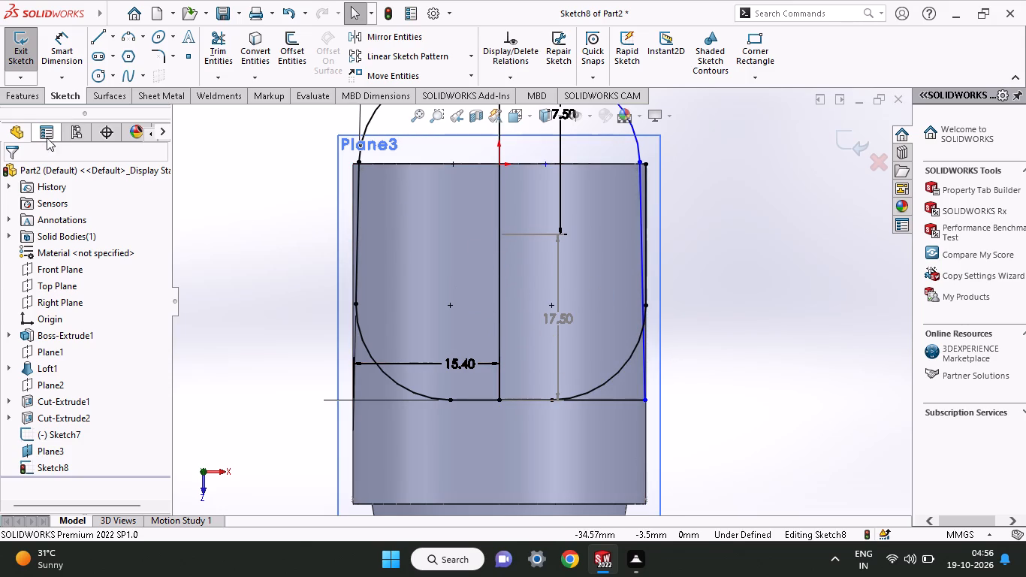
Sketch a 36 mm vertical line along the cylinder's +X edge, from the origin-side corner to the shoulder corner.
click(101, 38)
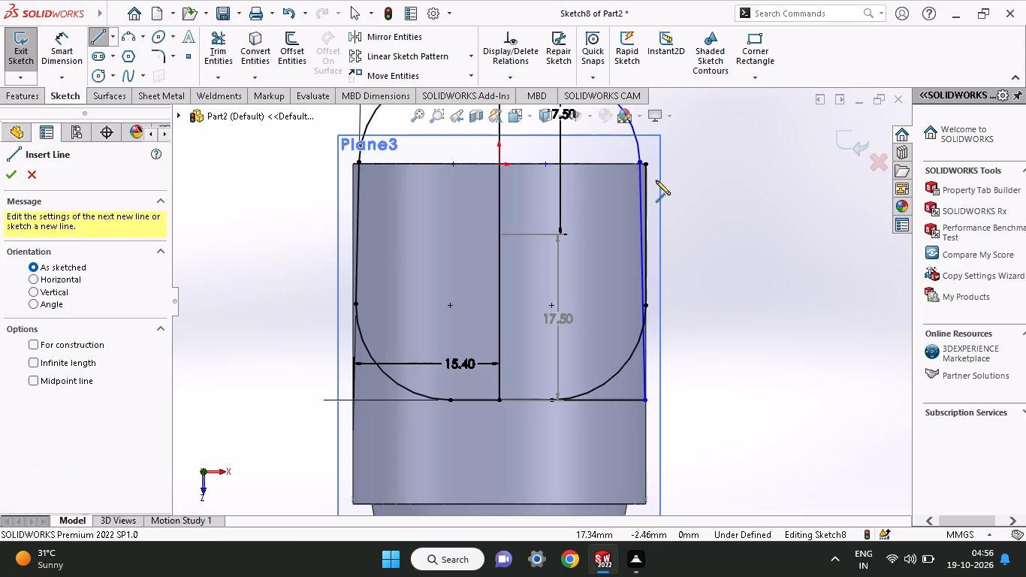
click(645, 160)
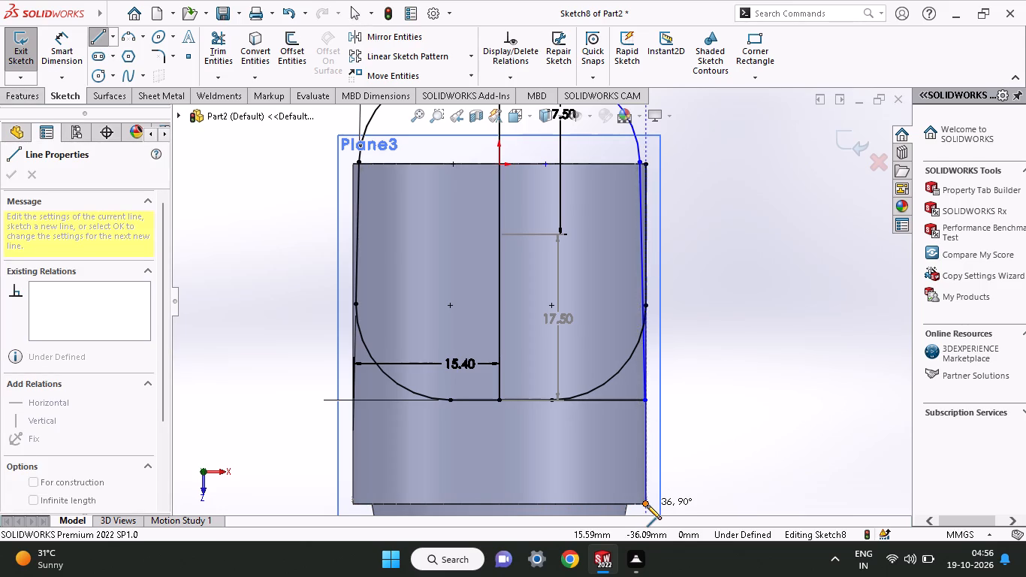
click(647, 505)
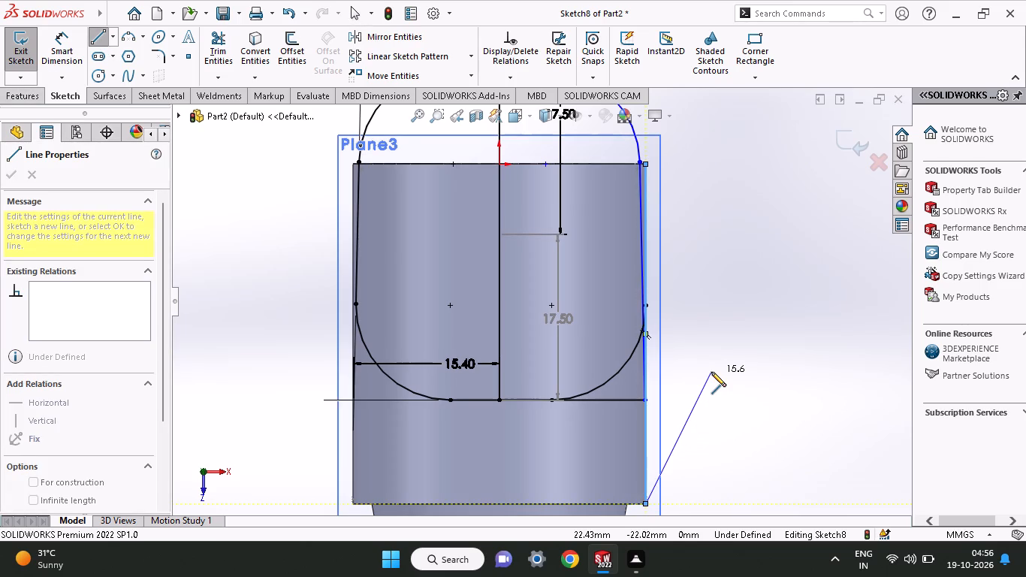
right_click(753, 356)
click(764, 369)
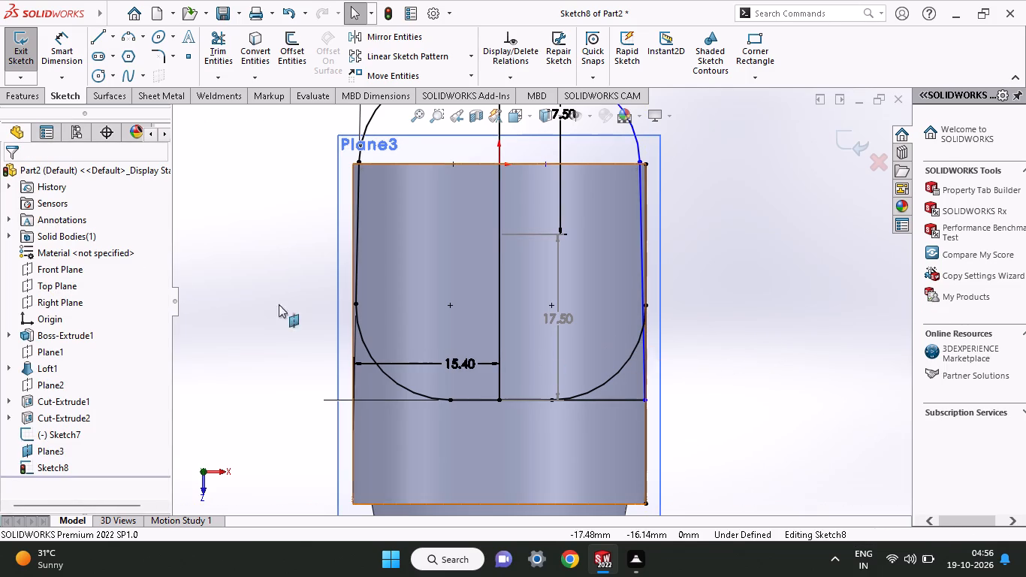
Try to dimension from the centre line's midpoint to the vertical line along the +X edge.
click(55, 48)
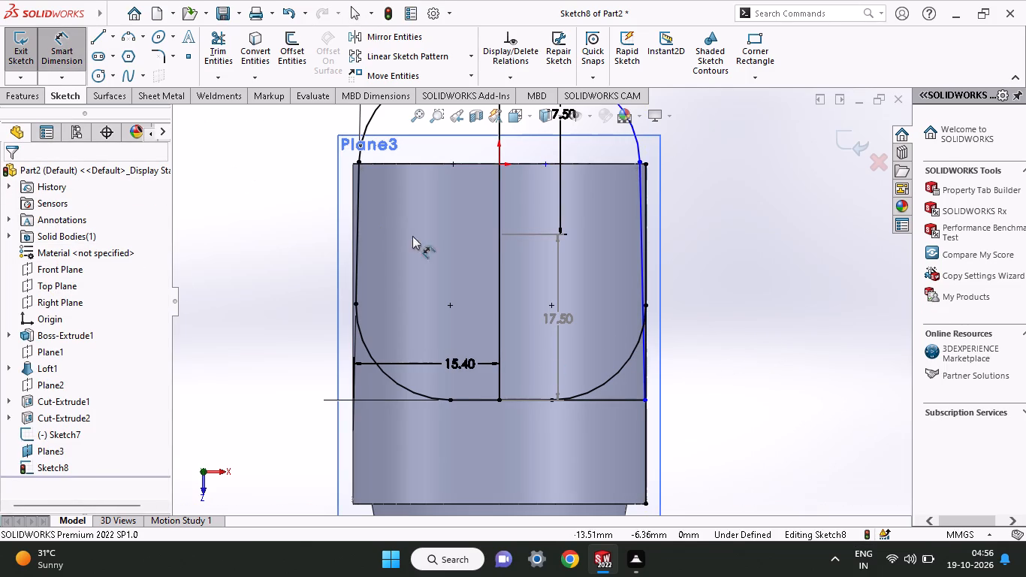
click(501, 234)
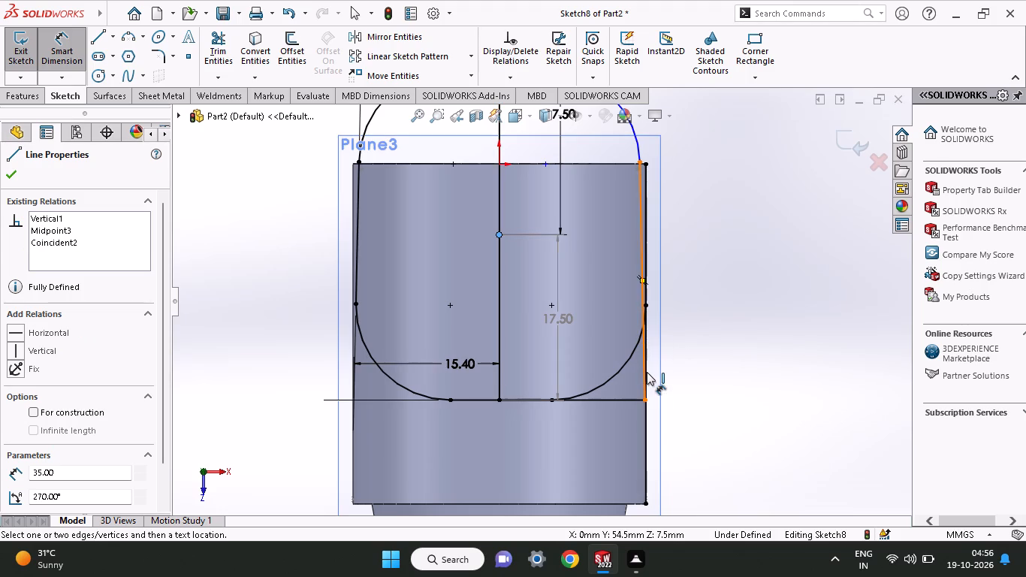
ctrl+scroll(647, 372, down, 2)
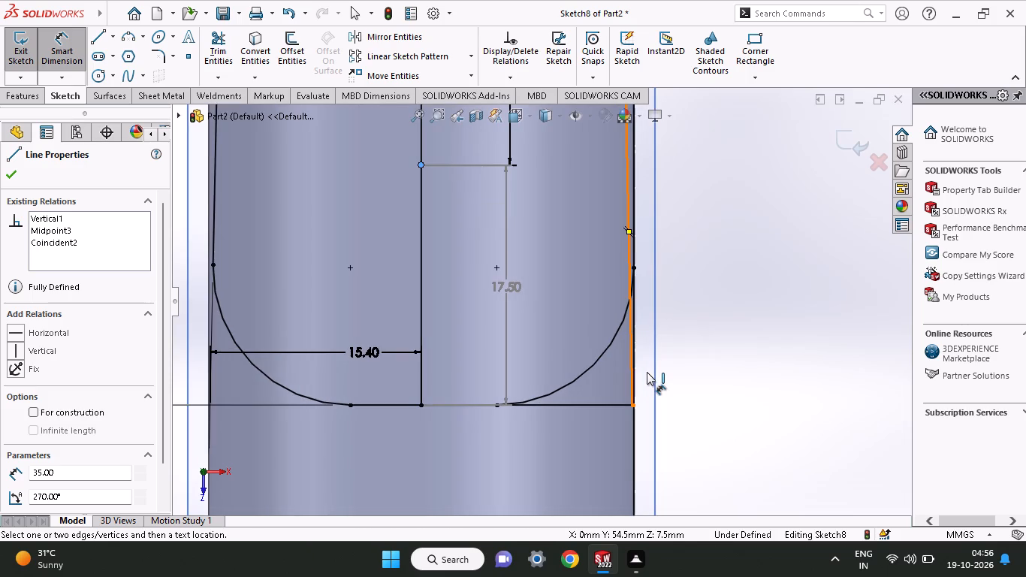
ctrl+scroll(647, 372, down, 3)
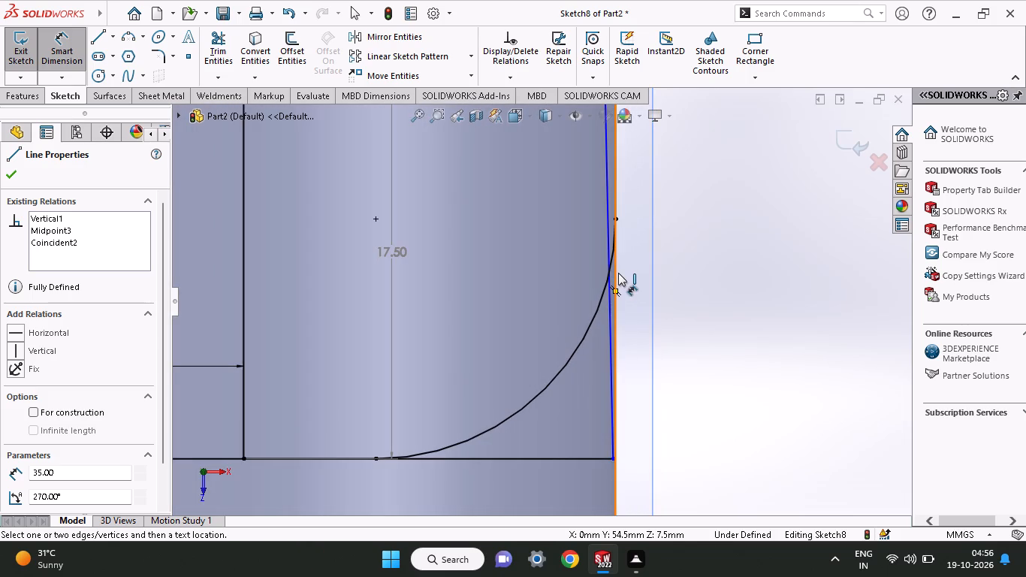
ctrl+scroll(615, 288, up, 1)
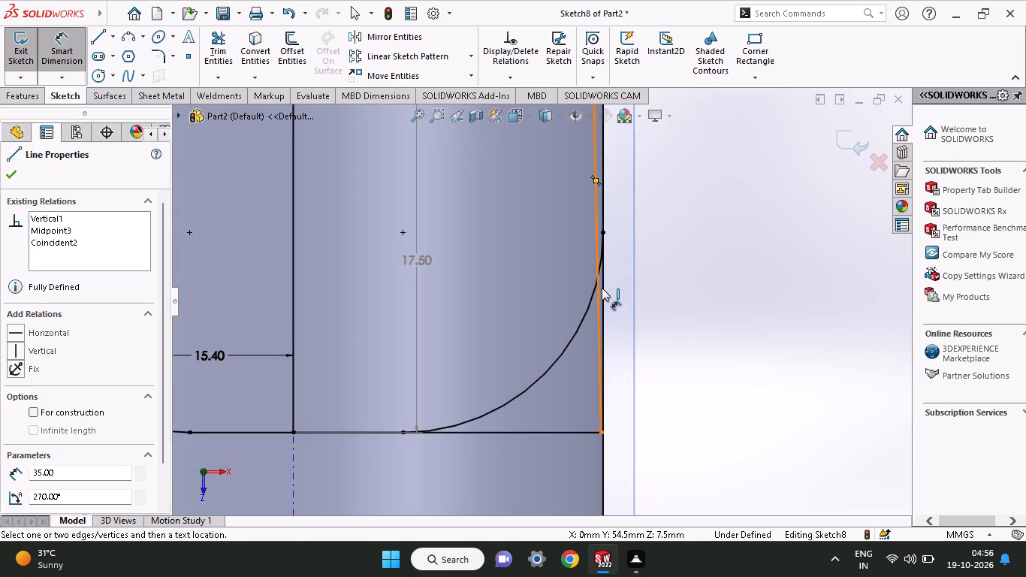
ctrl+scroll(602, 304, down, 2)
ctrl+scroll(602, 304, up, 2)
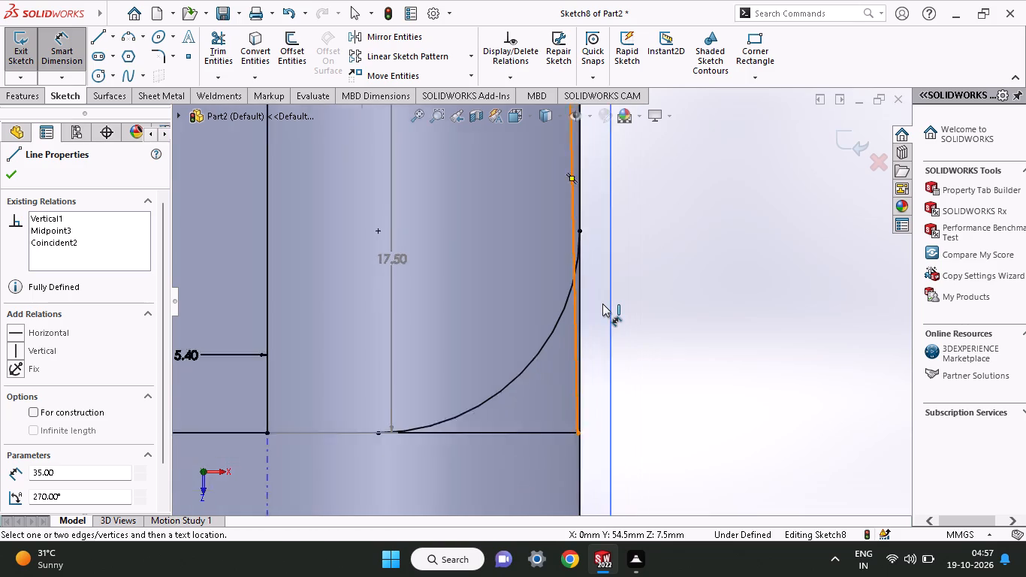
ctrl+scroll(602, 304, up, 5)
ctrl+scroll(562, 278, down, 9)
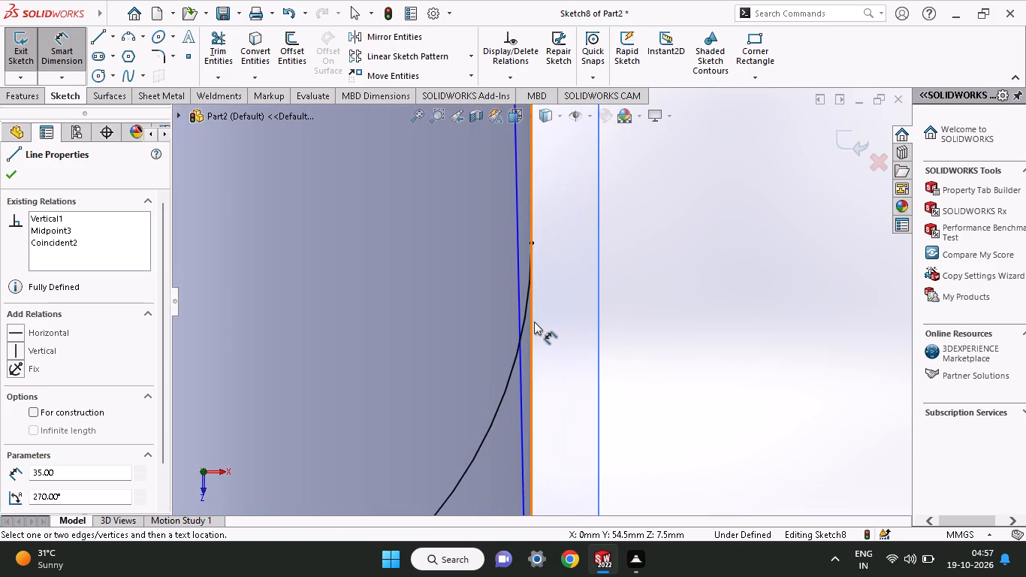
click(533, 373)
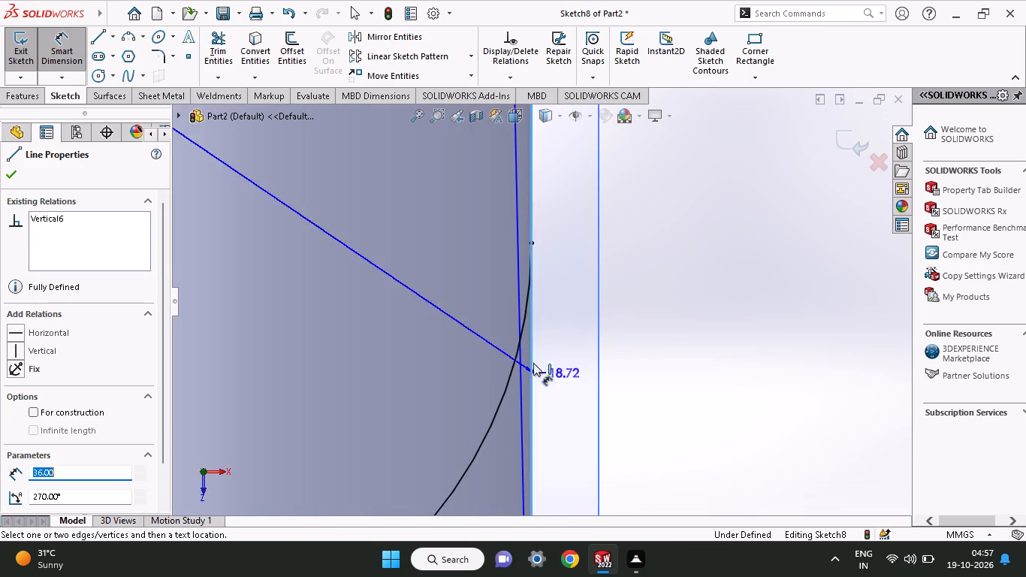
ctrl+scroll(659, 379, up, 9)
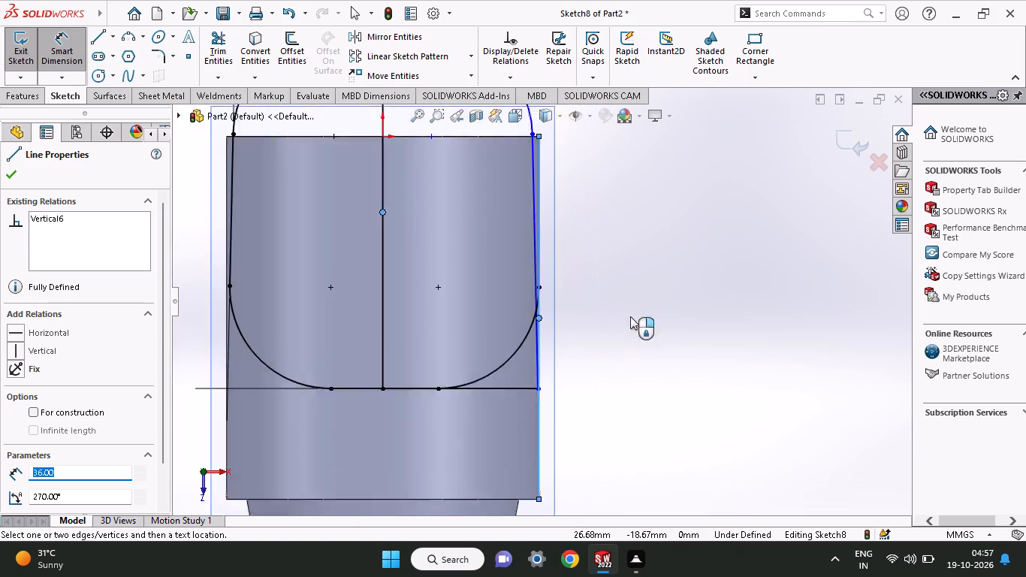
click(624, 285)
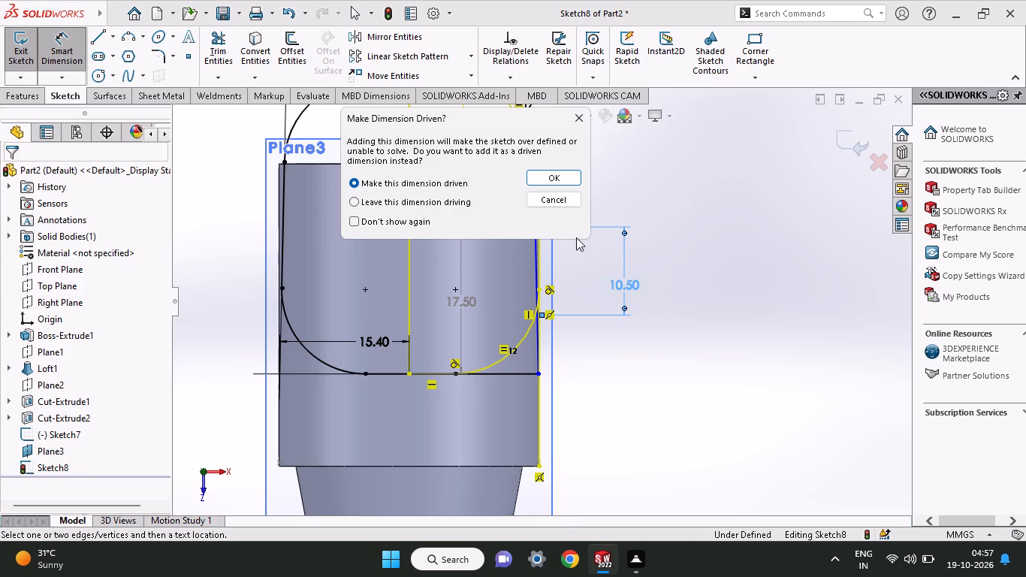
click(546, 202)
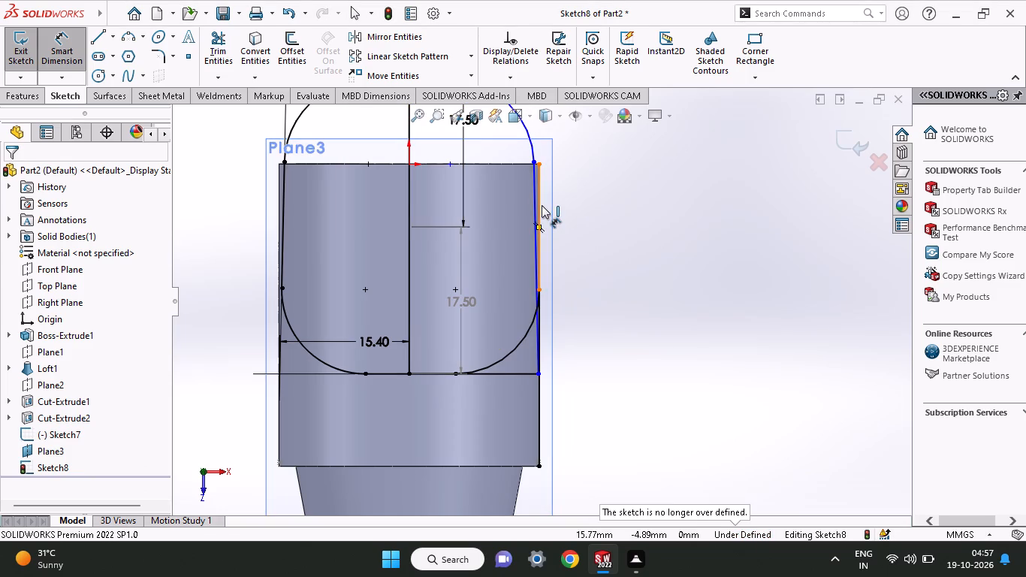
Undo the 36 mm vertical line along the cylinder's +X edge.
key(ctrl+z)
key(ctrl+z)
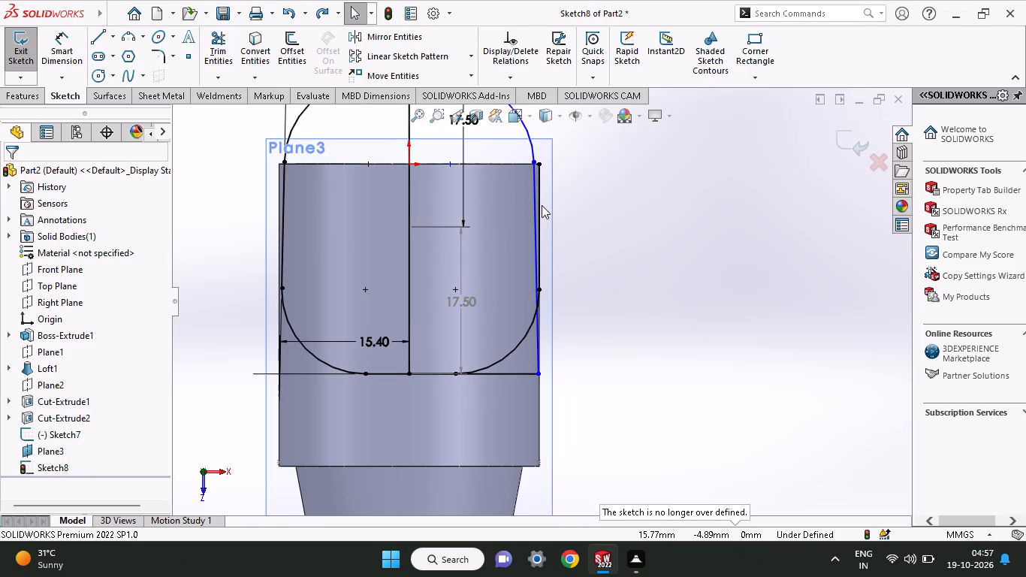
Undo the 10 mm fillets at the profile's corners.
key(ctrl+z)
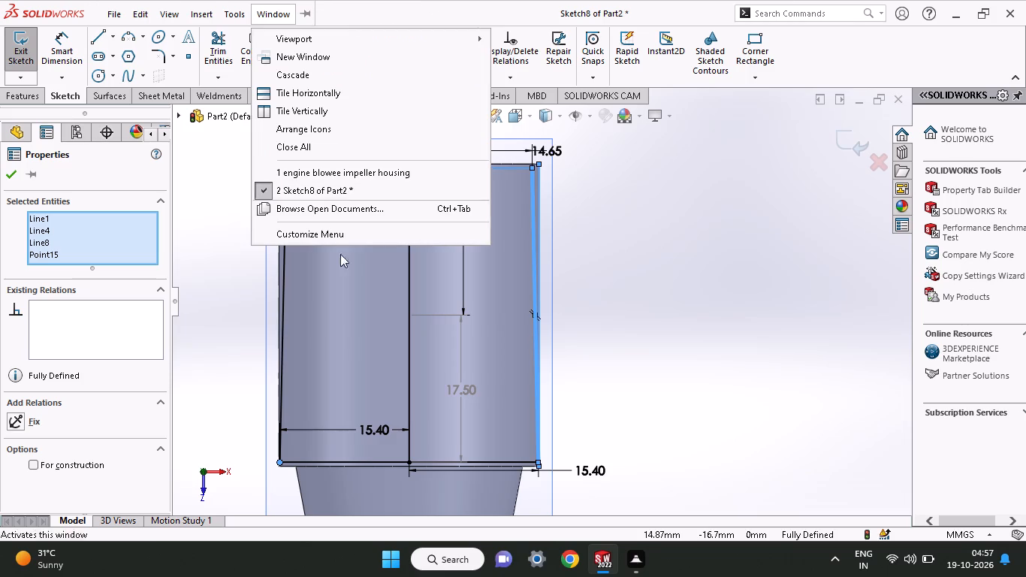
click(231, 302)
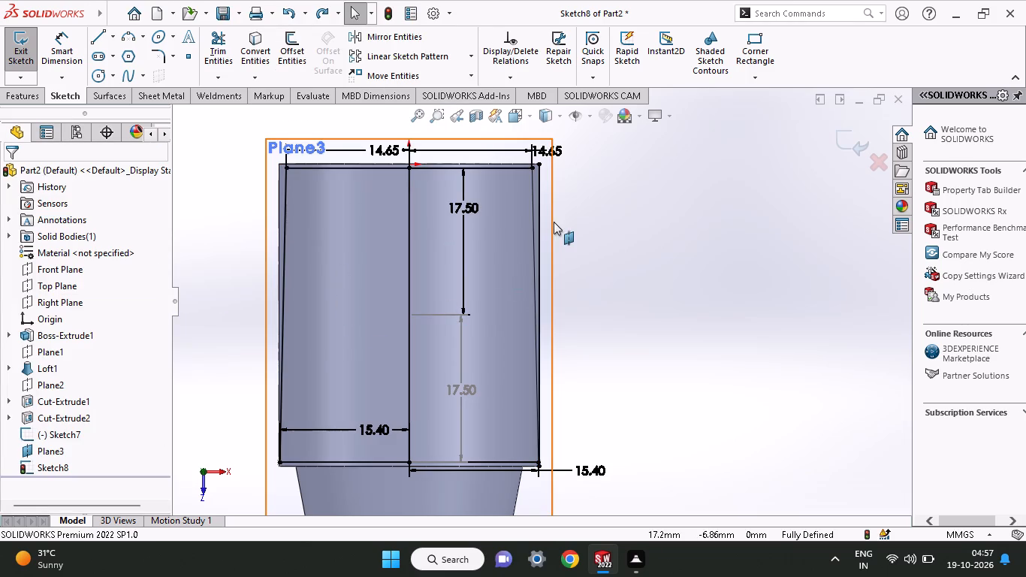
Delete the 36 mm vertical line along the cylinder's +X edge.
click(541, 242)
right_click(541, 242)
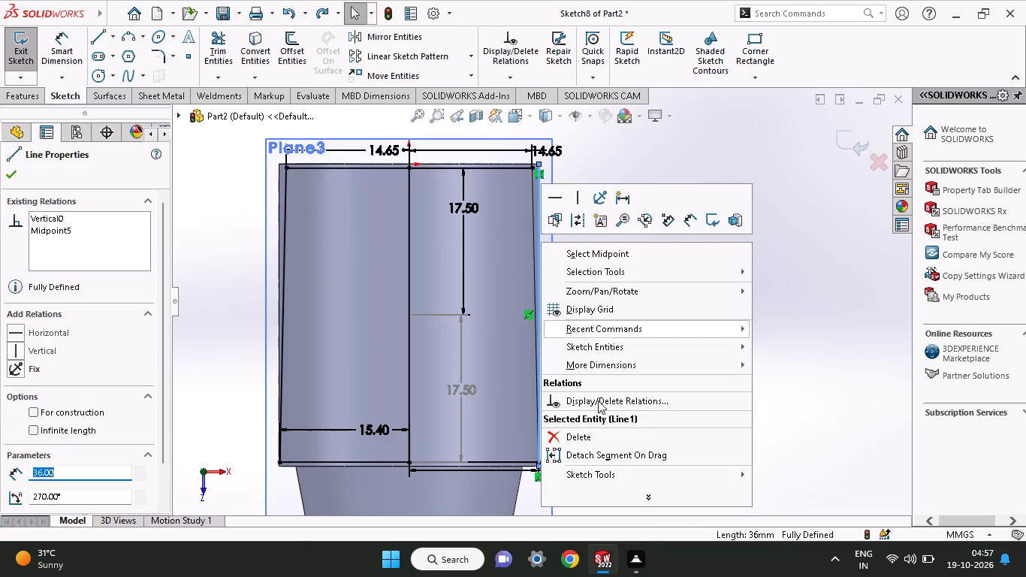
click(609, 443)
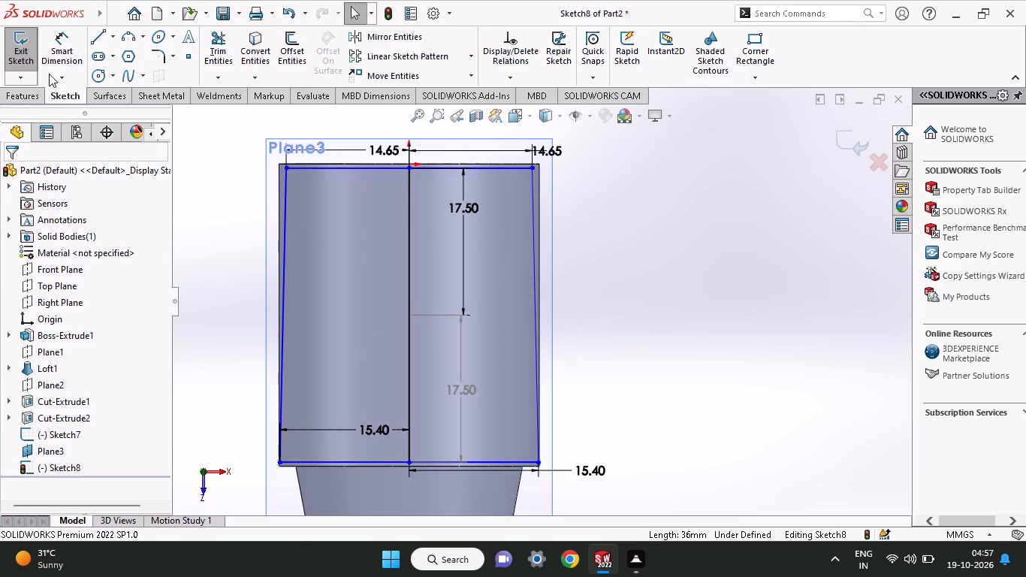
Add a vertical dimension from the centre line's midpoint to the cylinder's shoulder corner on the -X side.
click(61, 47)
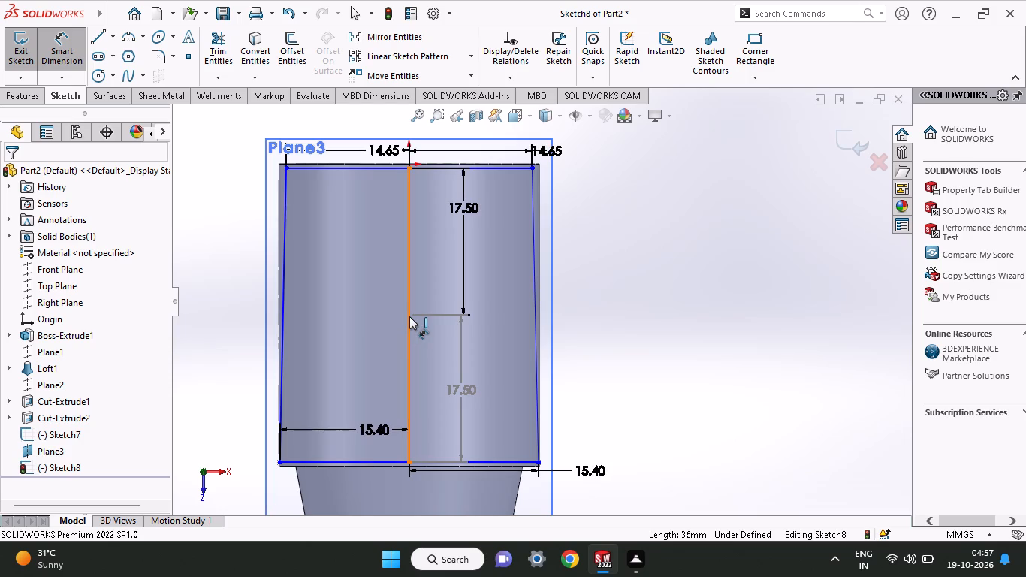
click(409, 316)
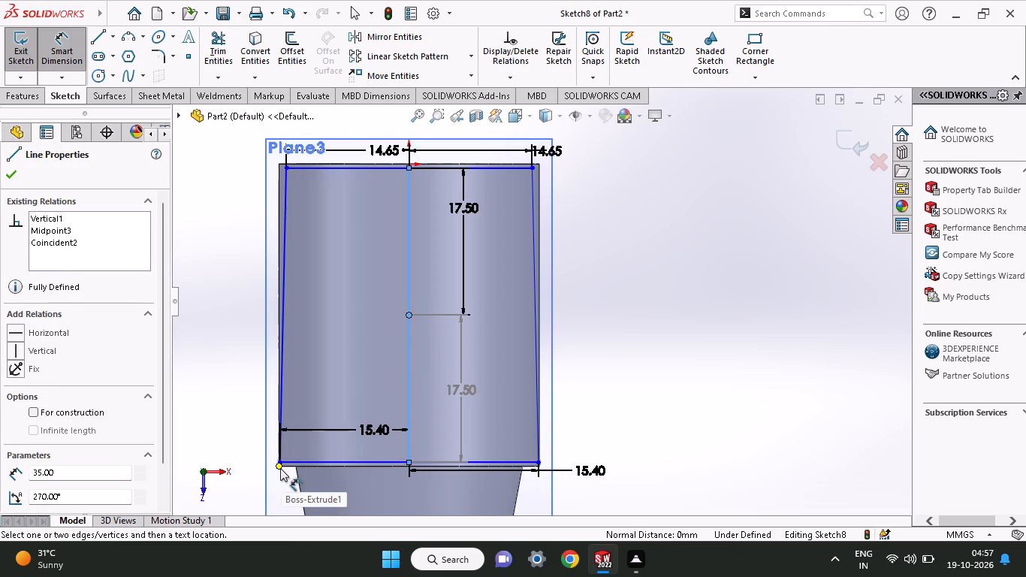
click(280, 468)
click(238, 406)
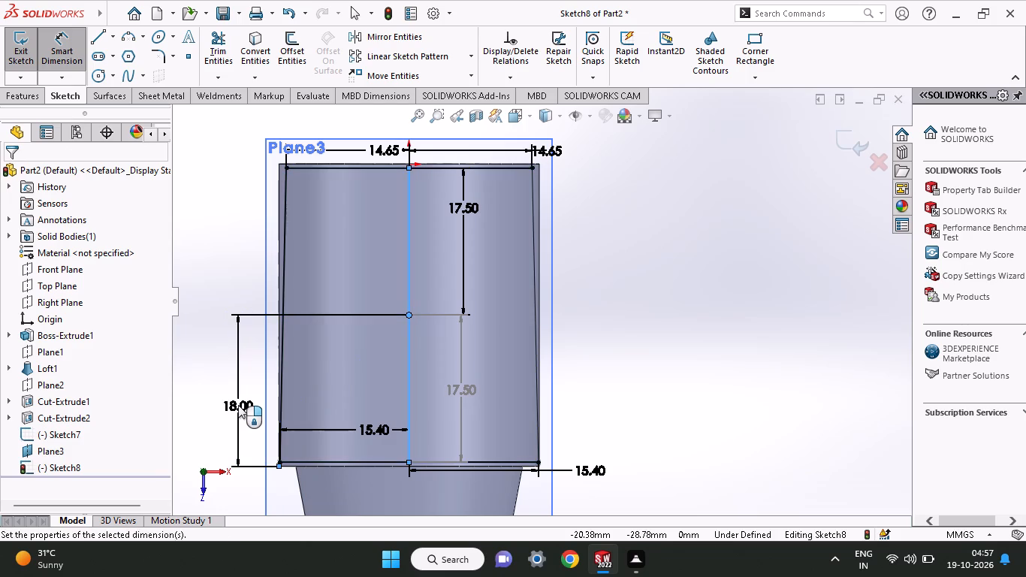
click(176, 380)
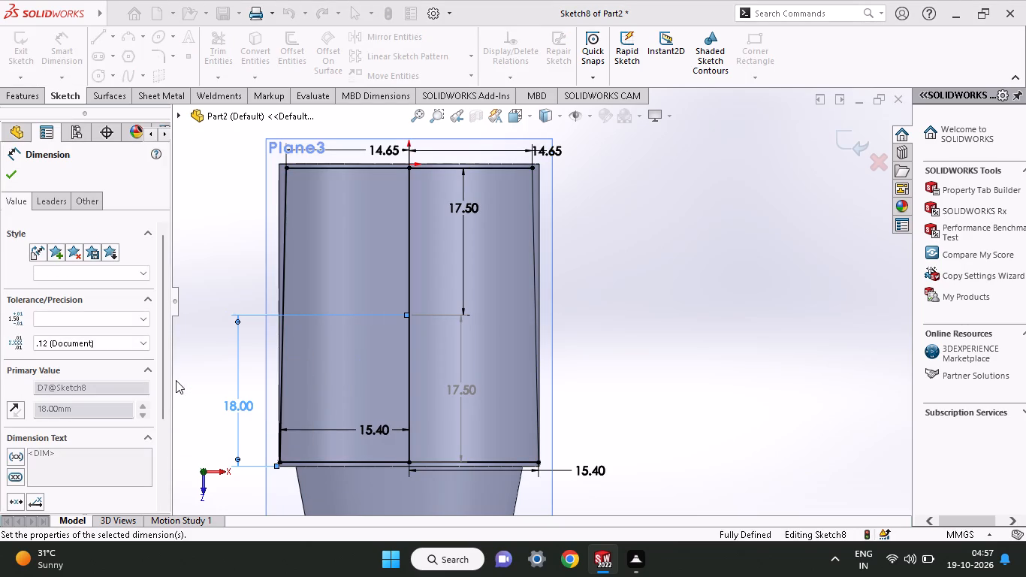
click(10, 180)
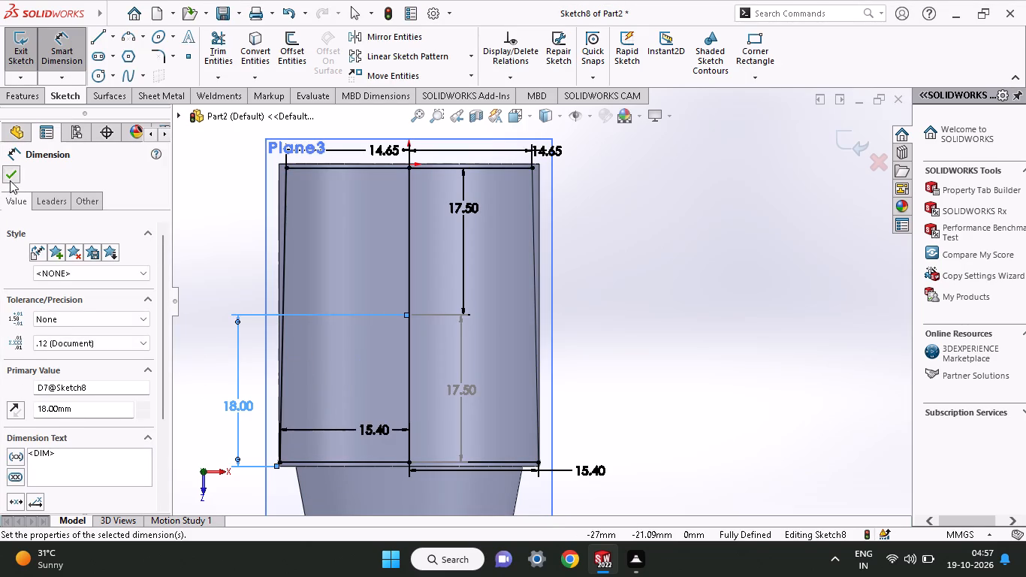
Apply 10 mm sketch fillets to all four corners of the tapered profile.
click(155, 53)
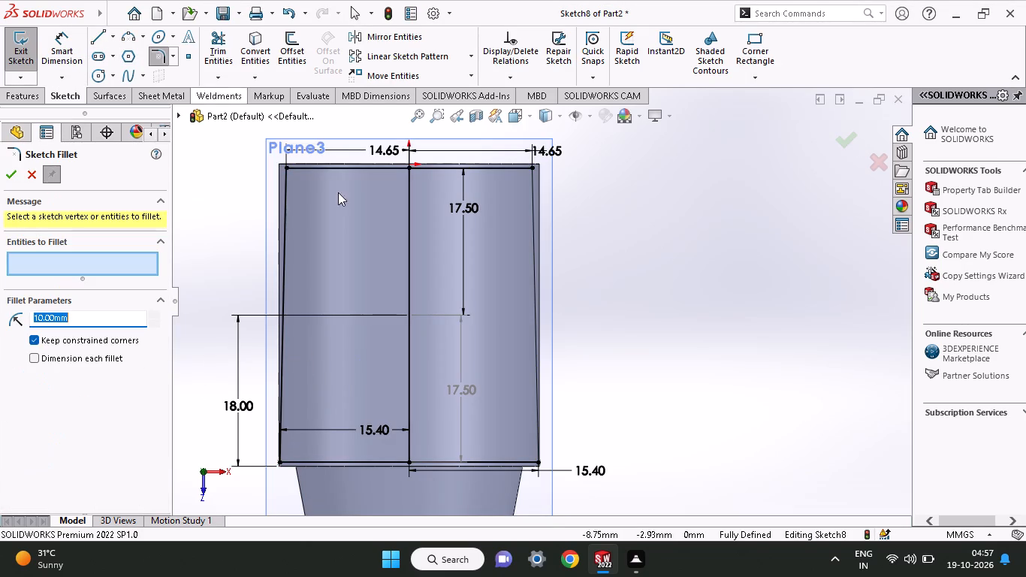
click(285, 169)
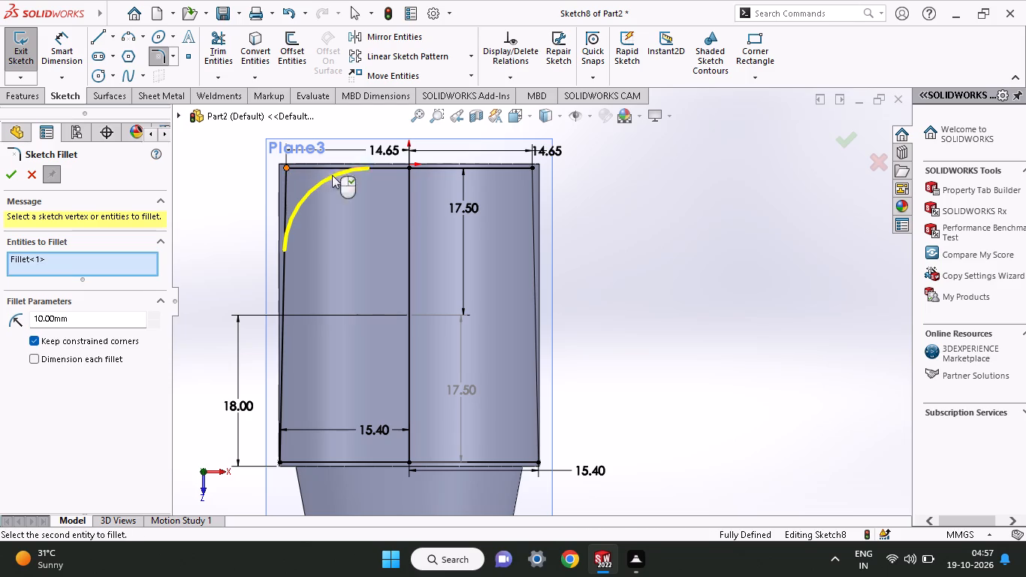
click(532, 184)
click(522, 170)
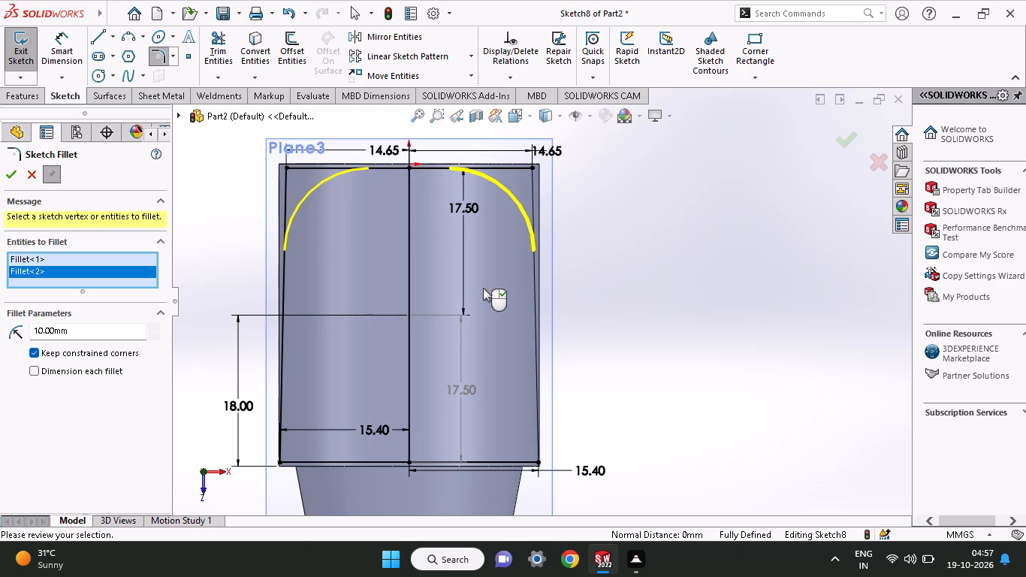
click(281, 458)
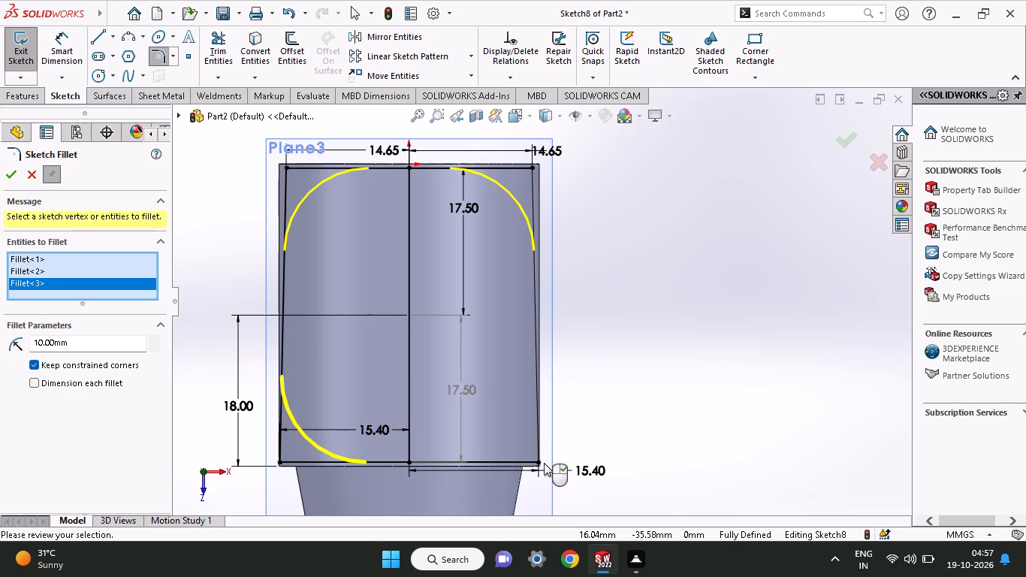
click(505, 458)
click(536, 418)
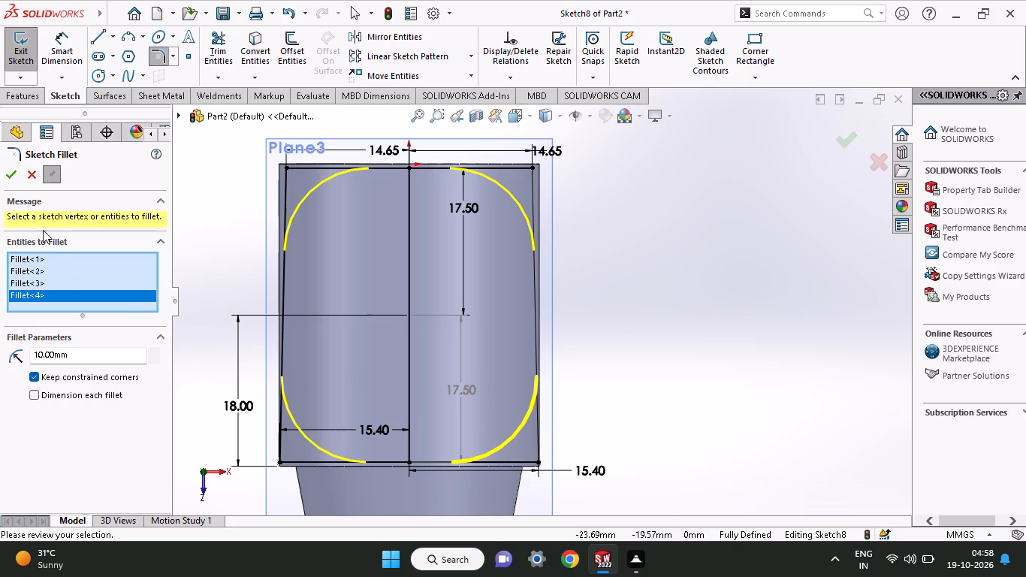
click(14, 178)
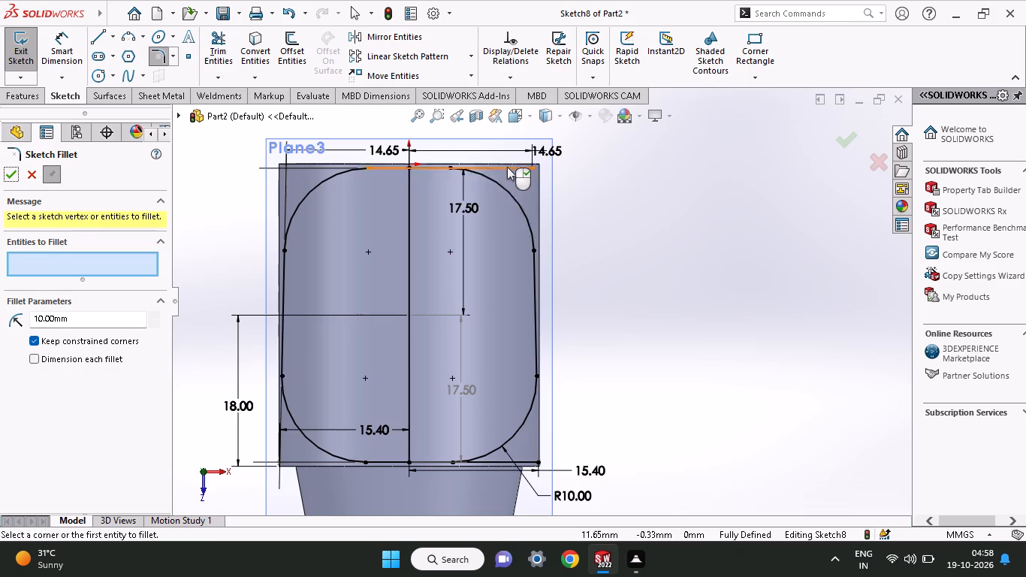
Trim the leftover line segment outside the fillet at the profile's origin-side +X corner.
click(219, 53)
drag(522, 179, 509, 143)
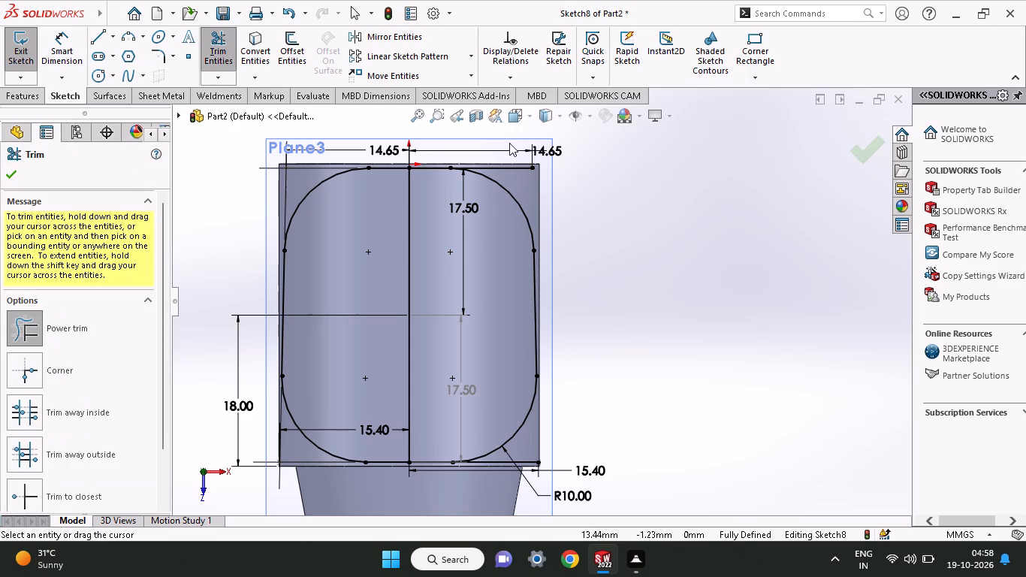
drag(509, 143, 508, 139)
click(13, 170)
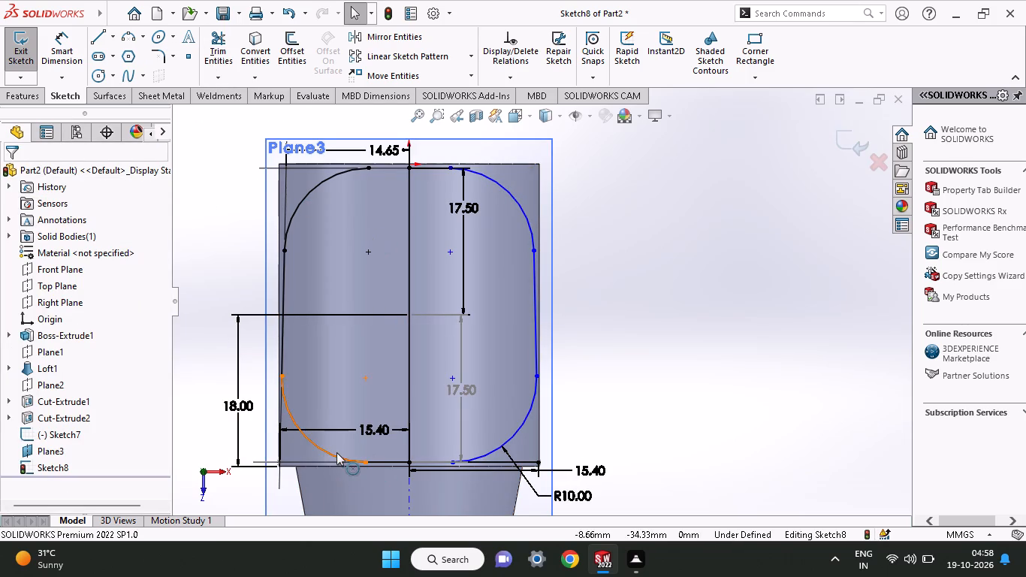
Delete the 35 mm vertical centre line inside the rounded profile, including its associated dimensions.
middle_drag(715, 377, 699, 392)
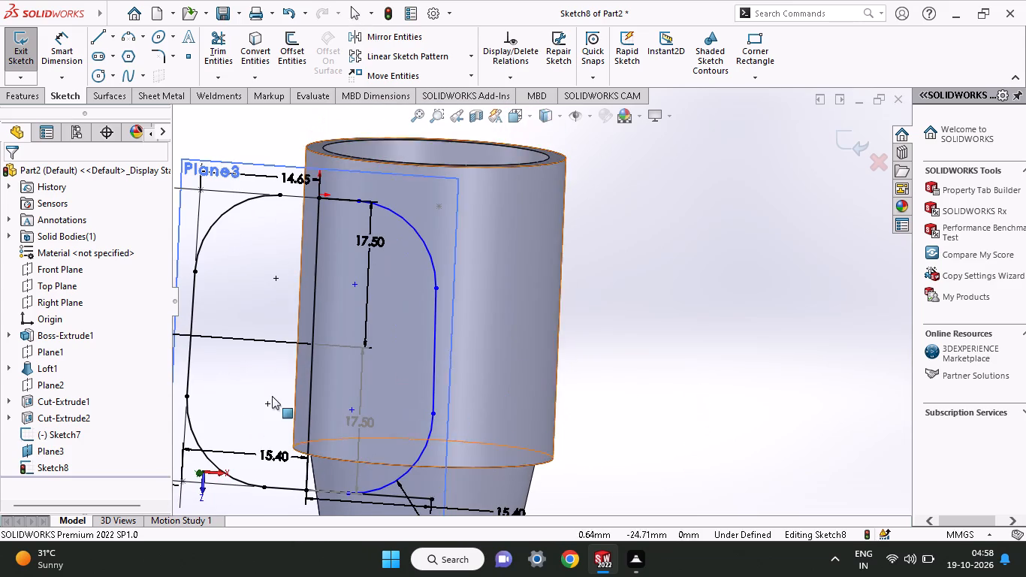
click(308, 394)
right_click(309, 393)
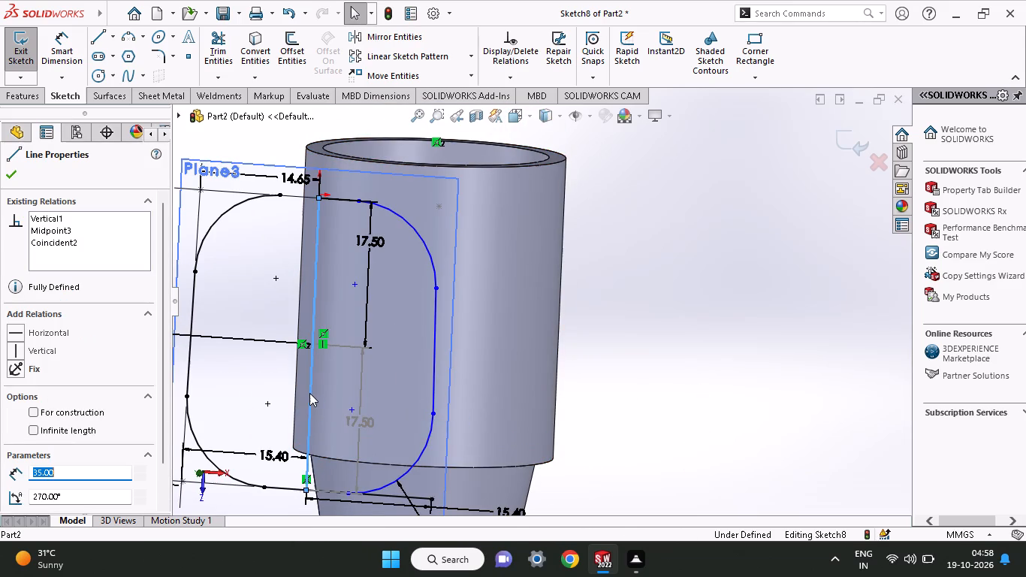
click(324, 506)
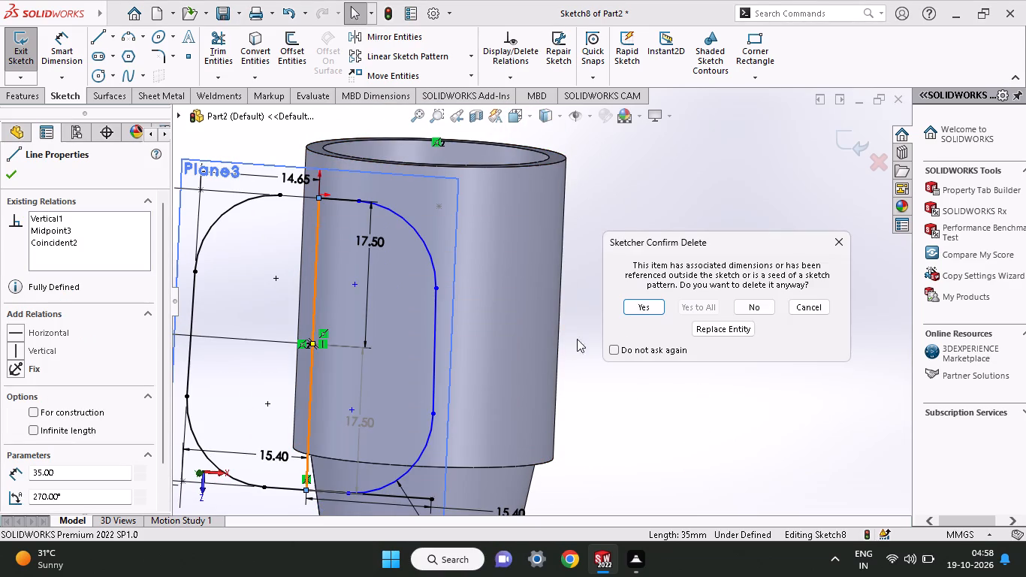
click(656, 310)
Extrude the rounded profile's closed region as a 1 mm blind boss, reversed toward the cylinder, with Merge result on.
middle_drag(639, 364, 605, 364)
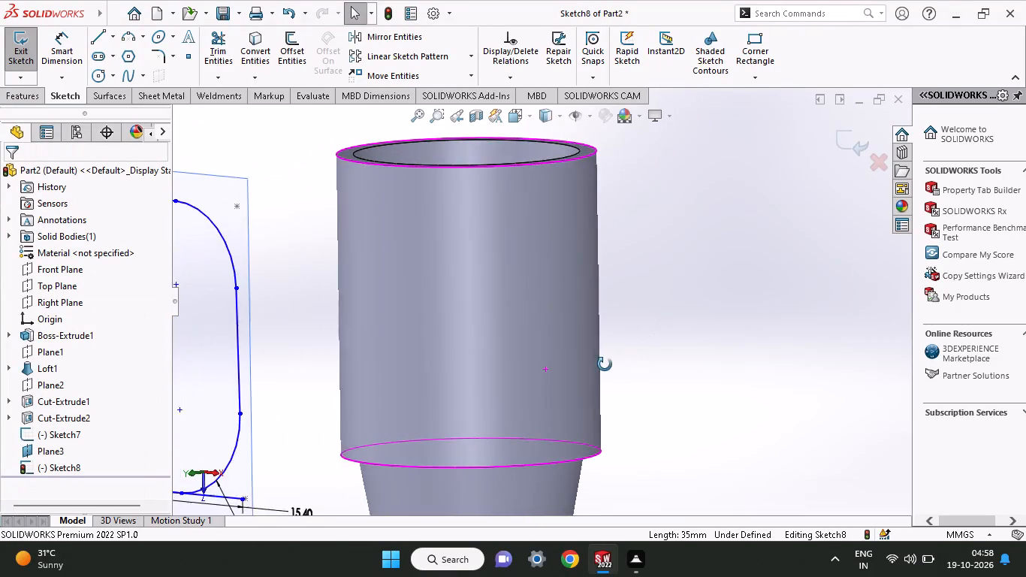
middle_drag(605, 364, 610, 340)
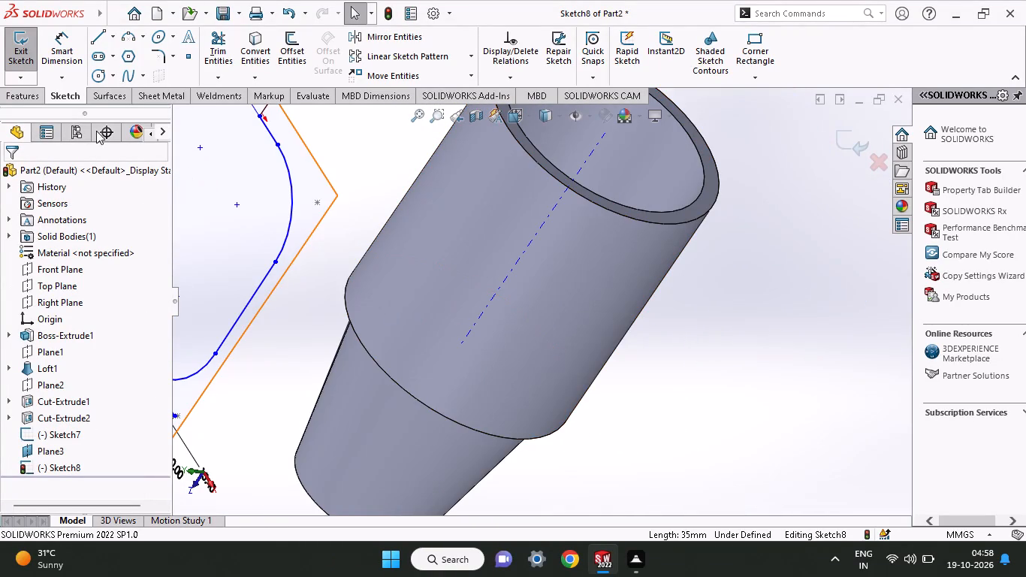
click(11, 95)
click(38, 65)
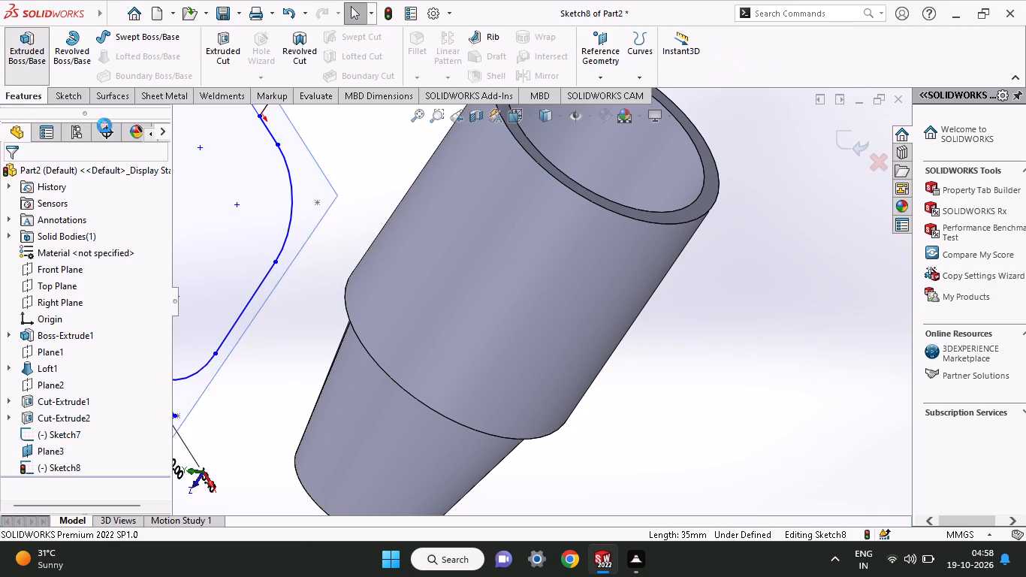
click(707, 238)
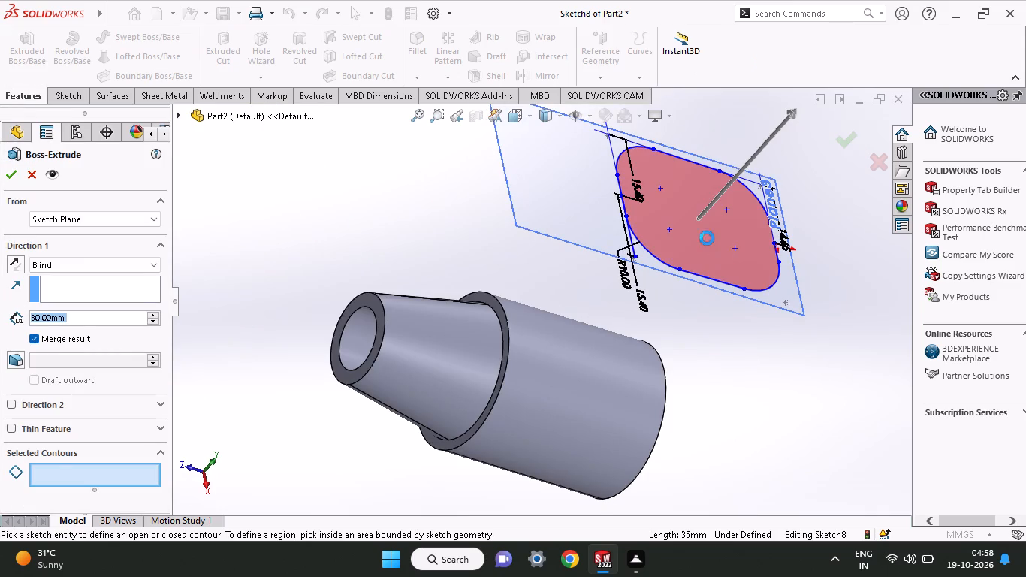
click(14, 263)
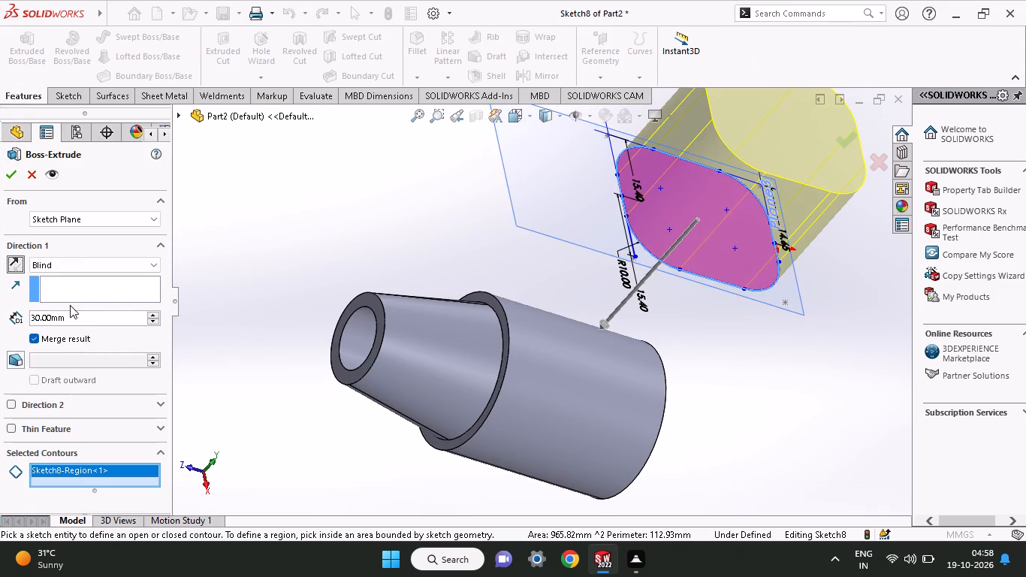
drag(76, 324, 0, 324)
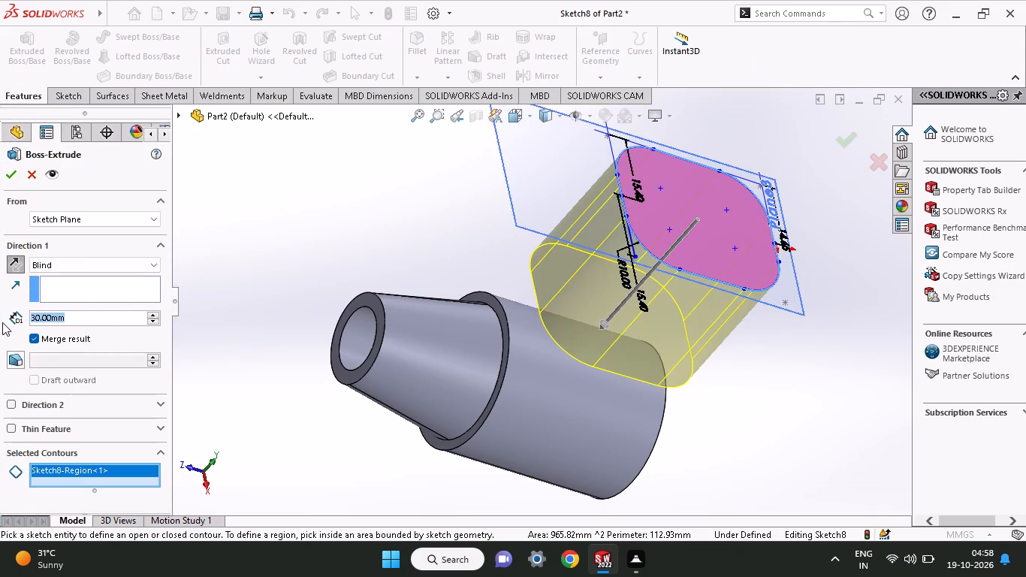
key(2)
key(Return)
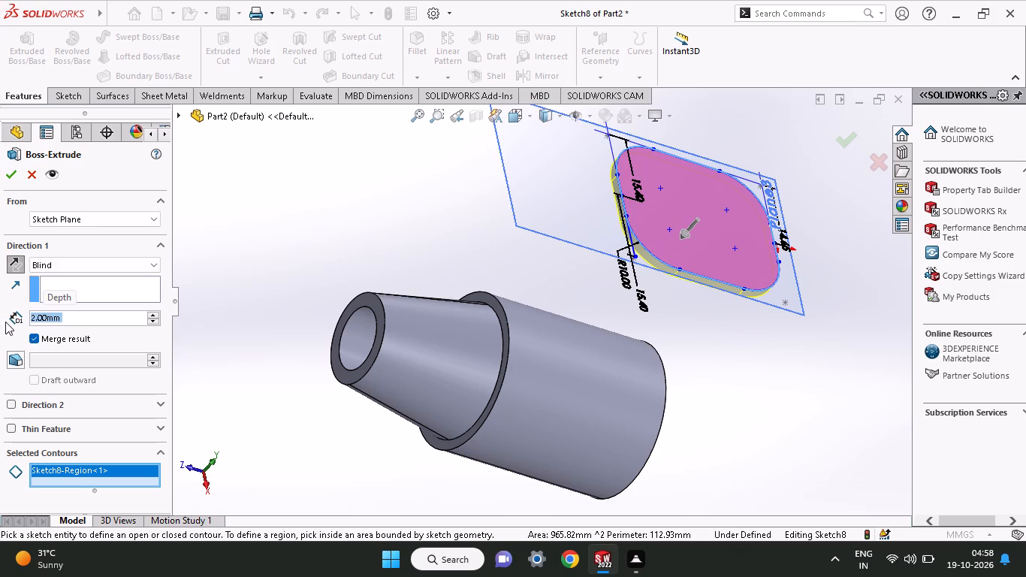
key(1)
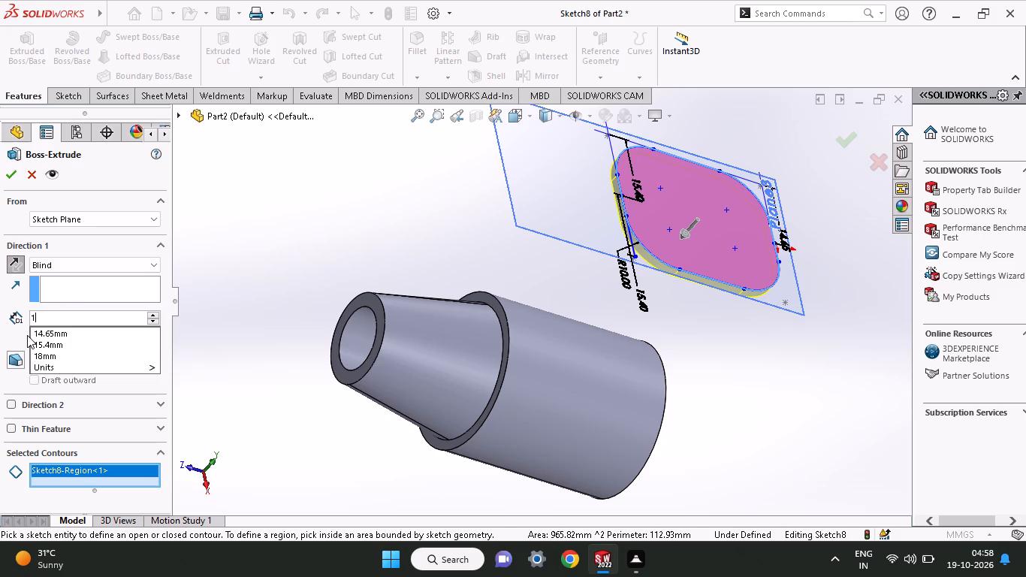
key(Return)
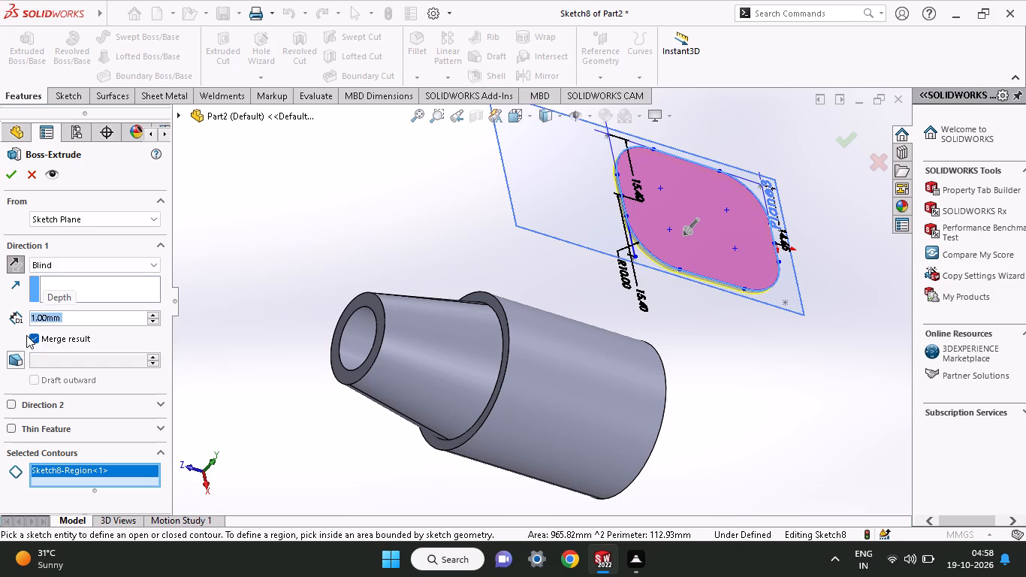
click(7, 171)
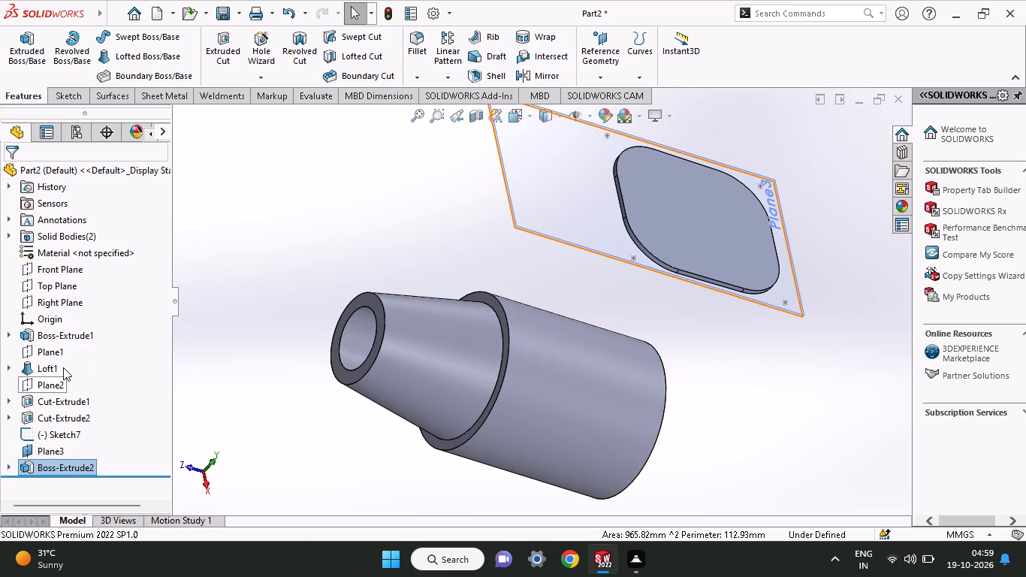
On a new Right Plane sketch, draw a vertical line about 54 mm long from Plane3 over the plate to near the cylinder's axis.
click(63, 297)
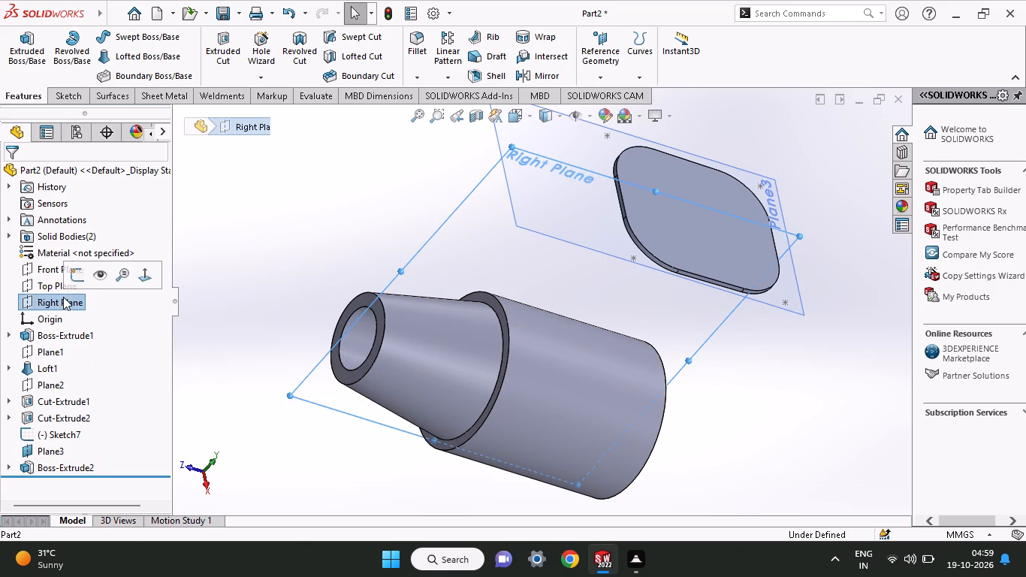
click(75, 273)
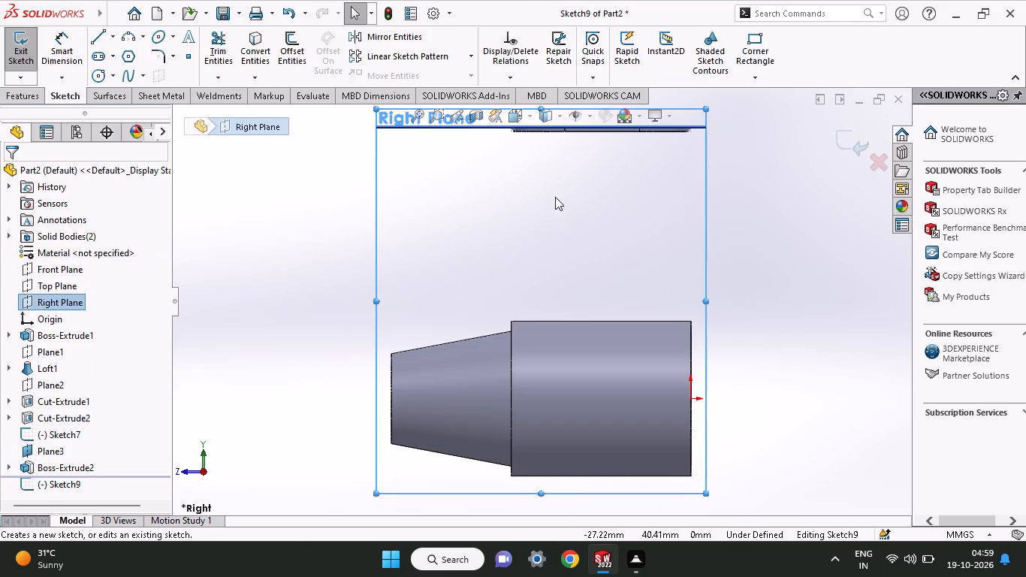
click(92, 35)
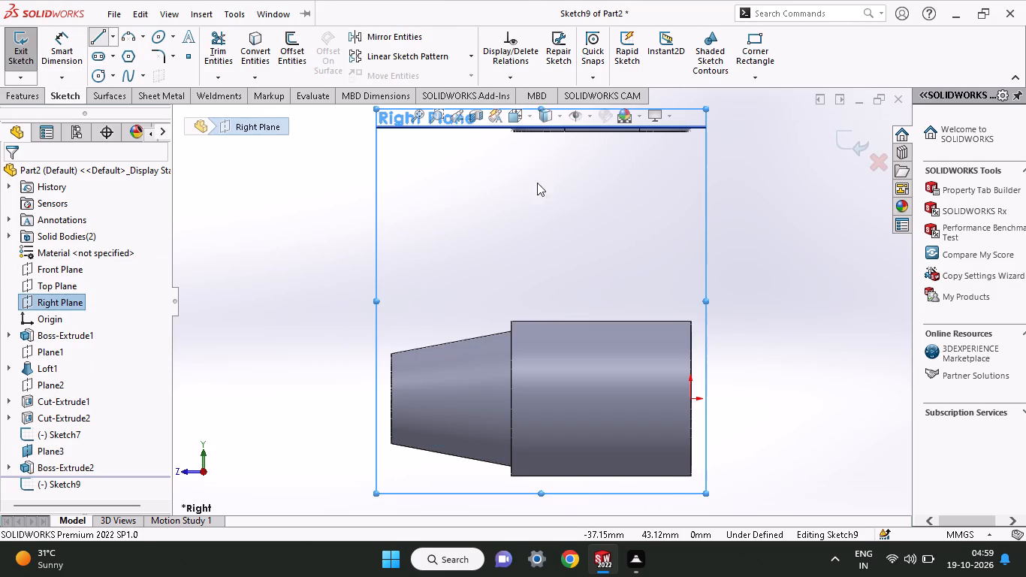
click(602, 125)
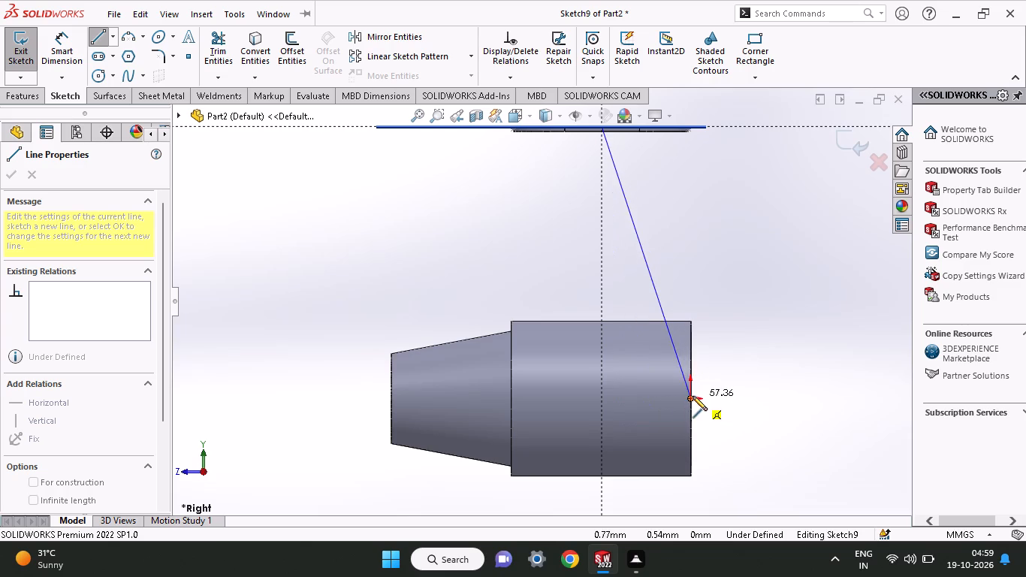
click(602, 395)
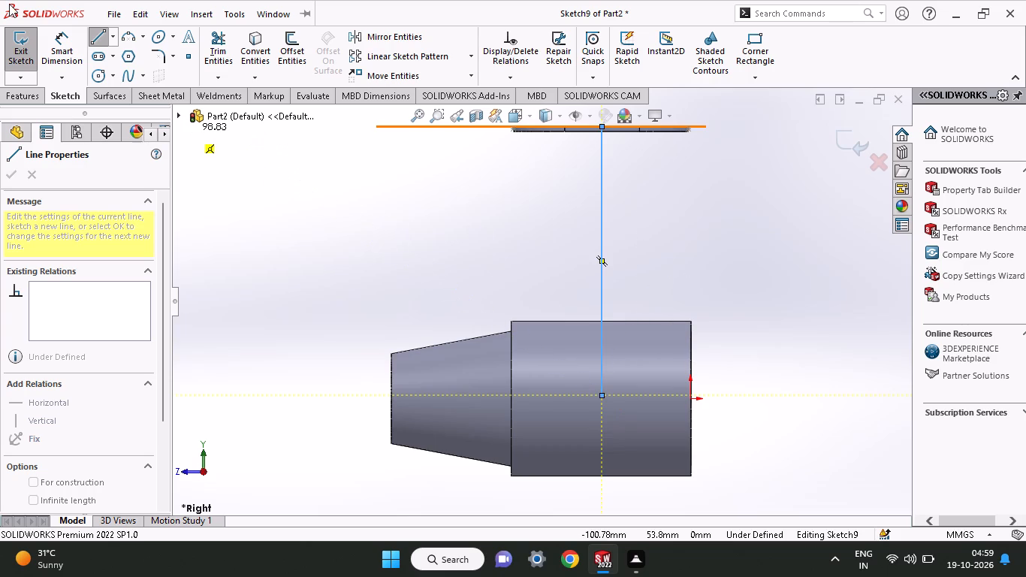
Dimension the vertical sketch line between the plate and the cylinder to a length of 54.5 mm.
click(65, 54)
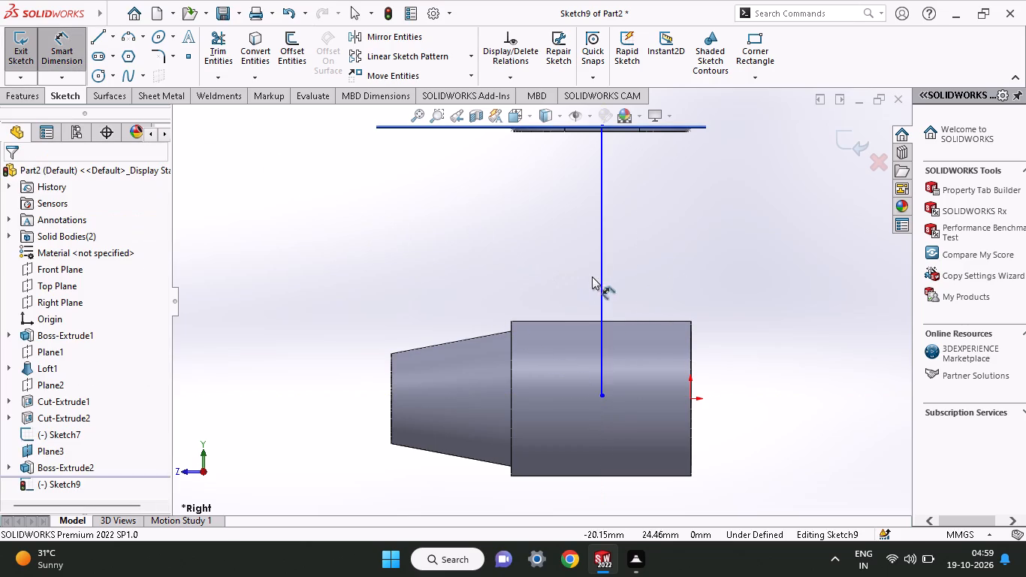
click(604, 270)
click(635, 270)
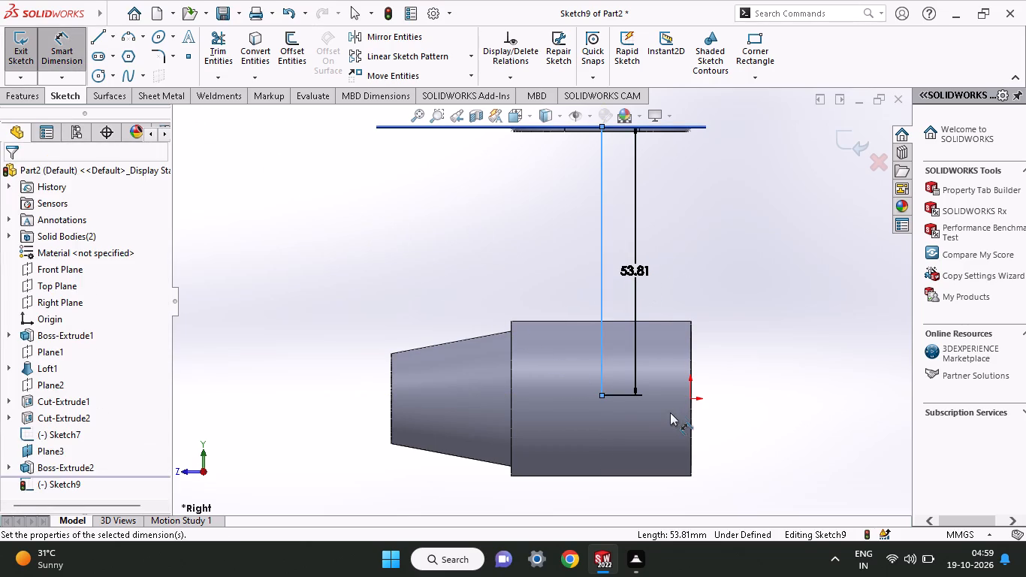
text(54)
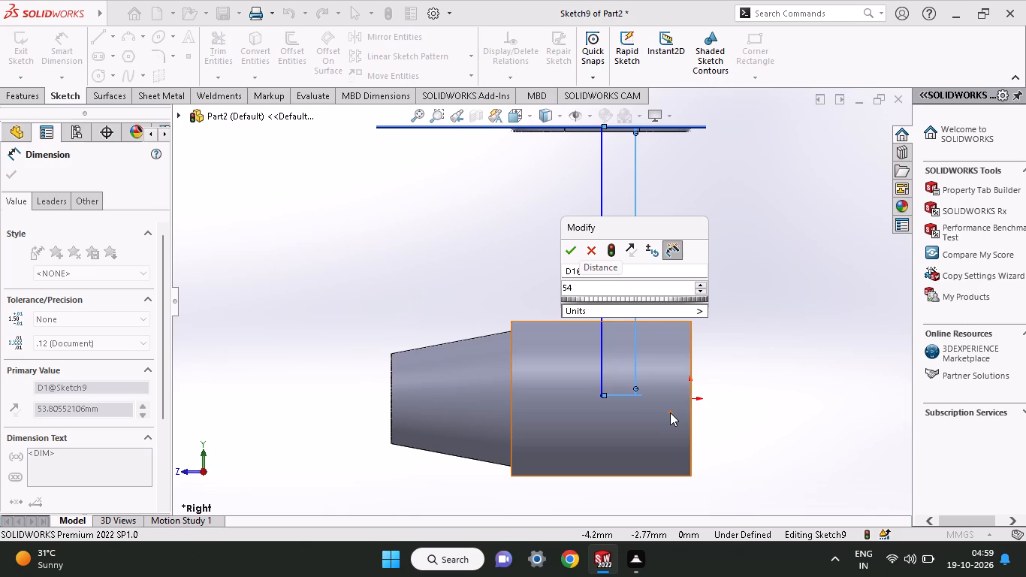
text(.5)
key(Return)
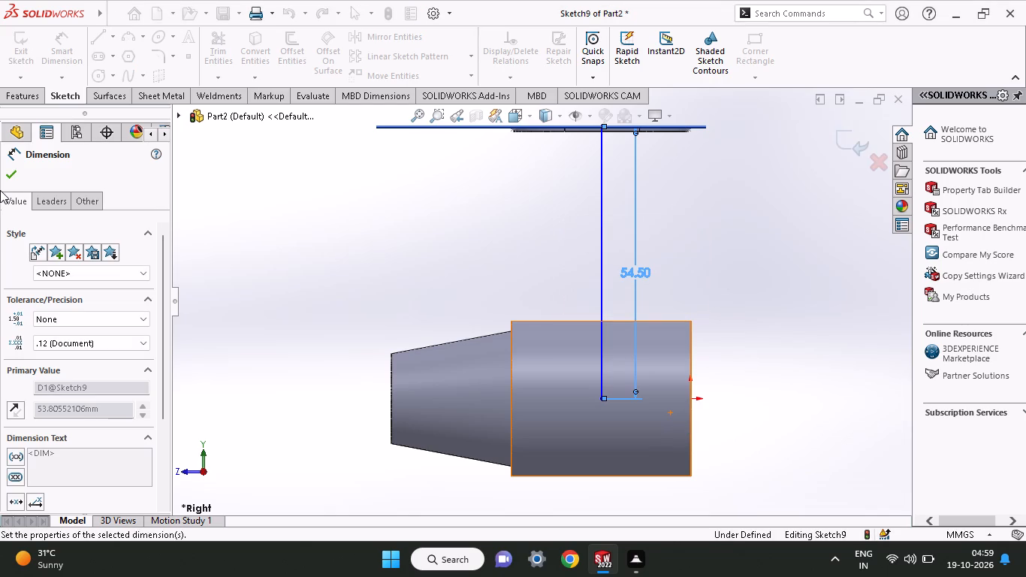
click(3, 178)
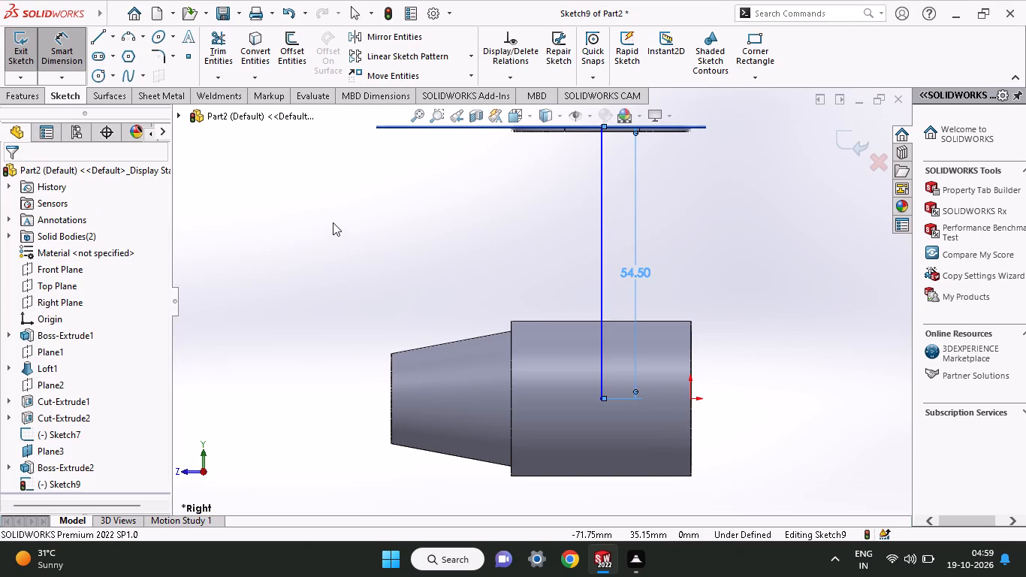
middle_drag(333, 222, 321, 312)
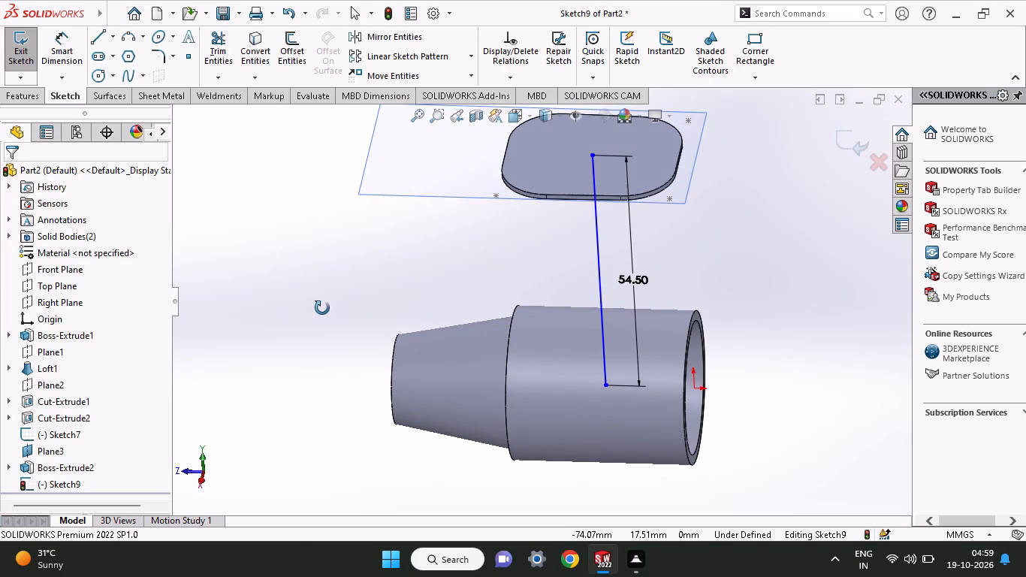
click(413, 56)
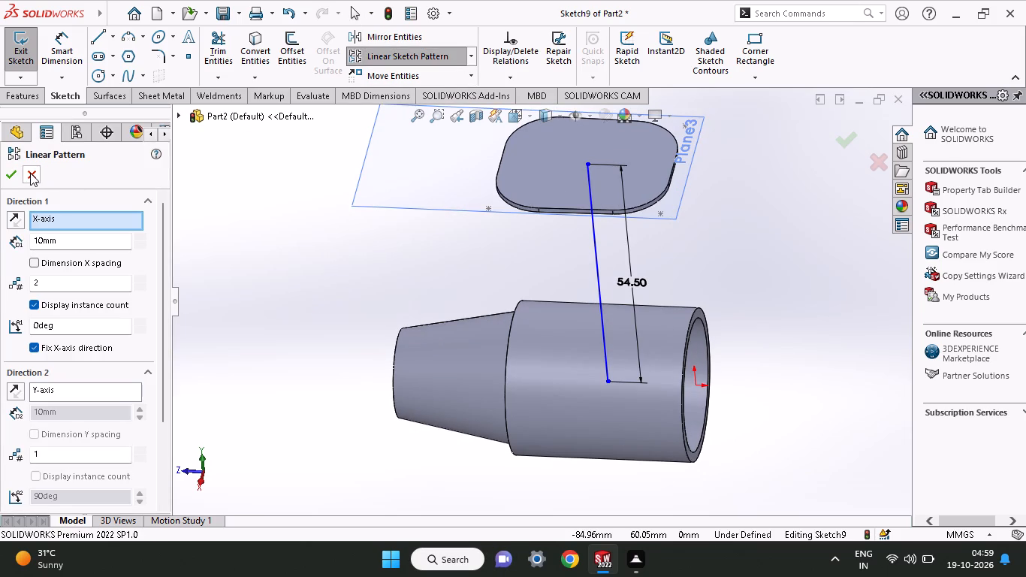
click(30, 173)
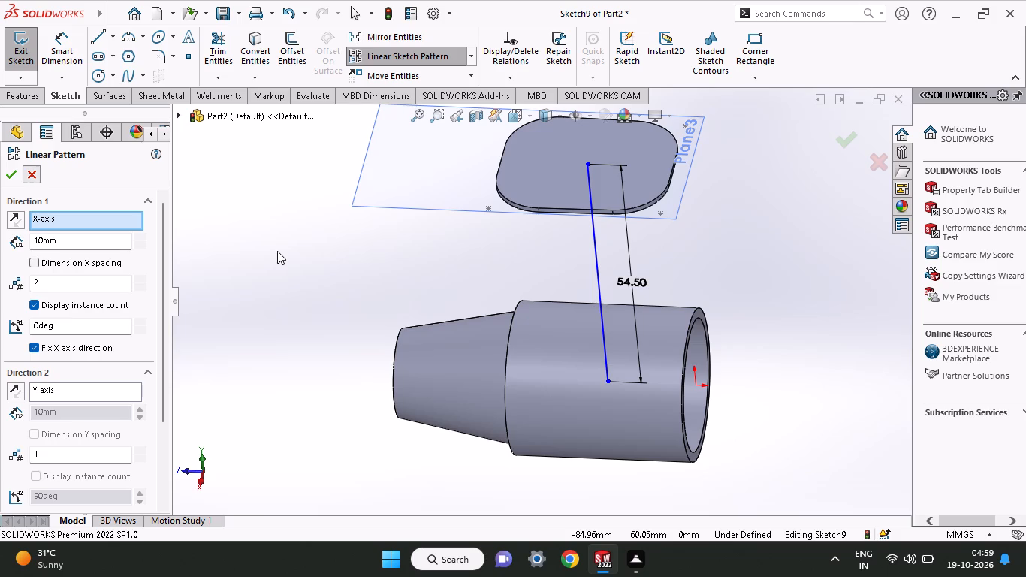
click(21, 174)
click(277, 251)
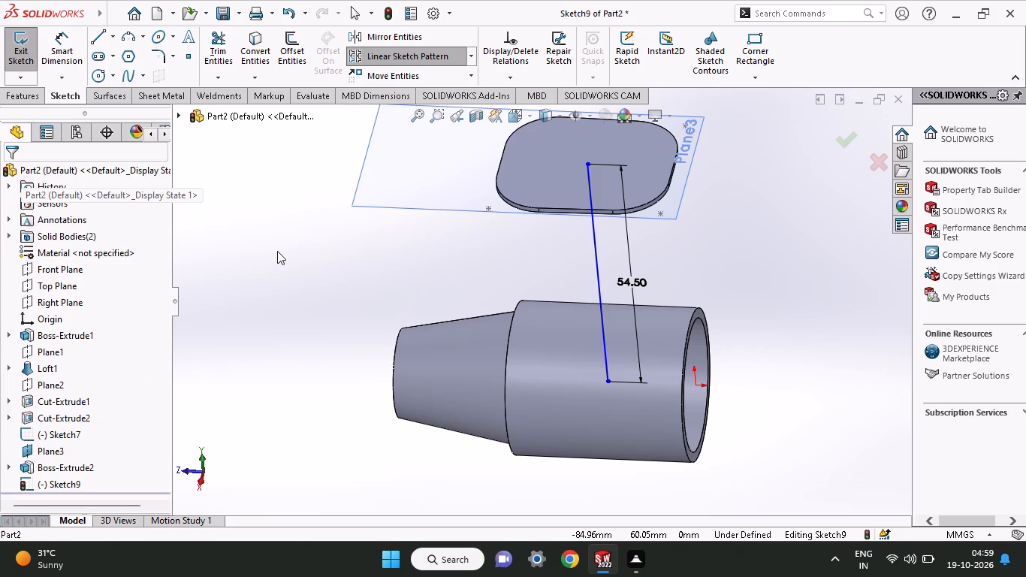
Exit the sketch and set up a linear pattern of the rounded plate body, using the vertical sketch line as Direction 1.
click(26, 97)
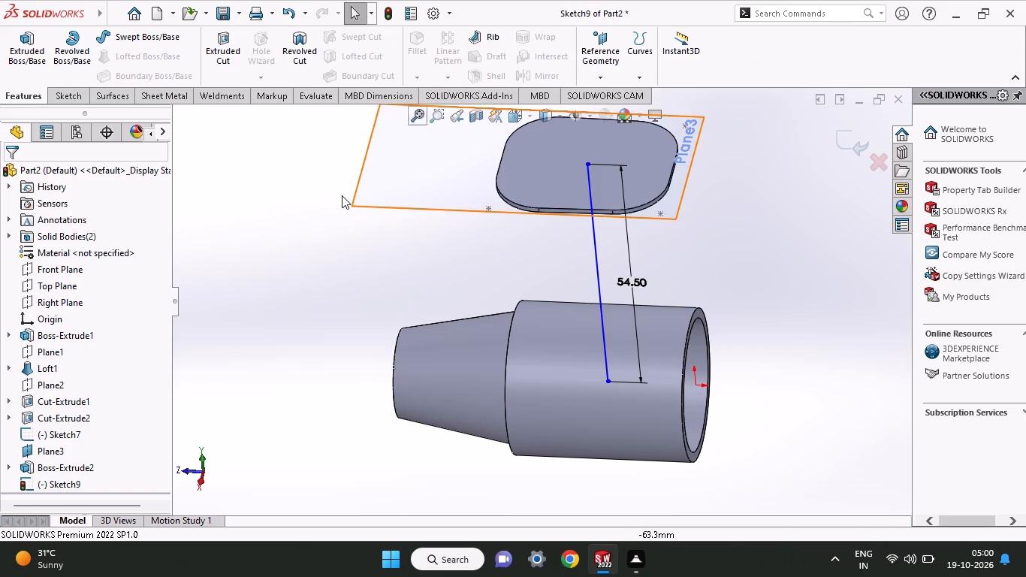
click(852, 149)
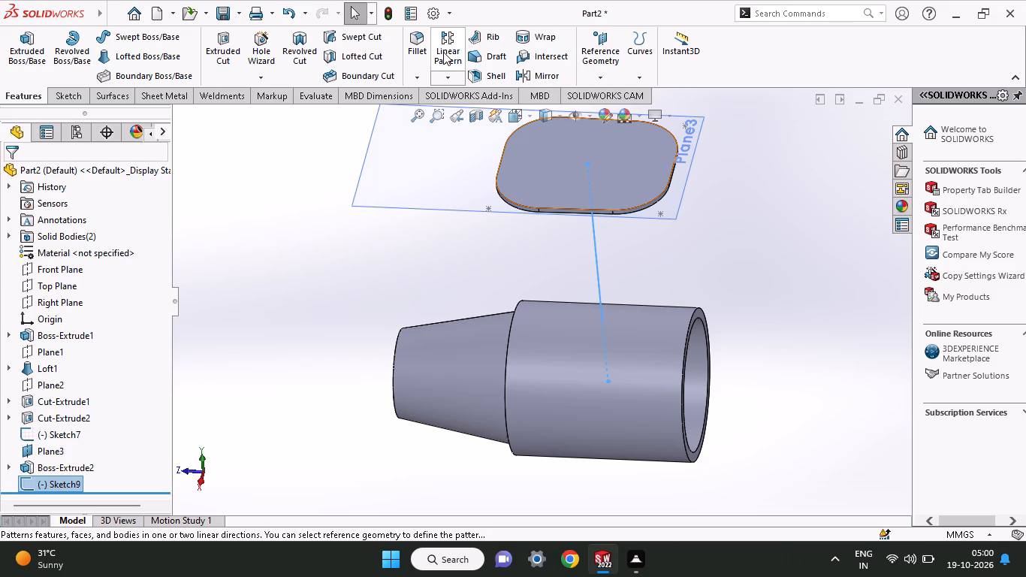
click(443, 52)
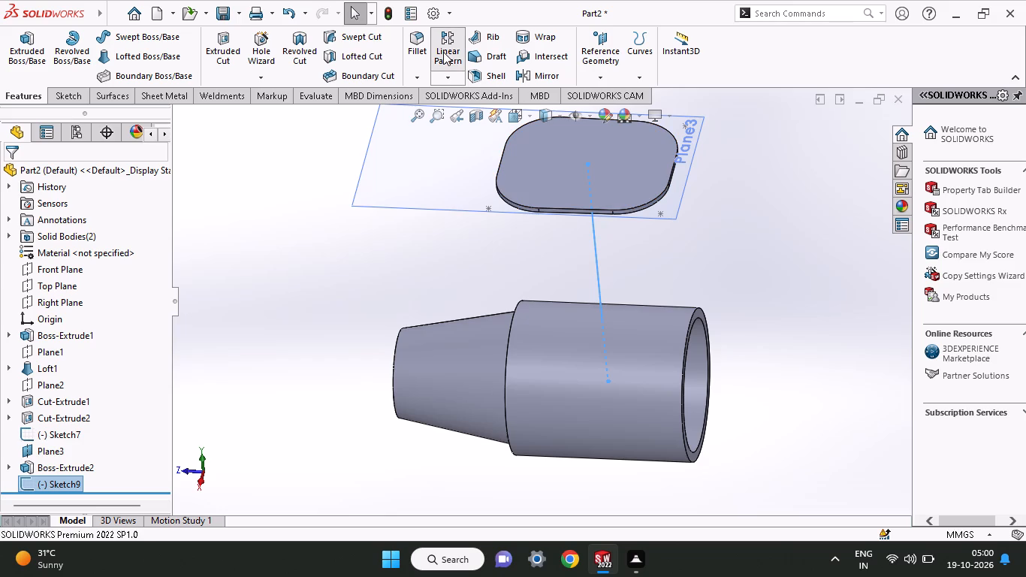
middle_drag(520, 258, 536, 211)
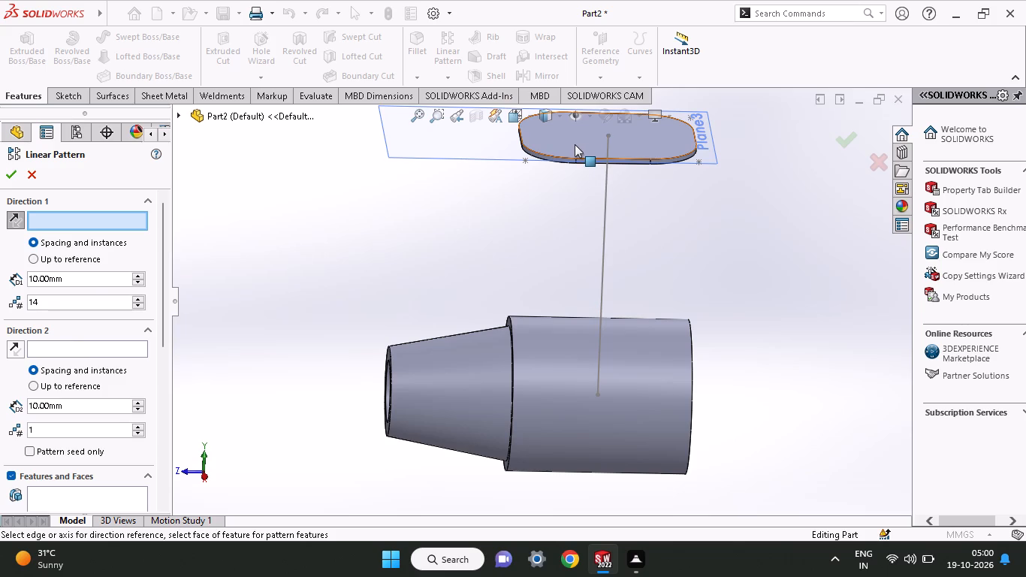
click(605, 198)
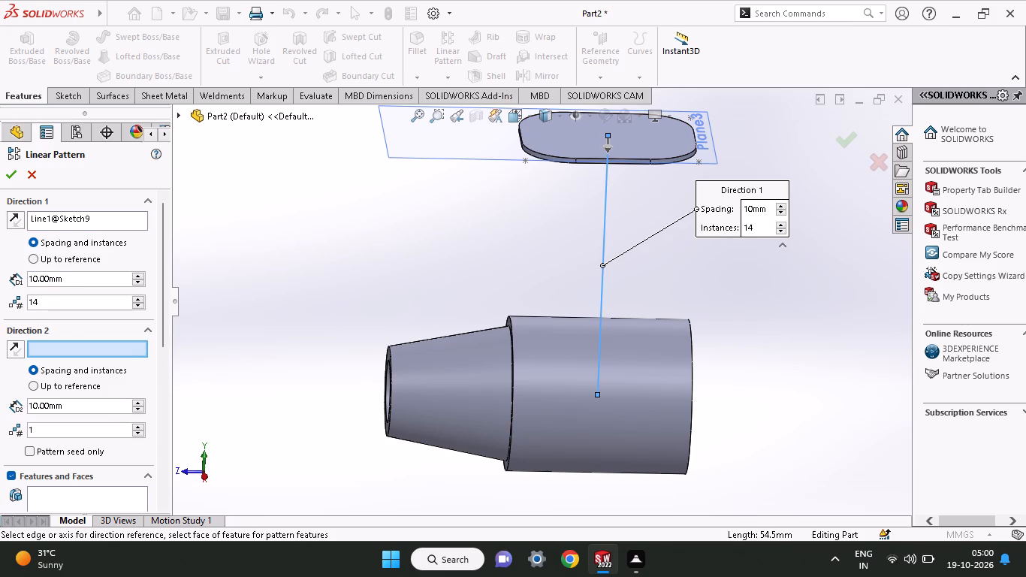
drag(164, 269, 166, 358)
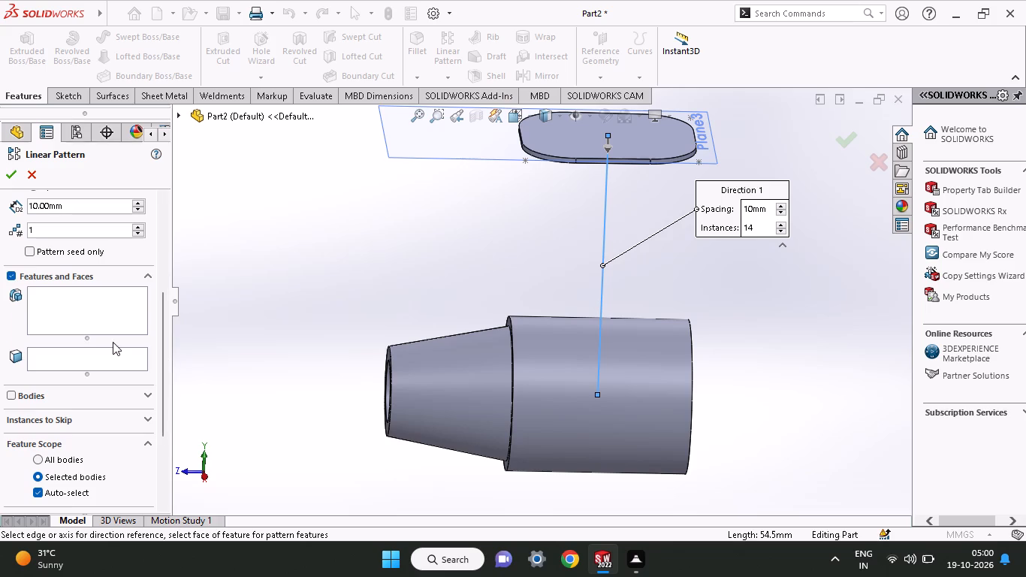
click(77, 396)
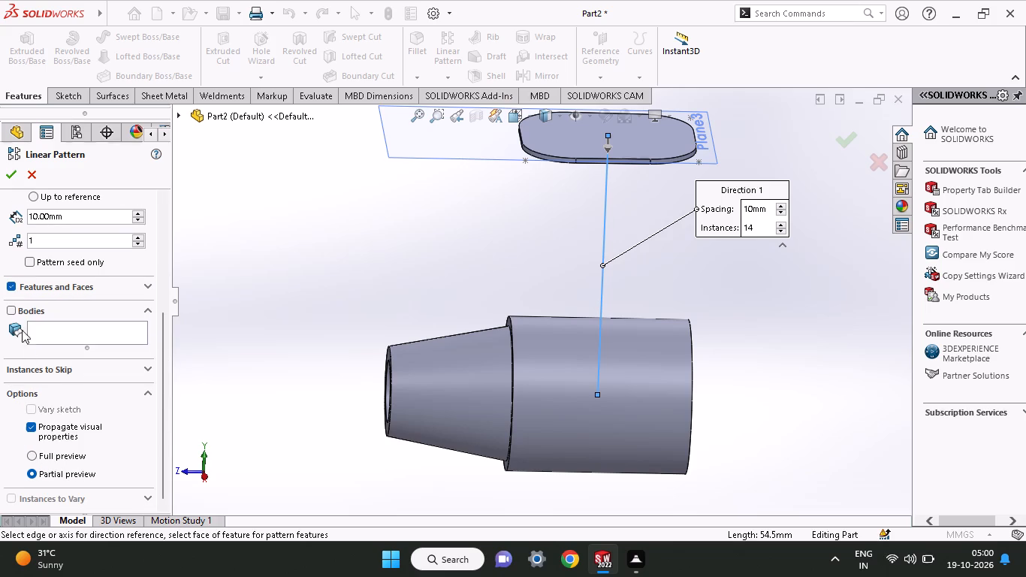
click(8, 308)
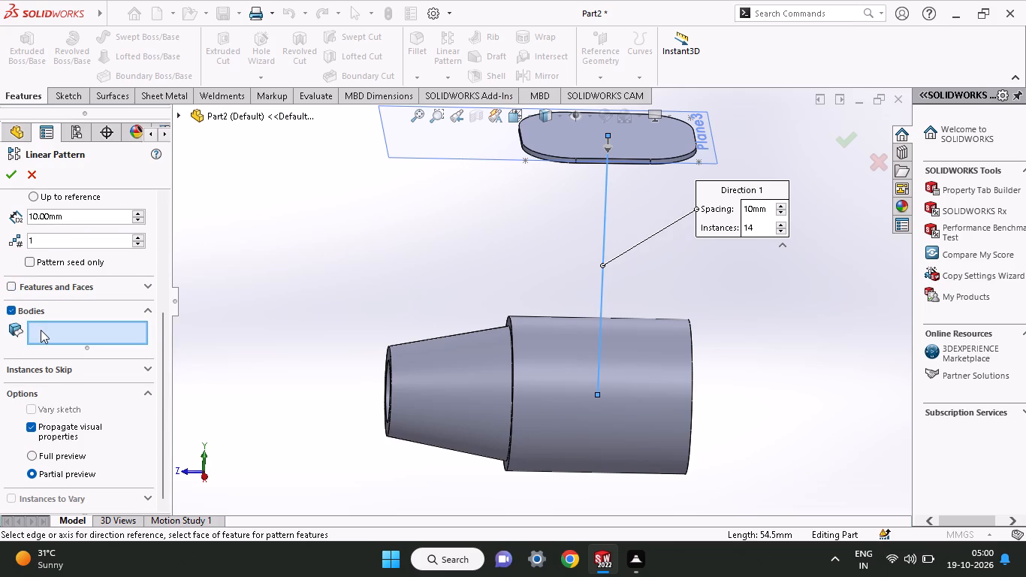
click(542, 138)
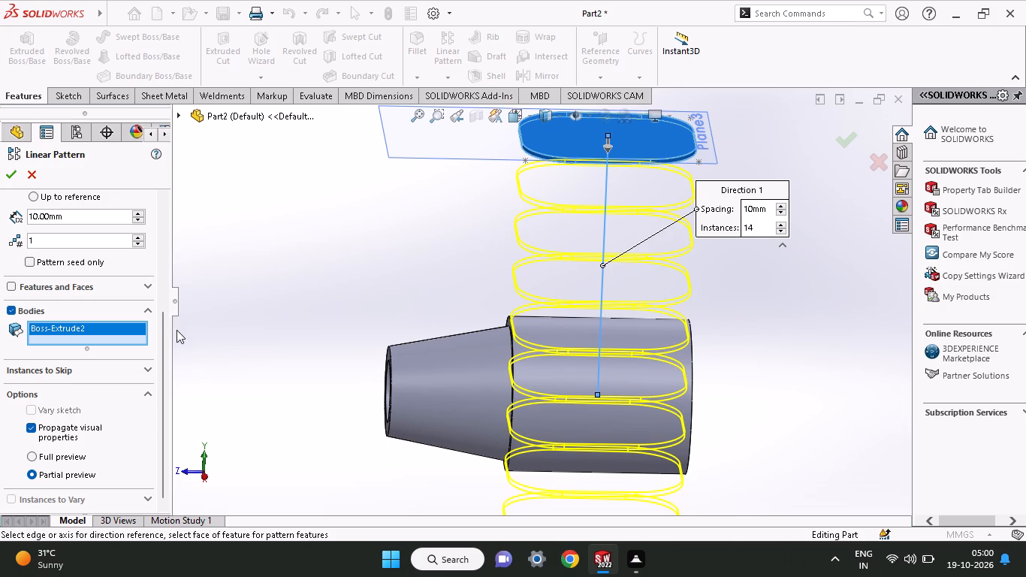
Set the linear pattern's Direction 2 spacing to 1 mm.
drag(158, 337, 163, 290)
drag(76, 302, 0, 313)
key(1)
key(Return)
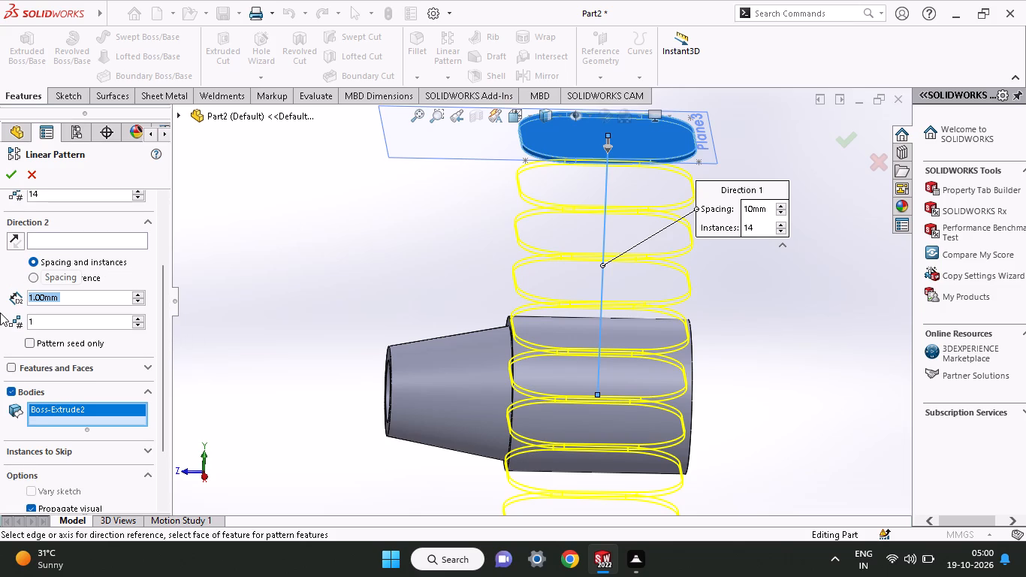
click(437, 295)
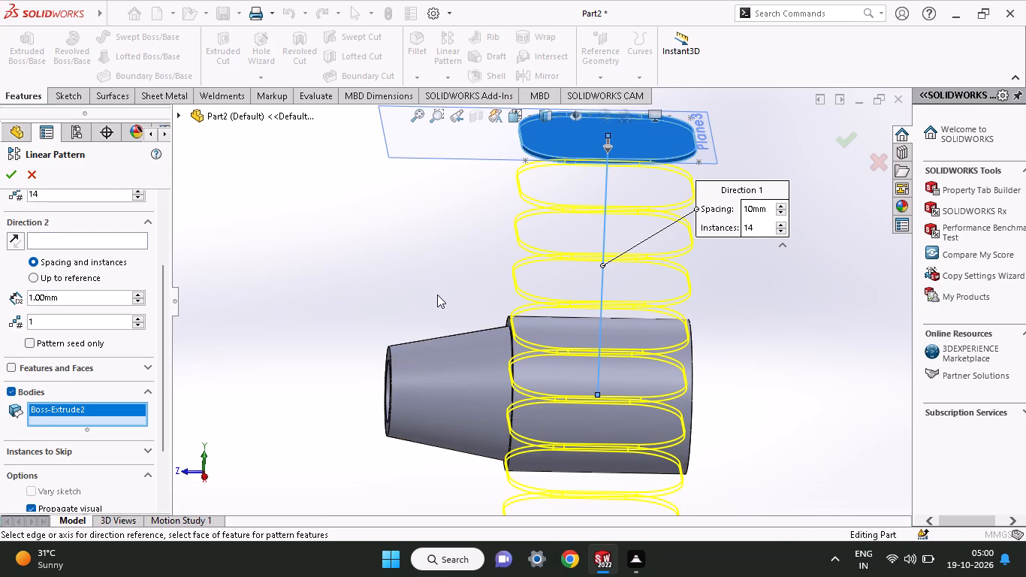
click(431, 276)
middle_drag(443, 276, 481, 307)
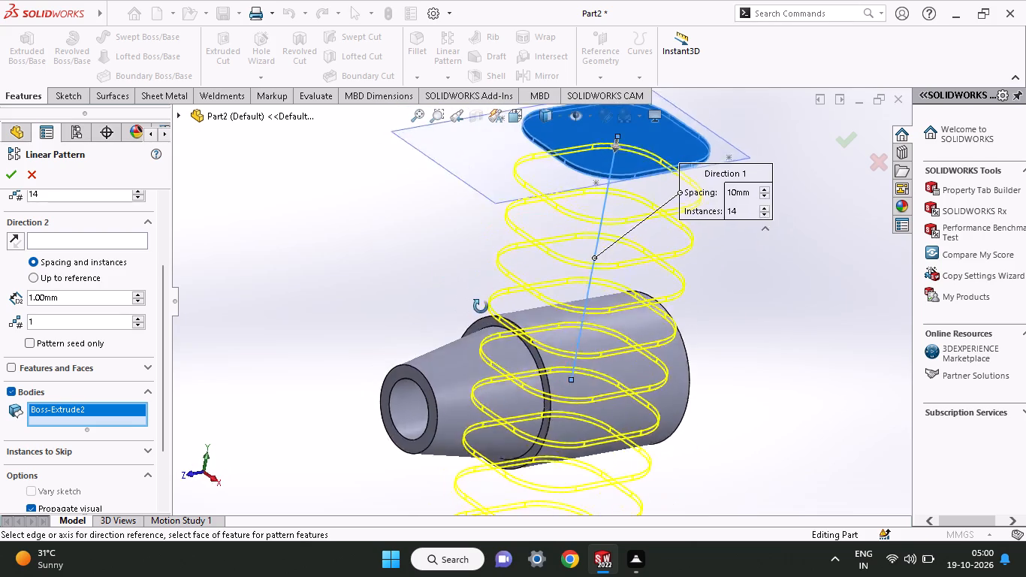
middle_drag(481, 307, 470, 330)
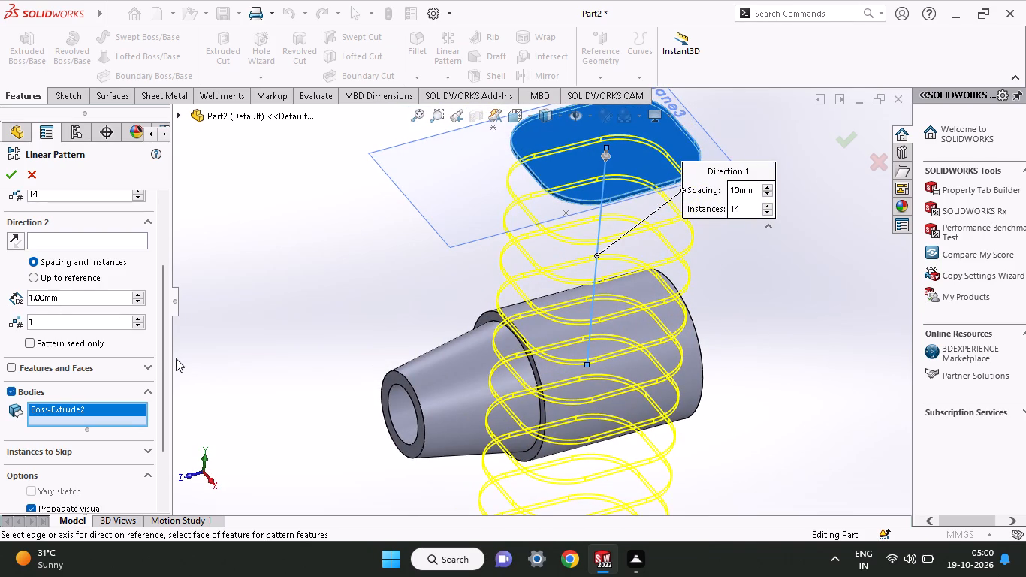
Try a Direction 1 spacing of 1 mm for the plate pattern, and settle on 2 mm.
drag(167, 351, 164, 288)
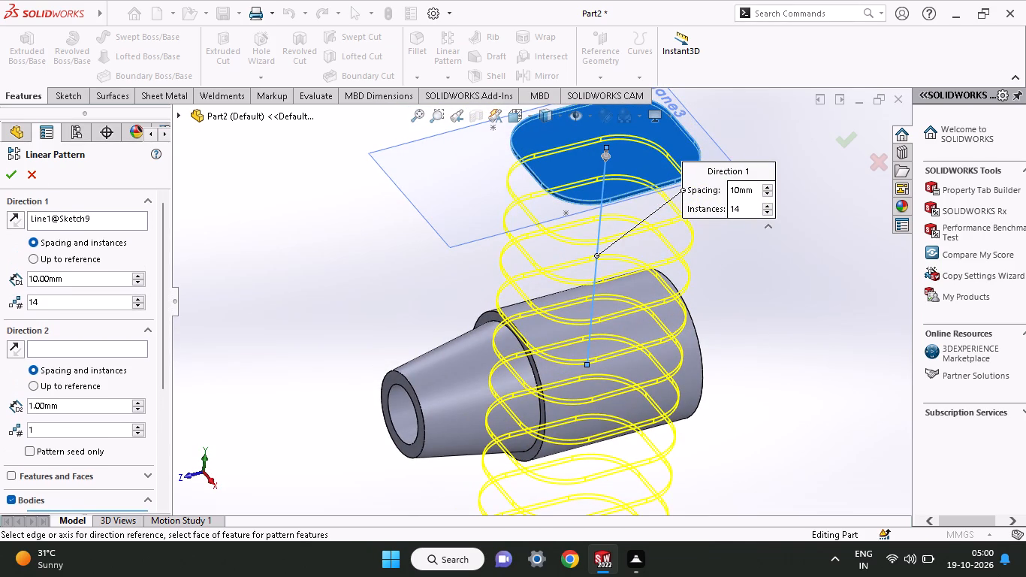
drag(54, 300, 0, 305)
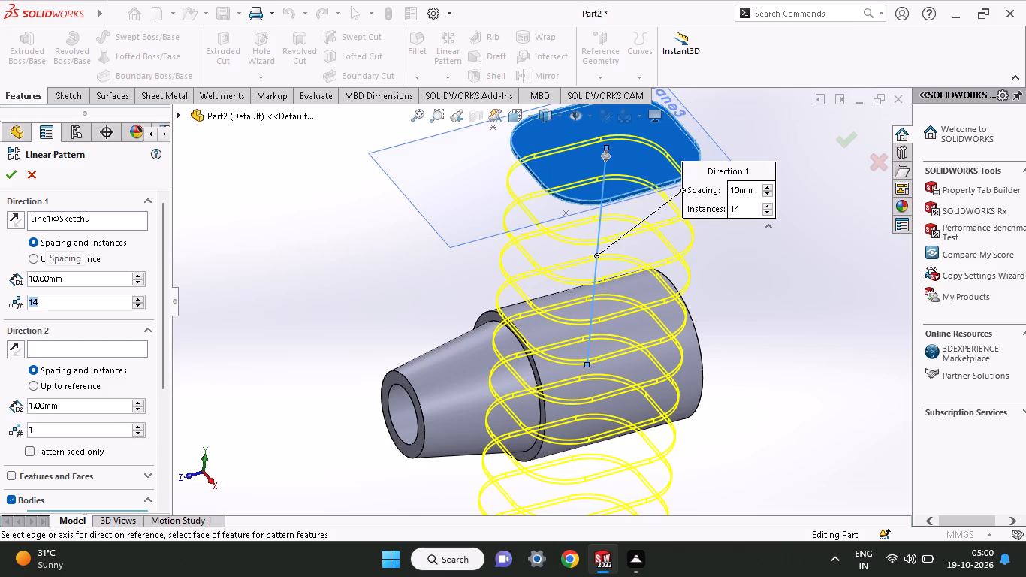
click(68, 285)
drag(68, 285, 13, 300)
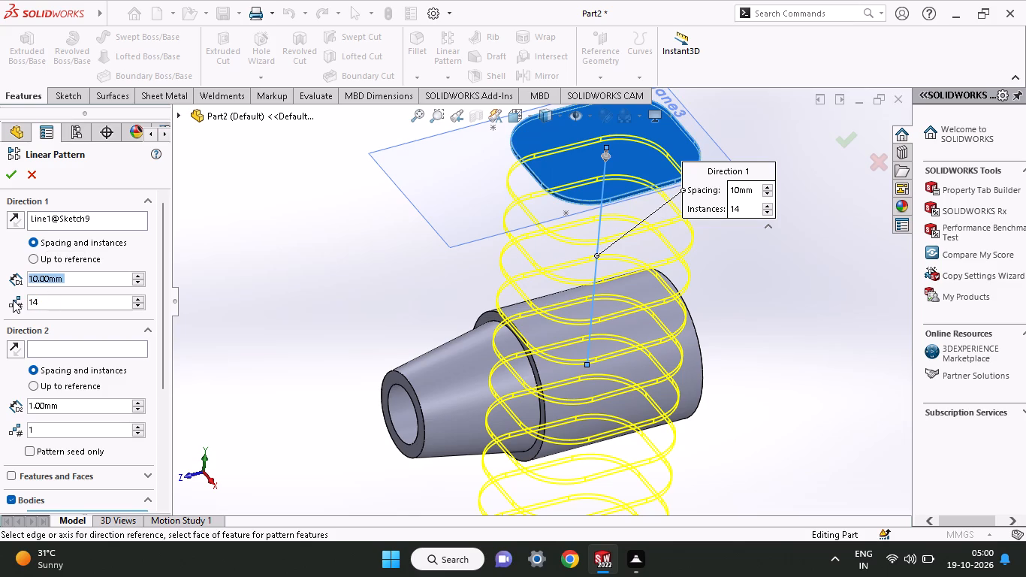
key(1)
key(Return)
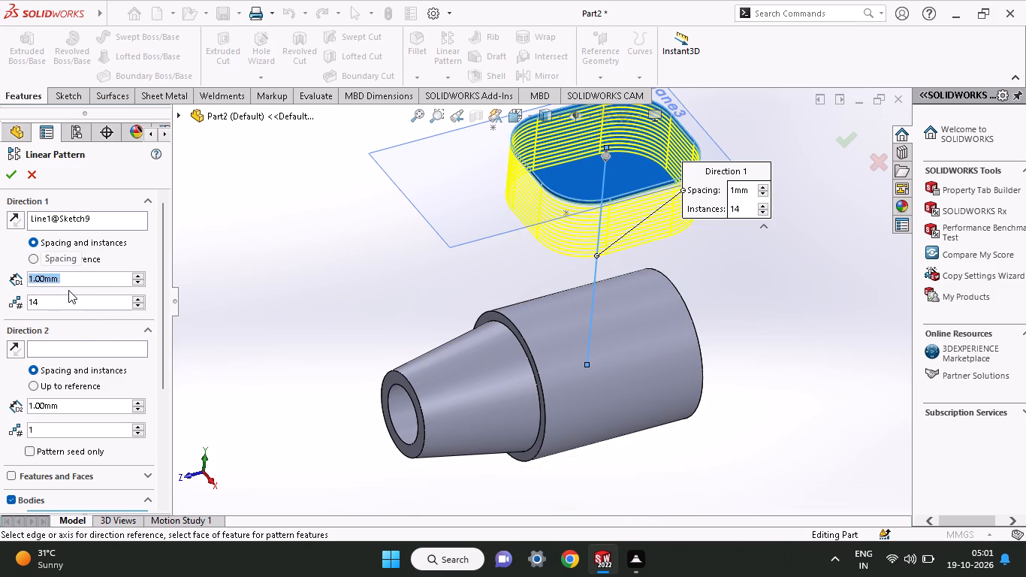
key(2)
key(Return)
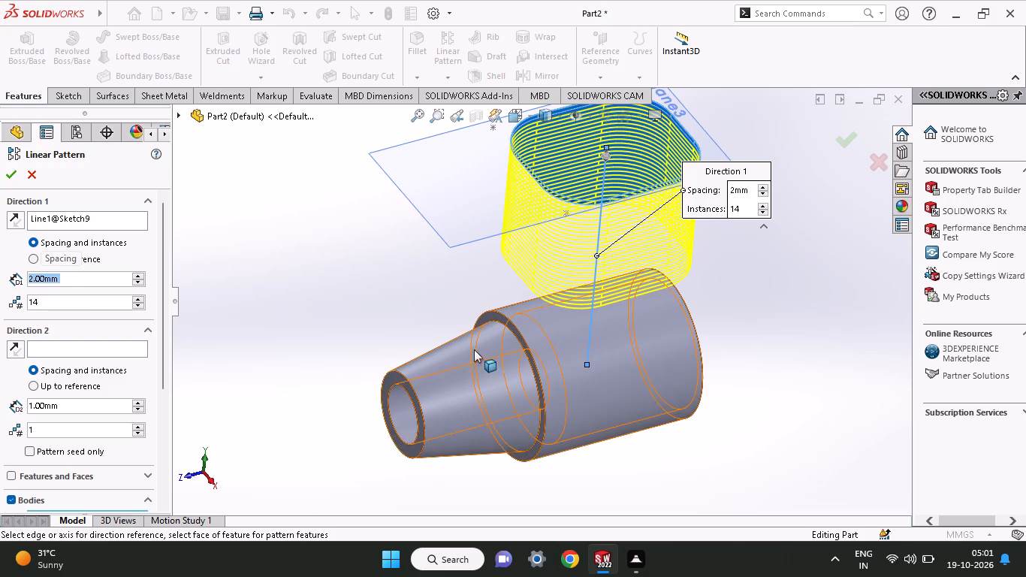
Set the Direction 1 instance count to 13 and complete the linear pattern of the plate.
middle_drag(502, 341, 453, 259)
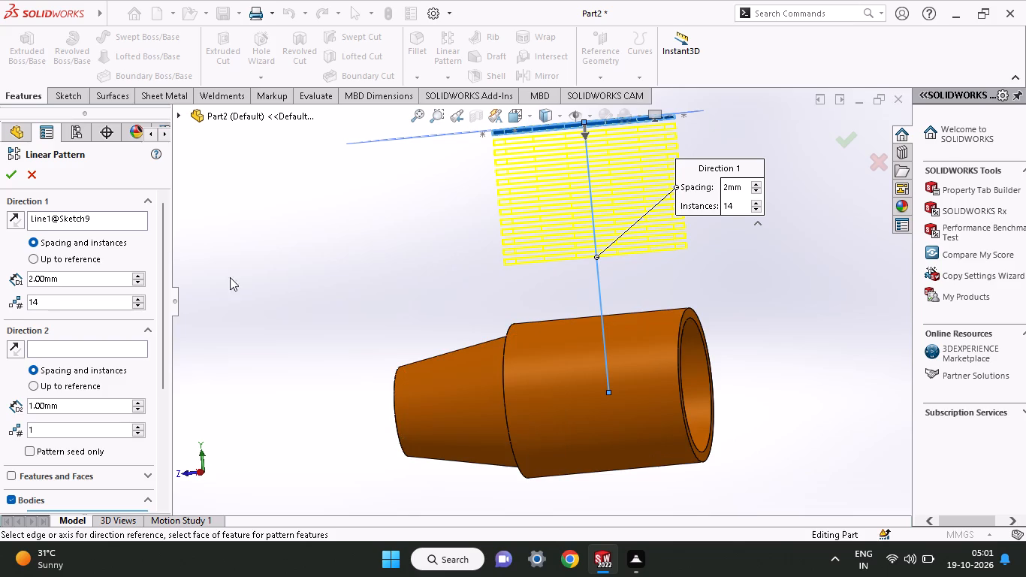
drag(41, 293, 41, 305)
drag(41, 305, 5, 313)
text(13)
key(Return)
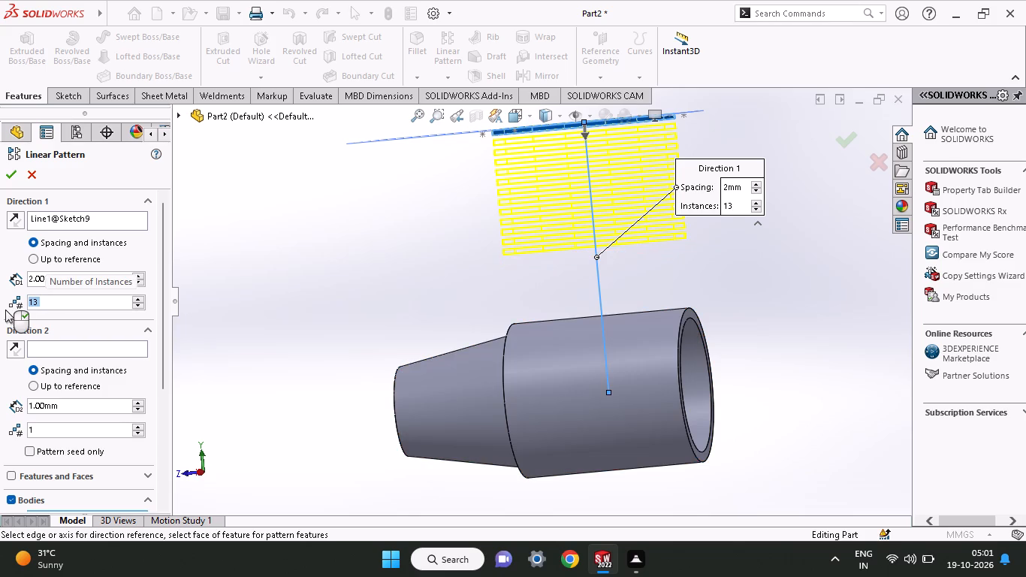
click(4, 176)
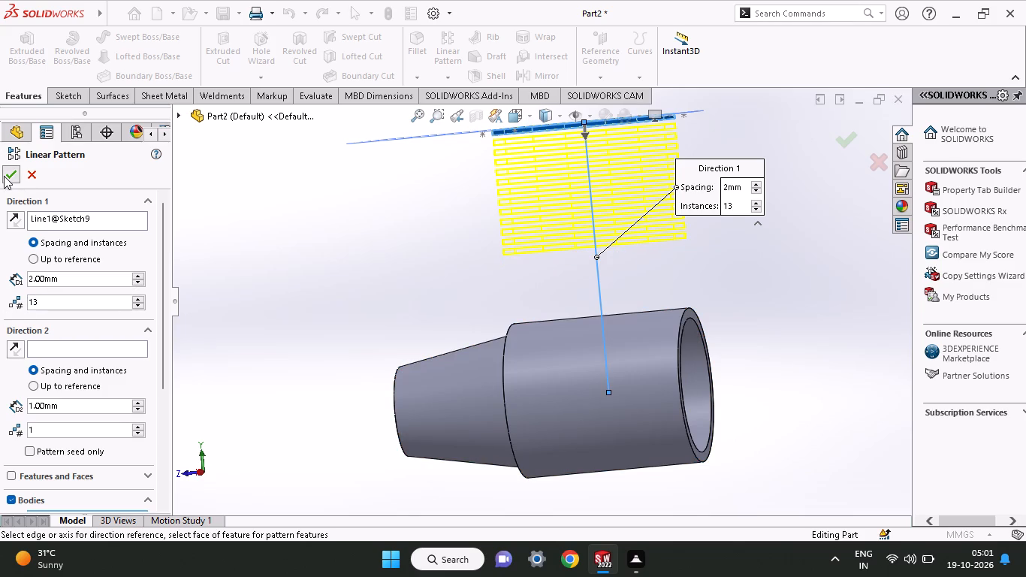
Hide Plane3 at the top of the plate stack.
middle_drag(394, 241, 389, 297)
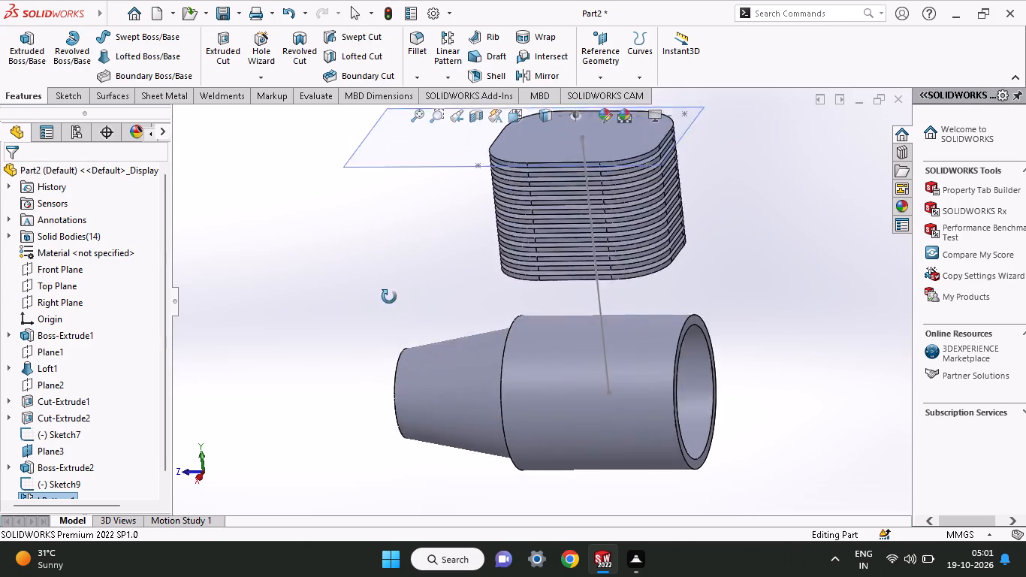
middle_drag(389, 297, 378, 371)
click(391, 213)
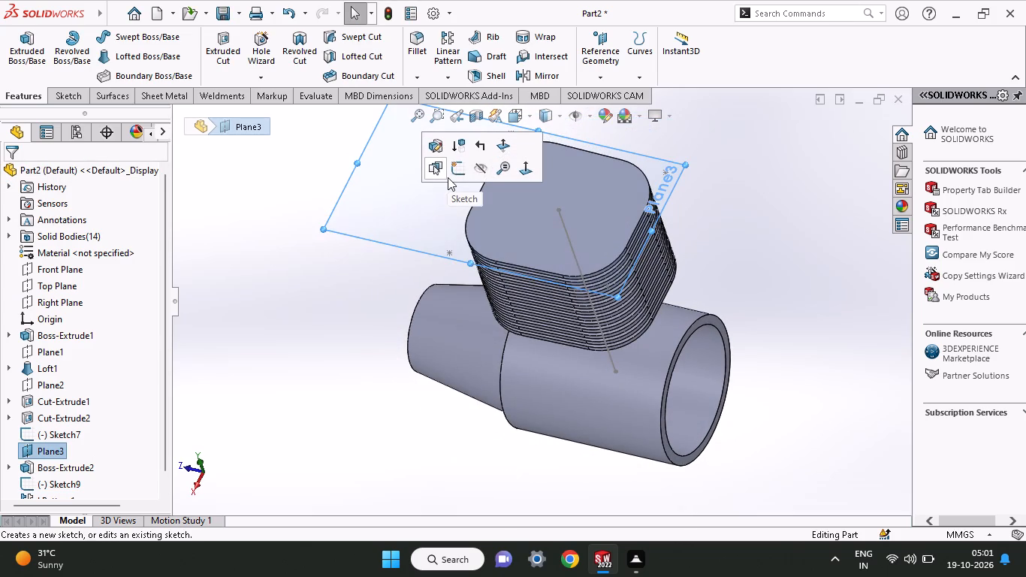
click(487, 161)
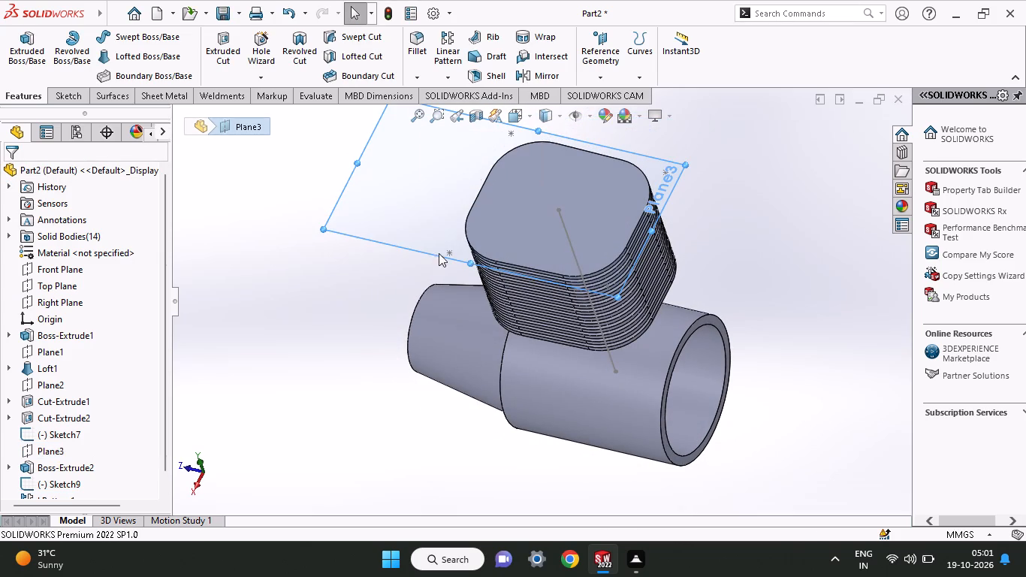
middle_drag(408, 293, 427, 371)
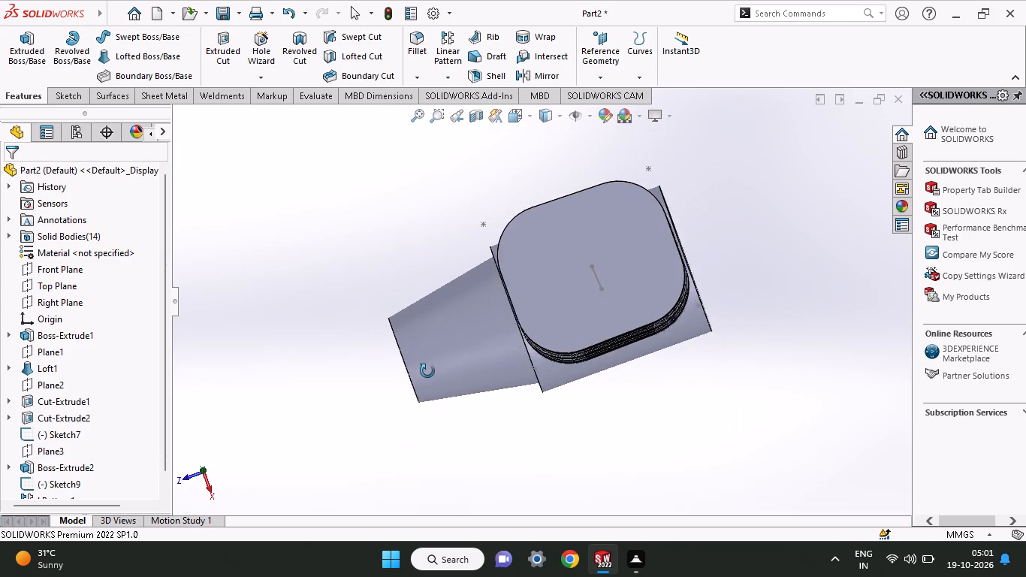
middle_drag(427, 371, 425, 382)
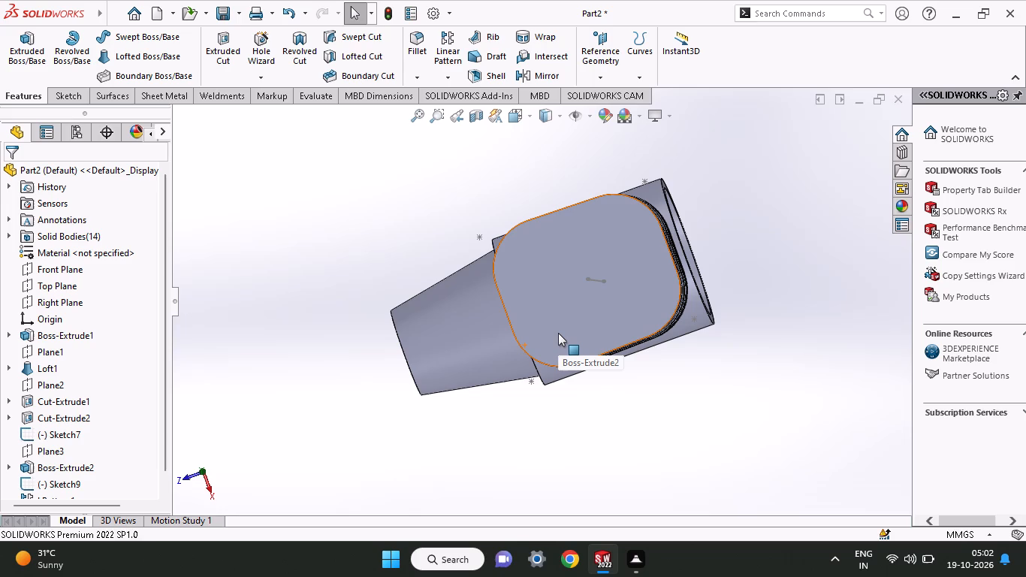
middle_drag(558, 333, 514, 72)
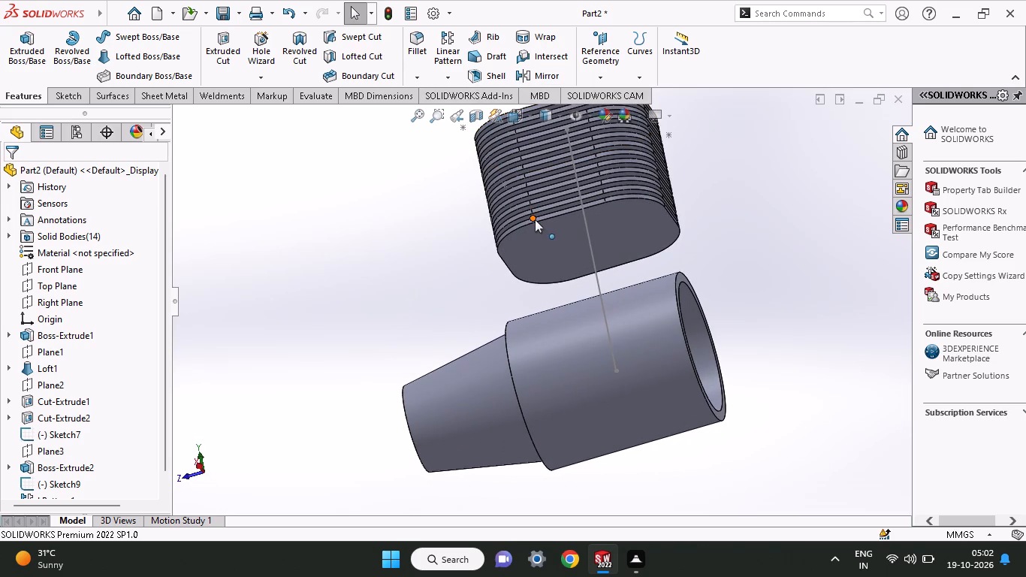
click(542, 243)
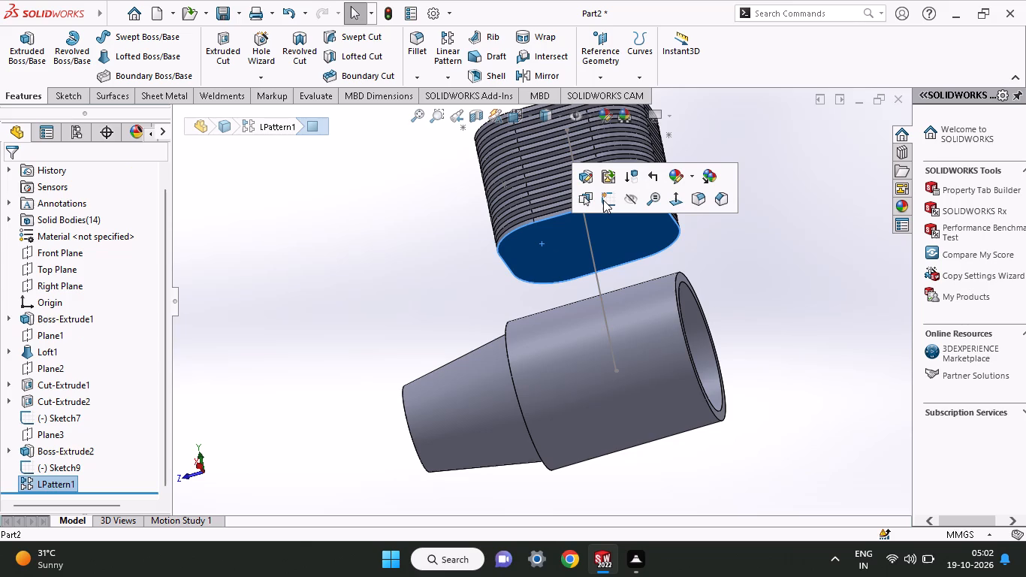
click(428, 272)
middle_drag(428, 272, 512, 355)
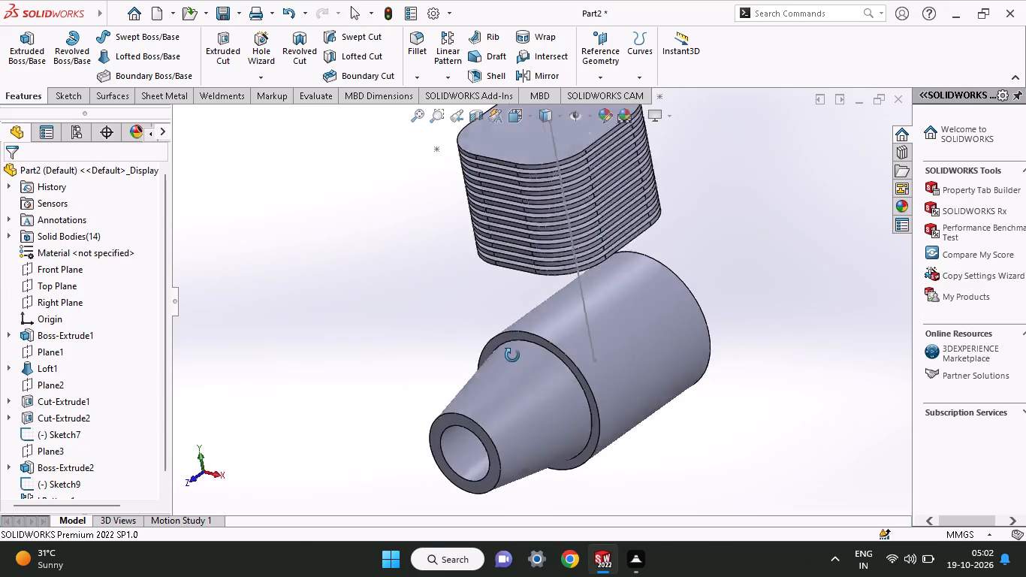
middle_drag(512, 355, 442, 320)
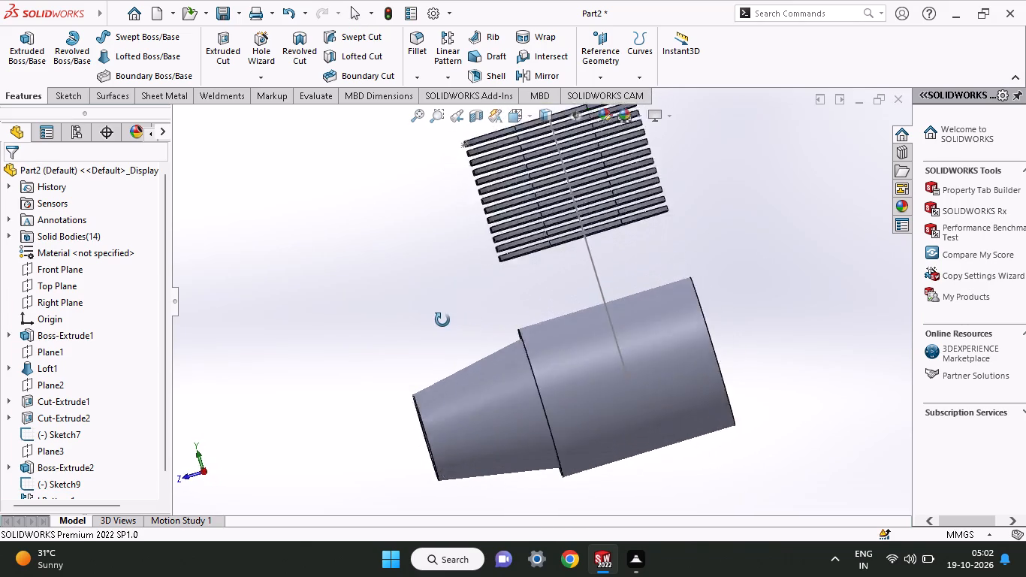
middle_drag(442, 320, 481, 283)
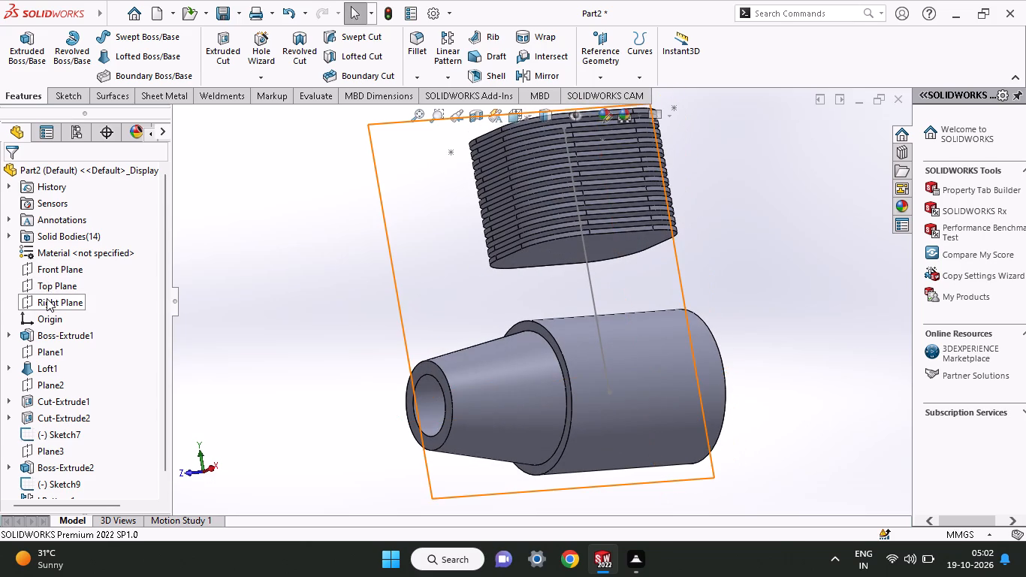
Sketch a 24 mm horizontal line on the Right Plane along the taper's axis, from its small end to the cylinder shoulder.
click(47, 298)
click(59, 276)
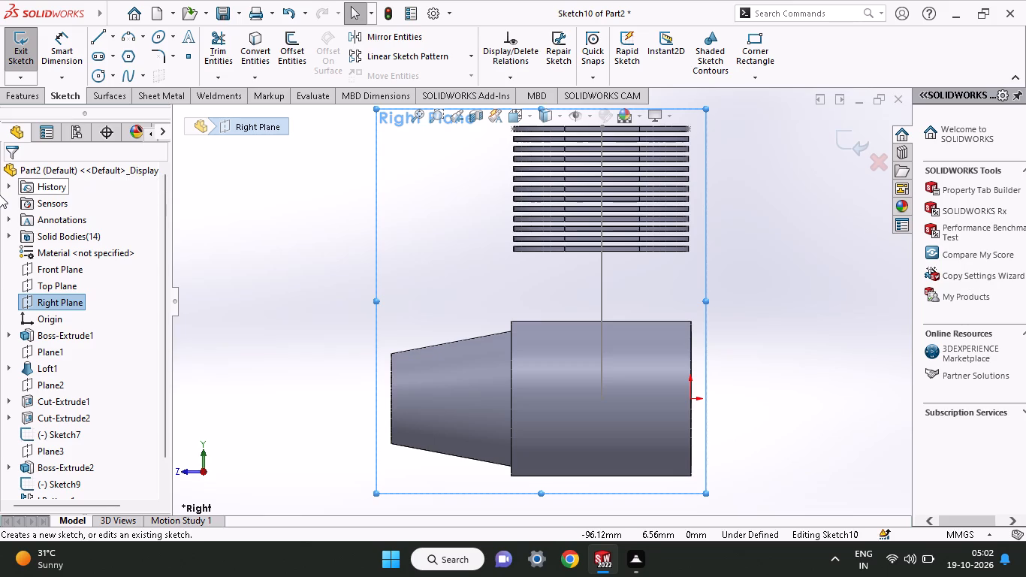
click(94, 43)
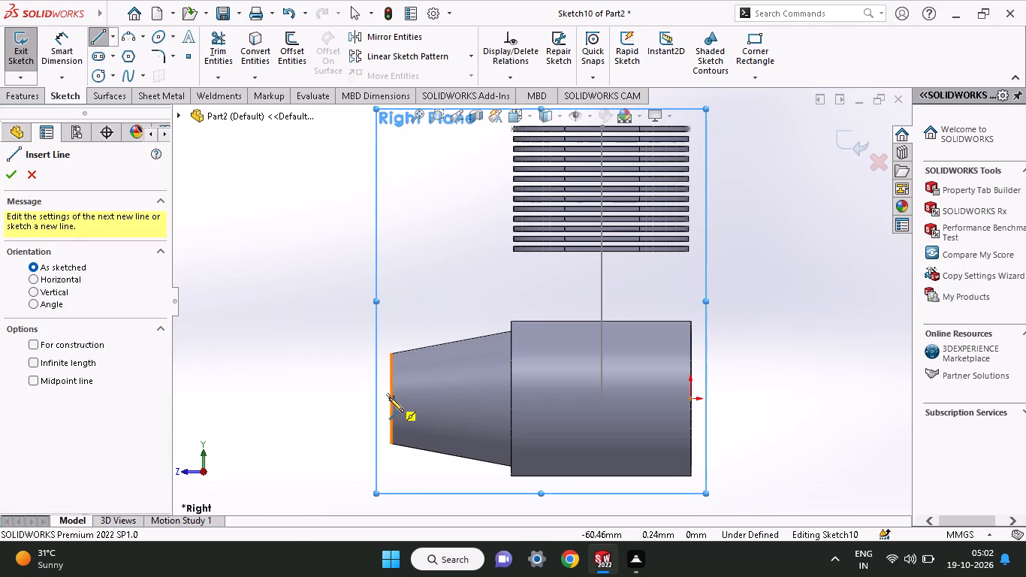
click(389, 397)
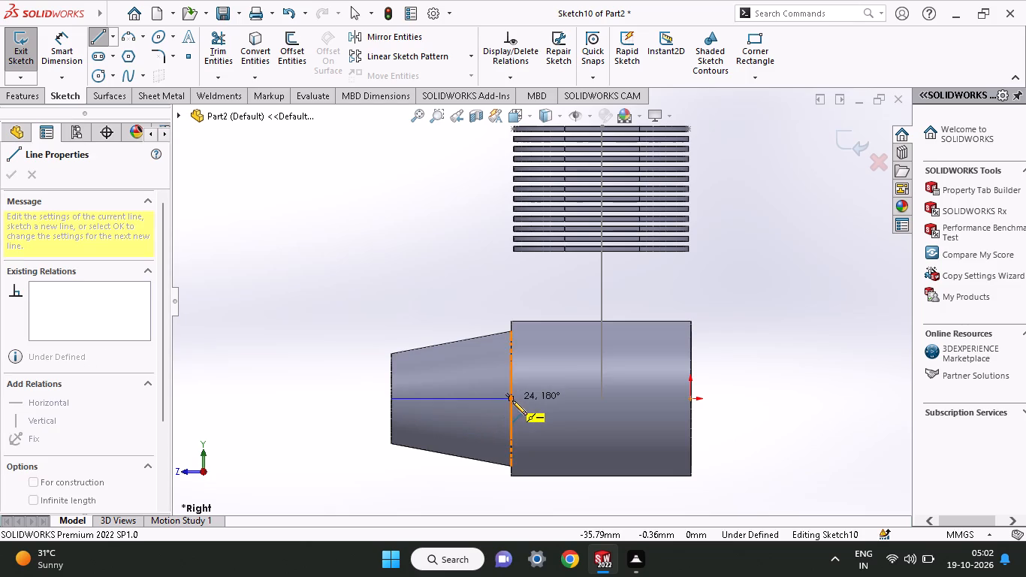
click(511, 399)
right_click(520, 378)
click(557, 382)
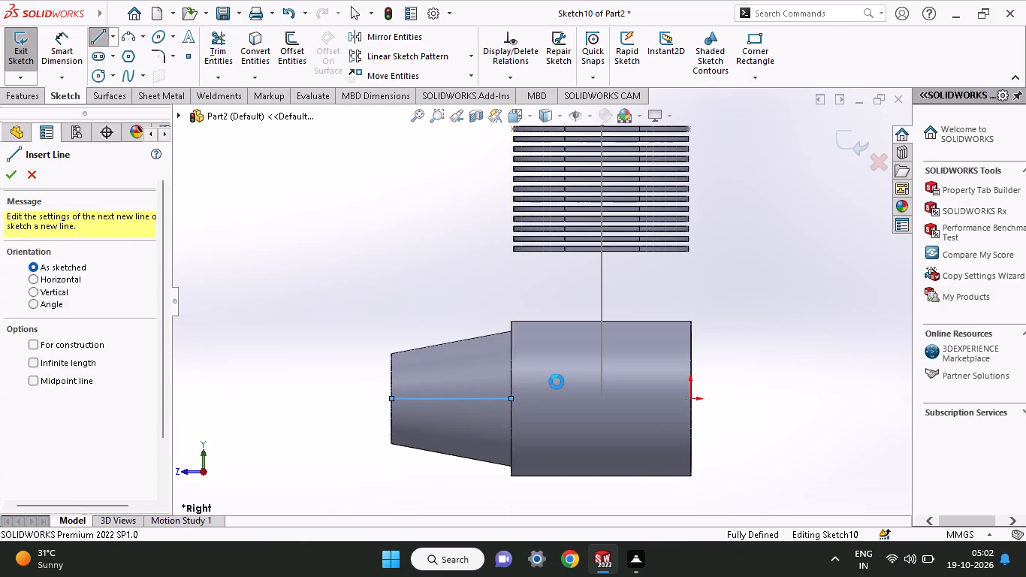
Draw a slanted line about 24.5 mm long from the axis line's midpoint up and outward past the taper, above its small end.
click(102, 34)
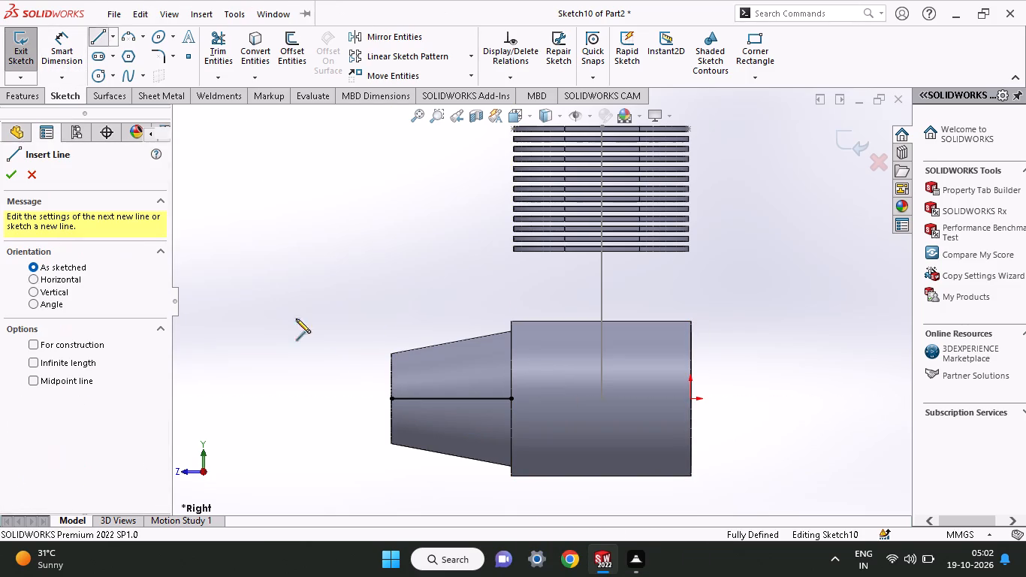
click(451, 397)
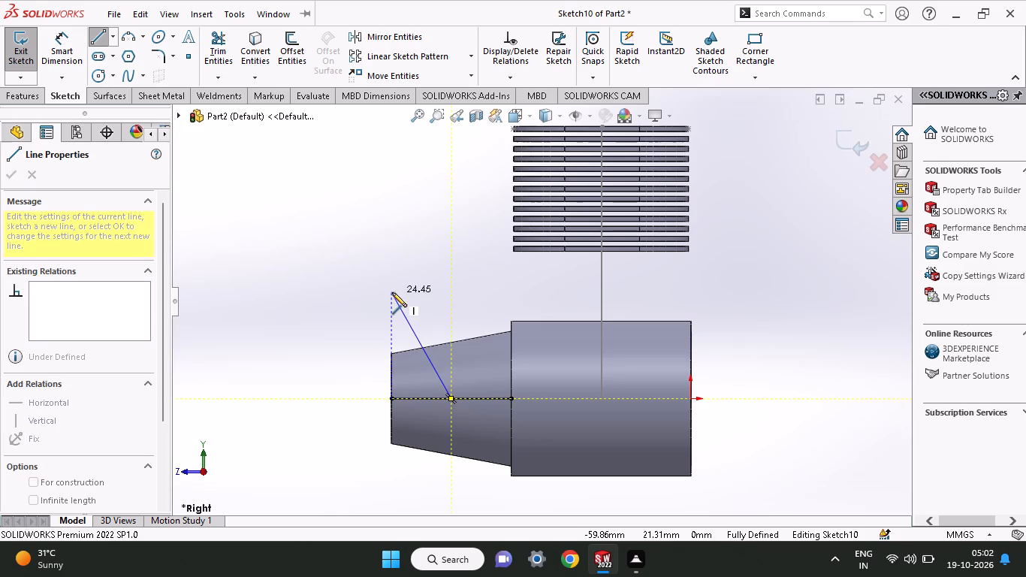
click(392, 292)
right_click(440, 256)
click(451, 264)
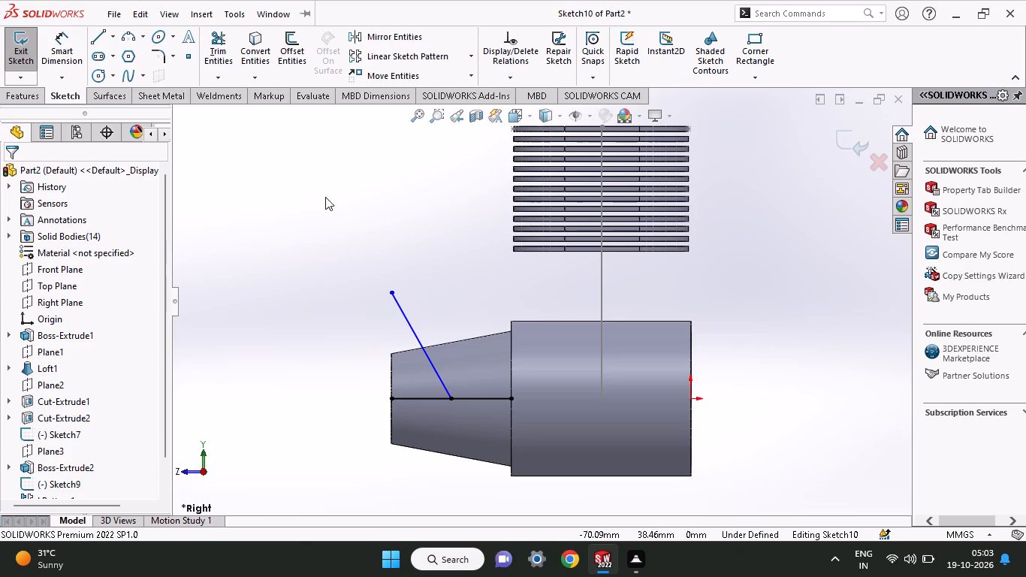
Dimension the angle between the slanted line and the axis line, trying 54° and settling on 64°.
click(65, 59)
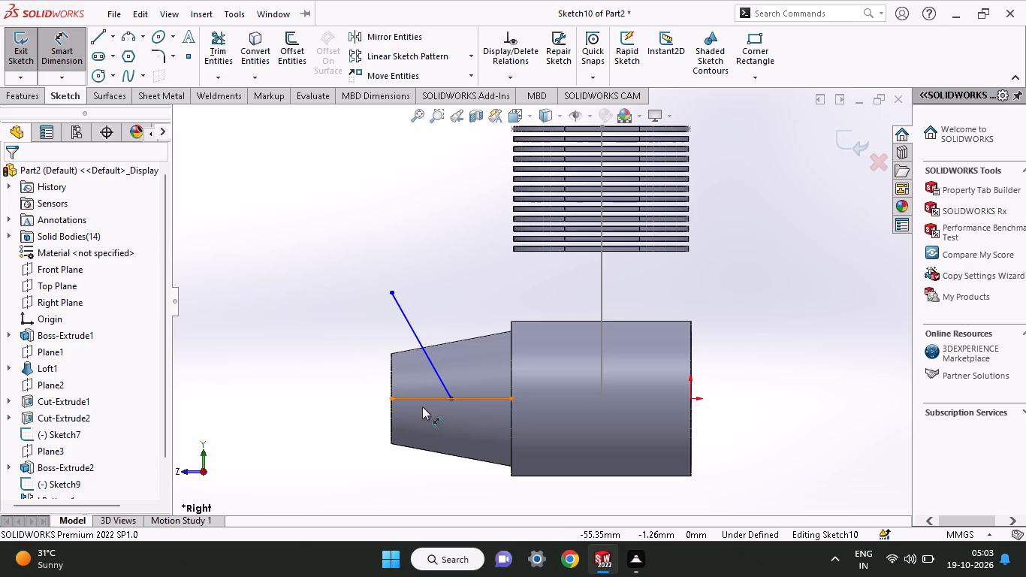
click(424, 402)
click(435, 376)
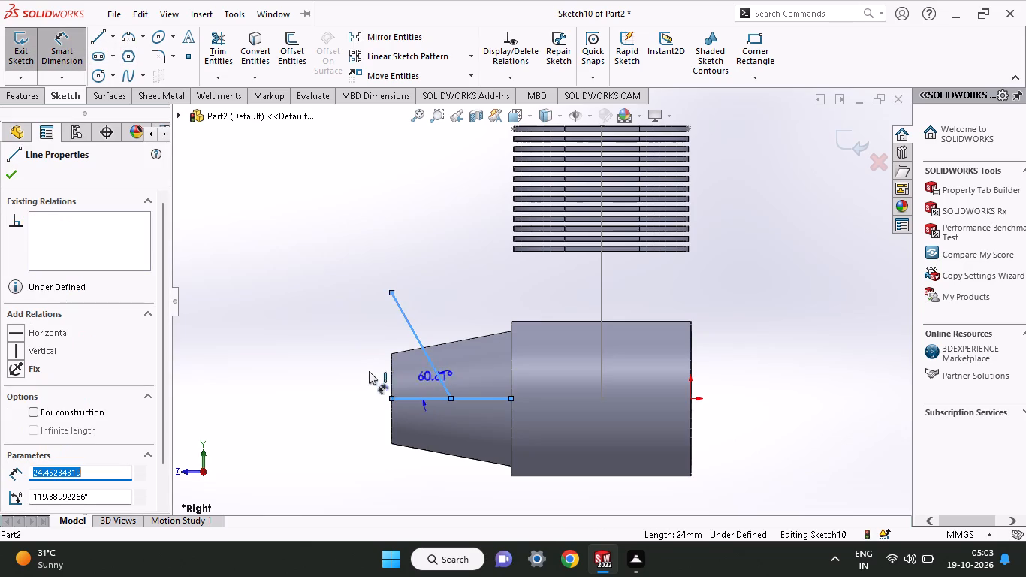
click(279, 337)
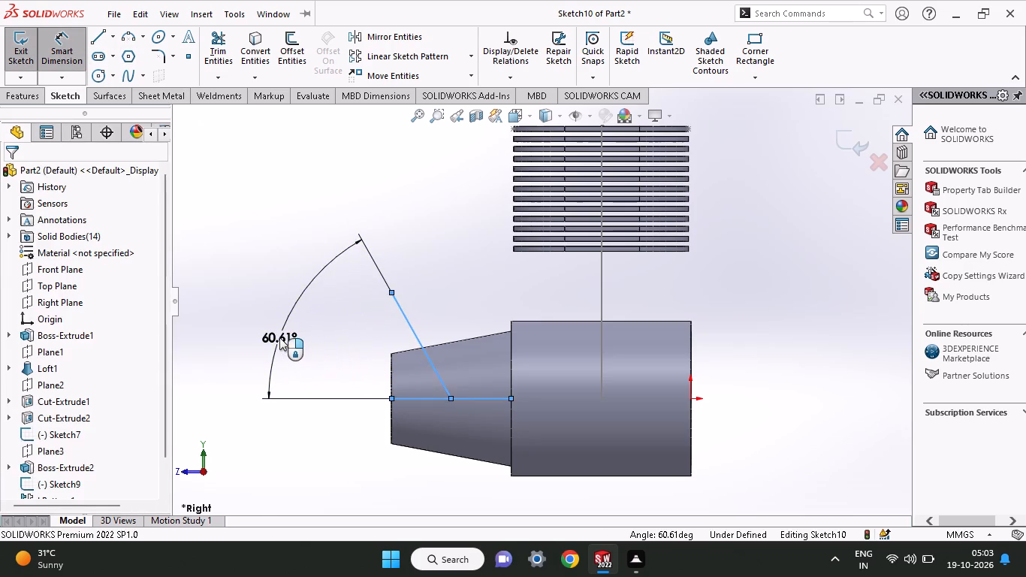
text(54)
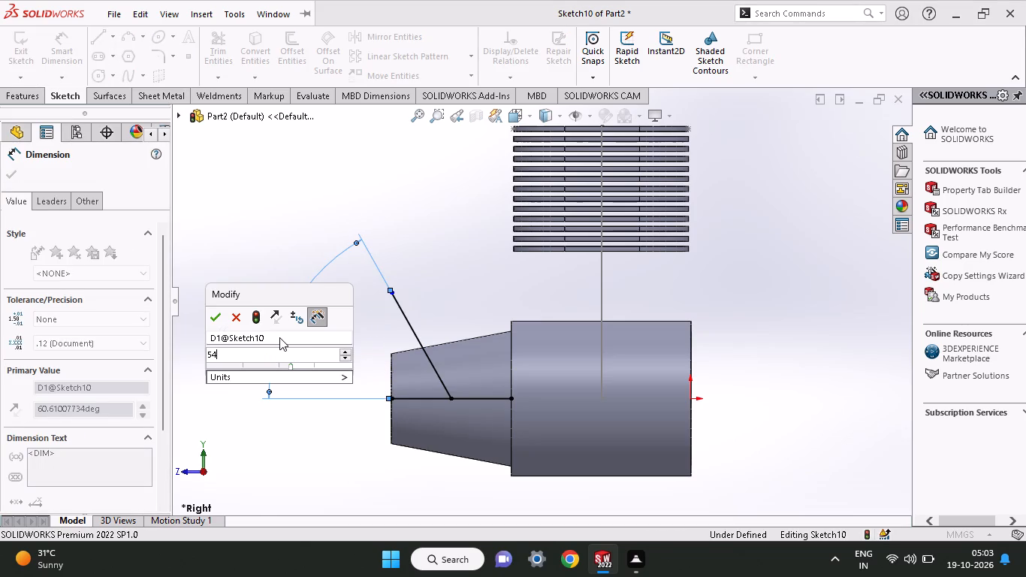
key(Return)
click(279, 337)
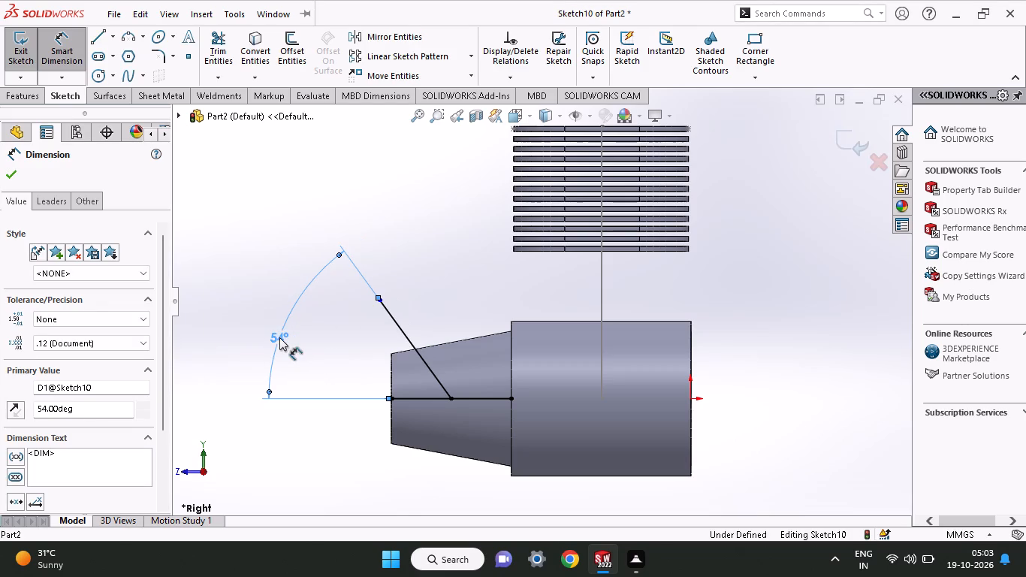
double_click(279, 337)
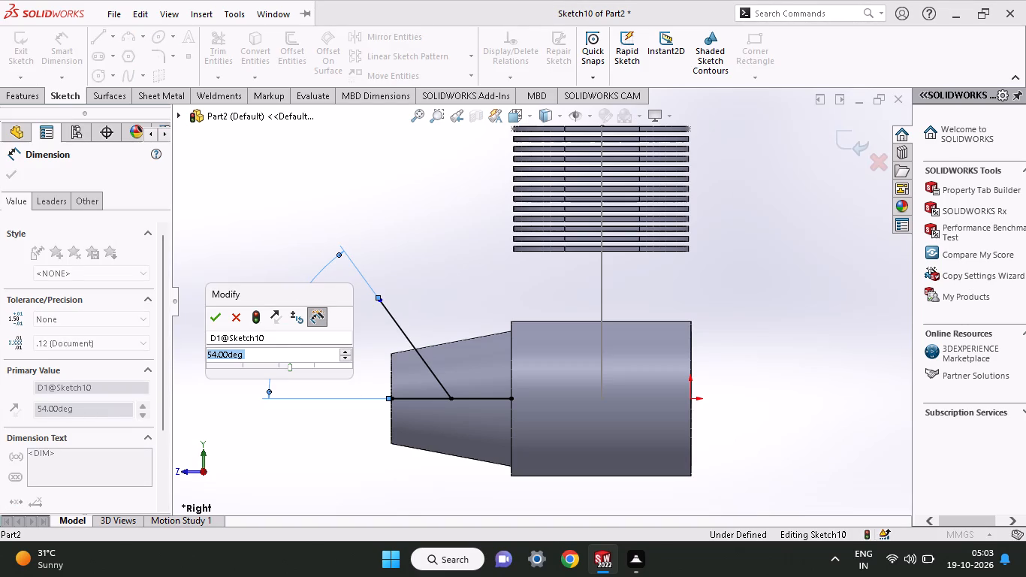
text(64)
key(Return)
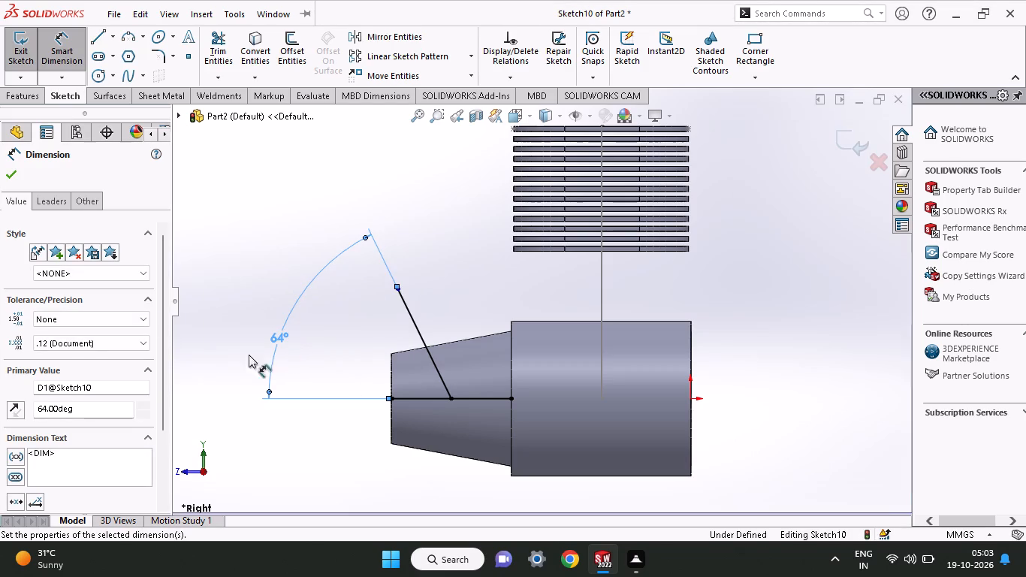
click(14, 177)
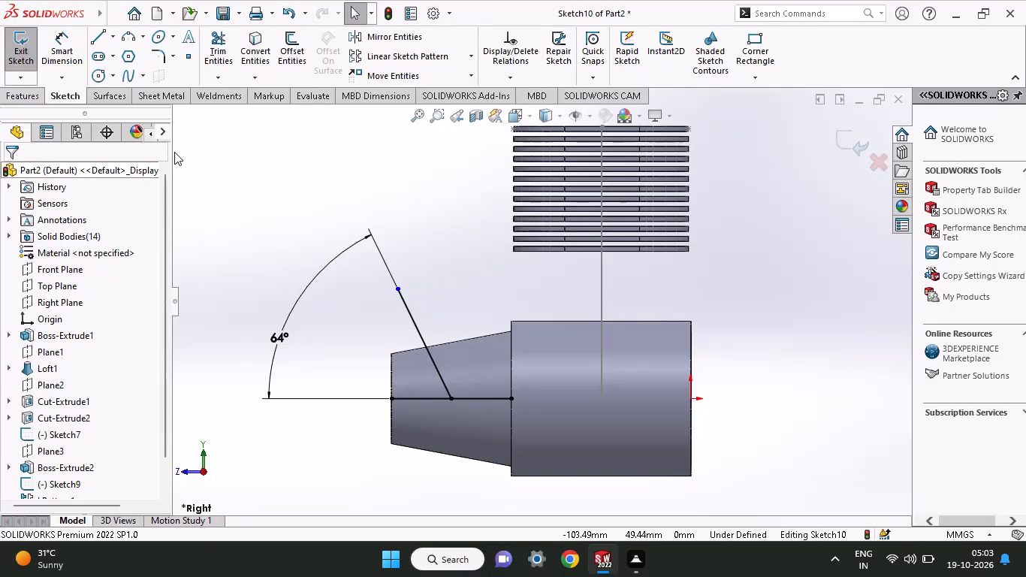
Offset the slanted line by 14.51 mm toward the large cylinder.
click(5, 97)
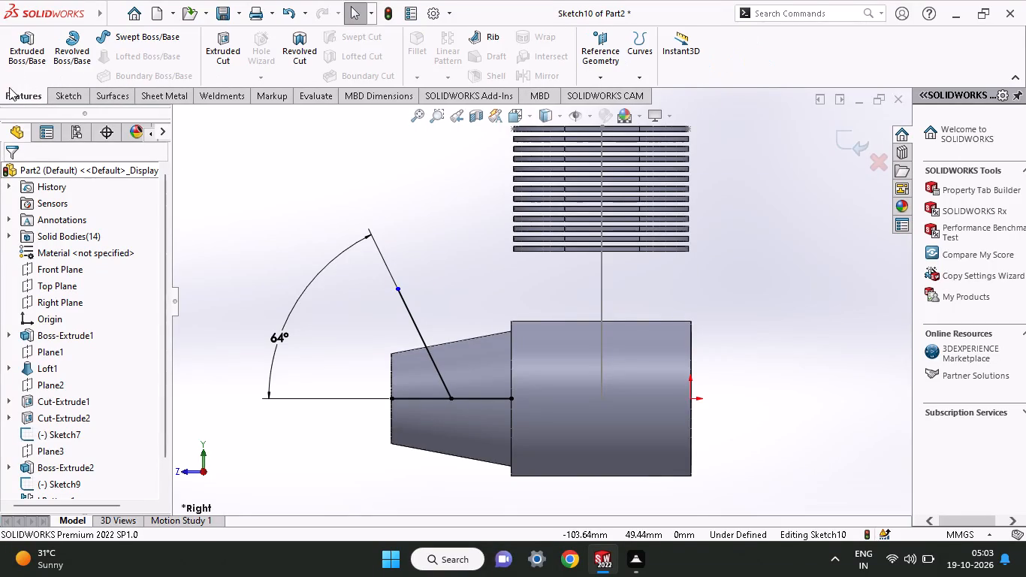
click(77, 98)
click(303, 55)
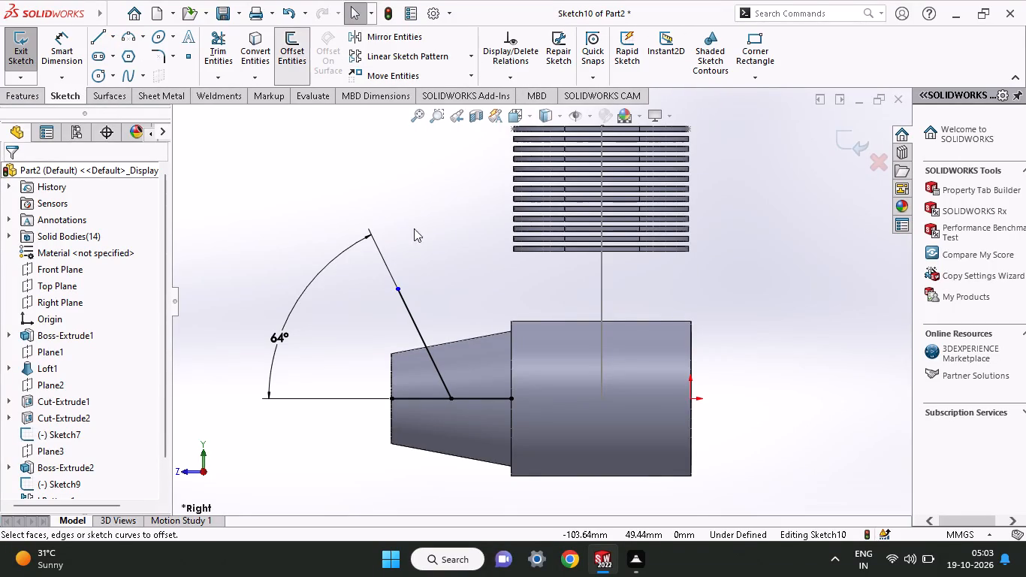
click(411, 312)
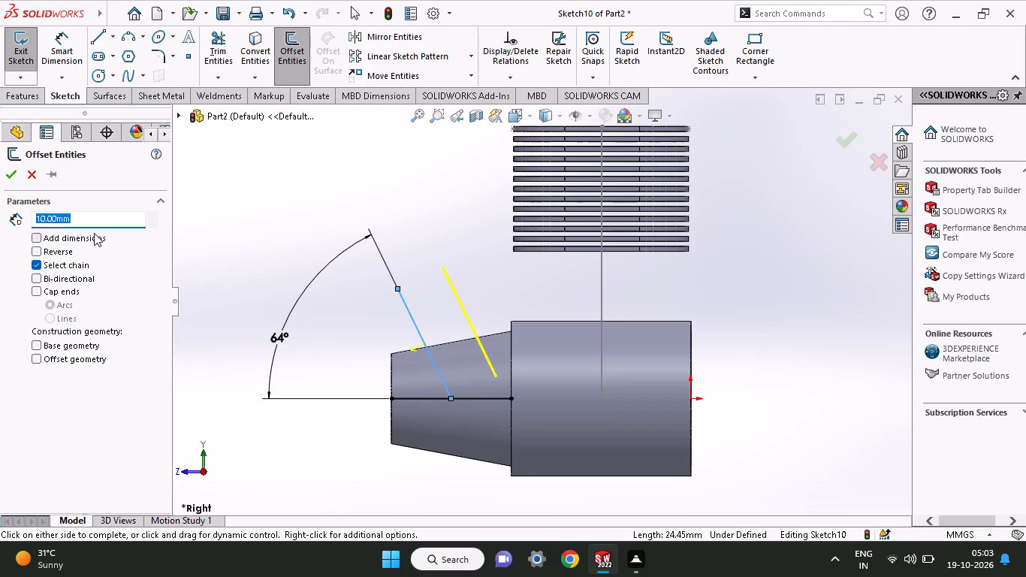
text(14.51)
key(Return)
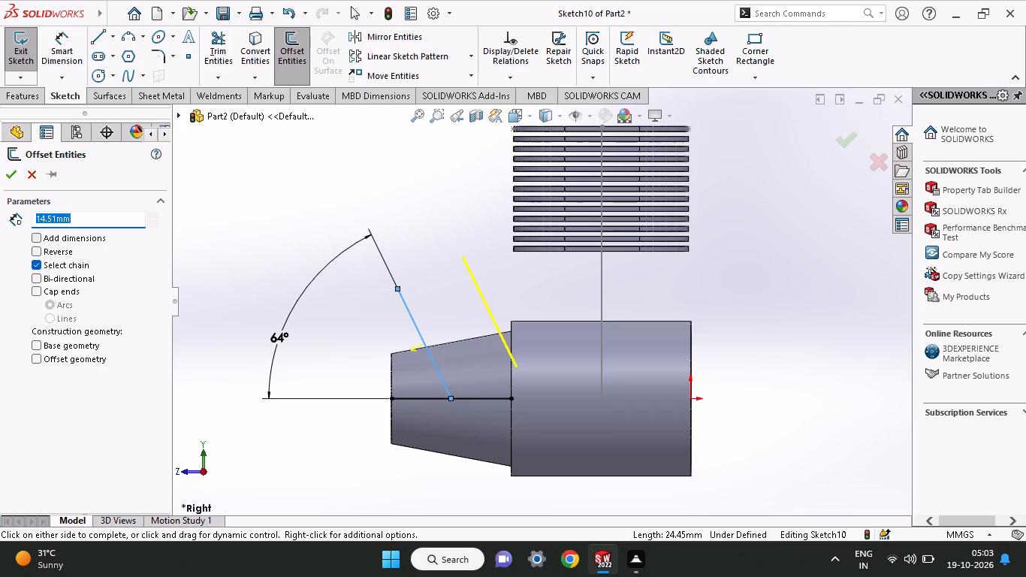
click(10, 176)
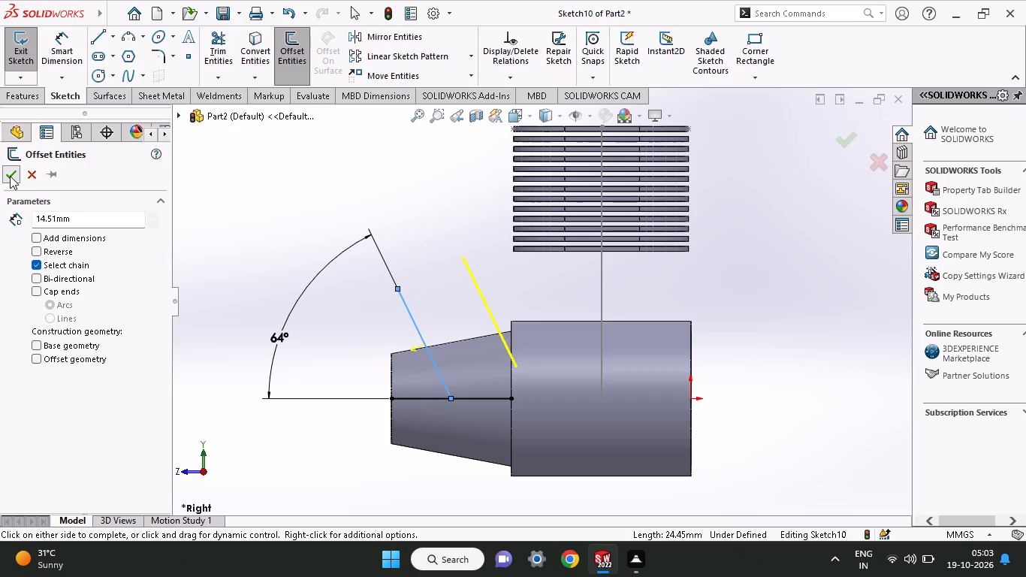
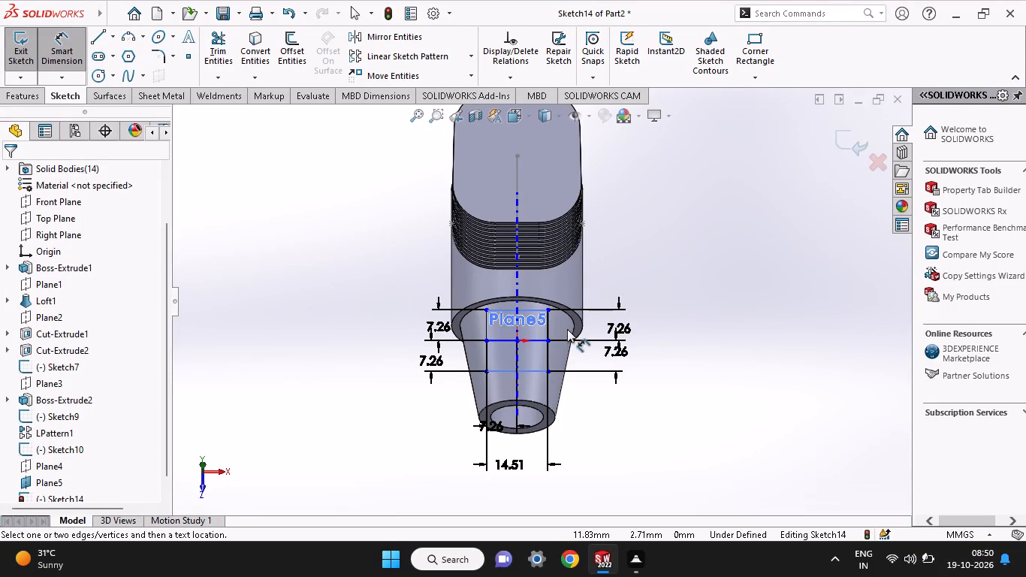
Draw two lines about 14.5 mm long on Plane5, parallel to the middle line, joining the lower and the upper pairs of dimensioned corner points.
ctrl+scroll(512, 355, down, 3)
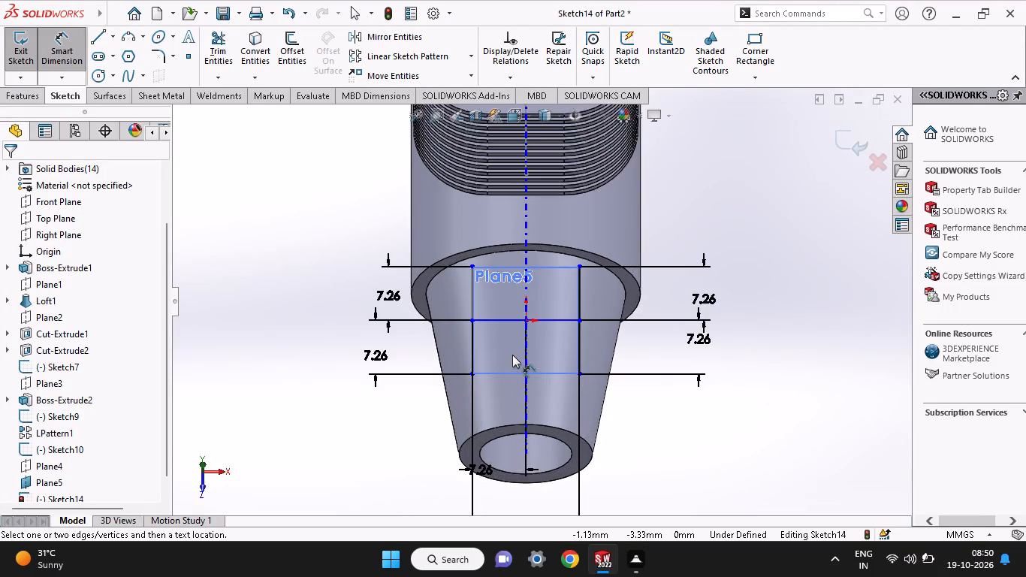
ctrl+scroll(512, 355, down, 2)
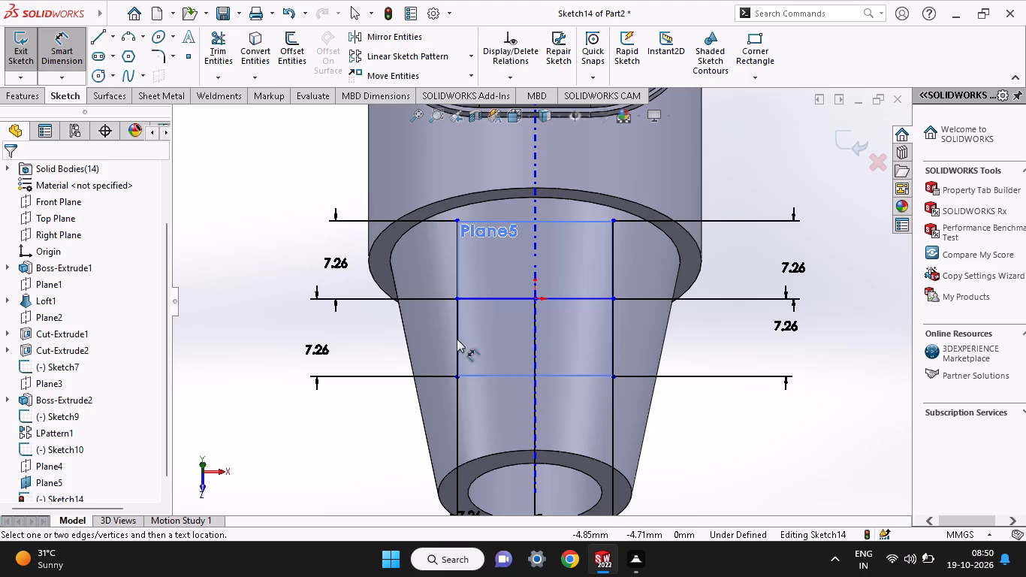
click(90, 37)
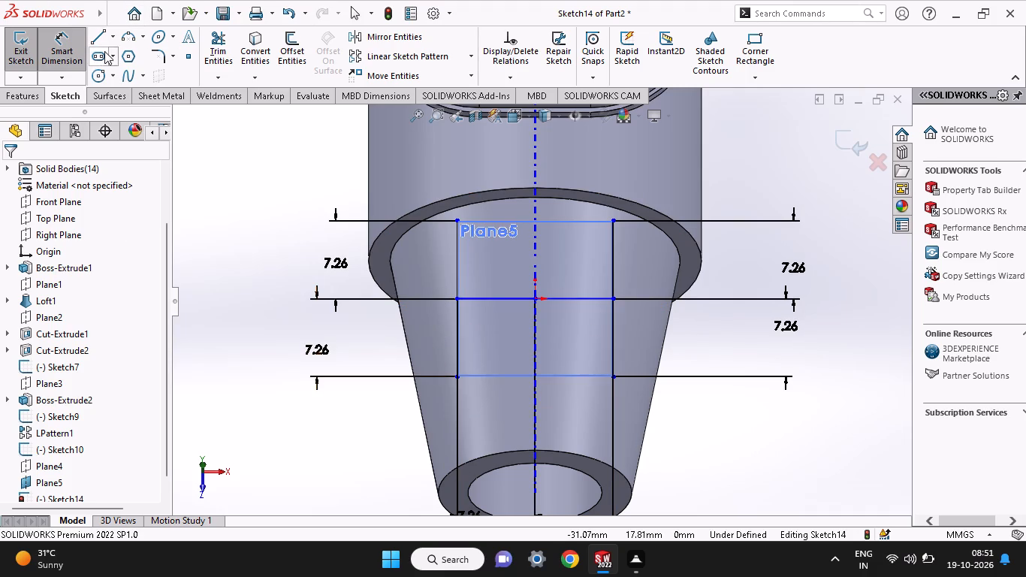
click(92, 41)
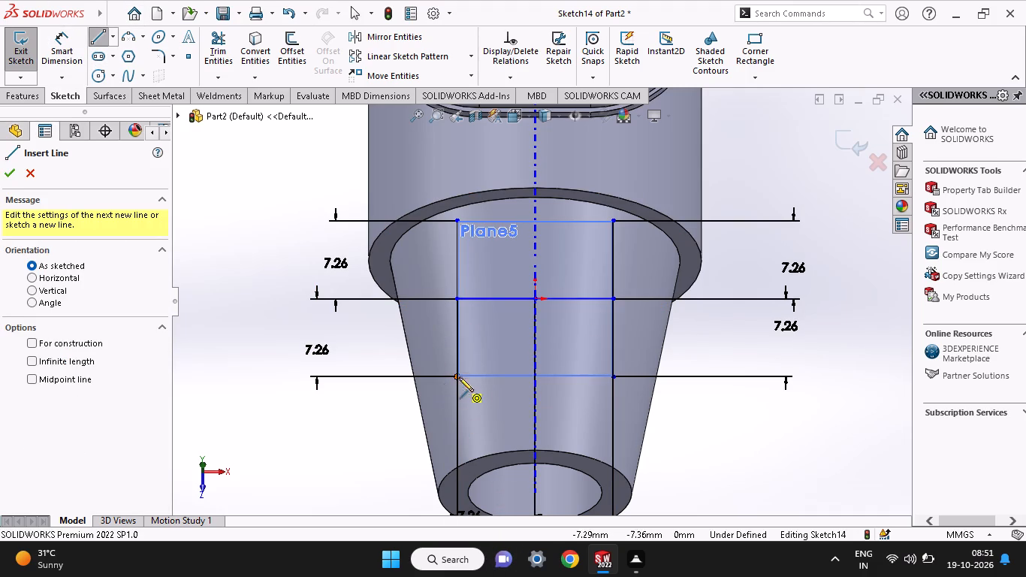
click(459, 374)
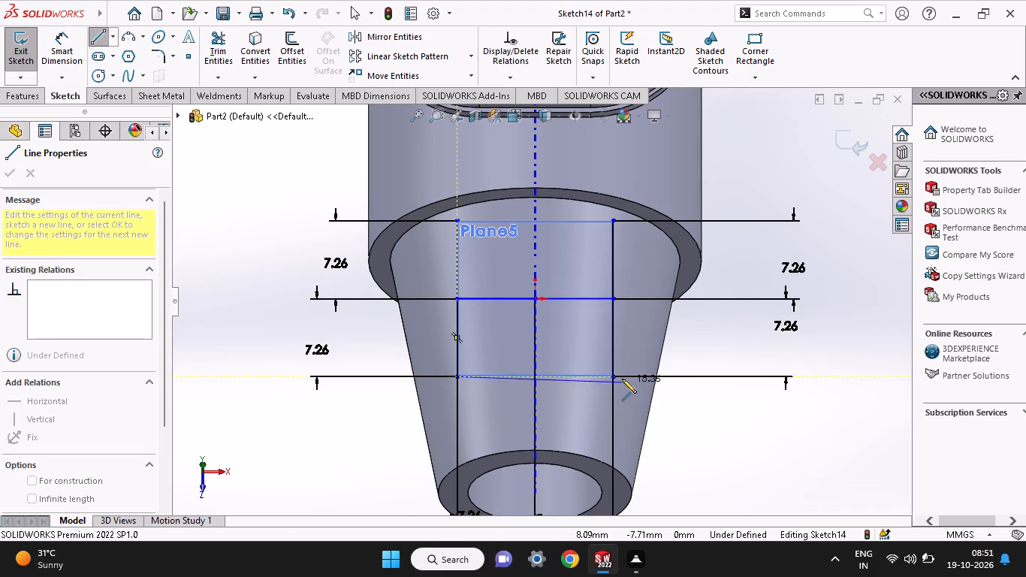
click(617, 376)
right_click(288, 420)
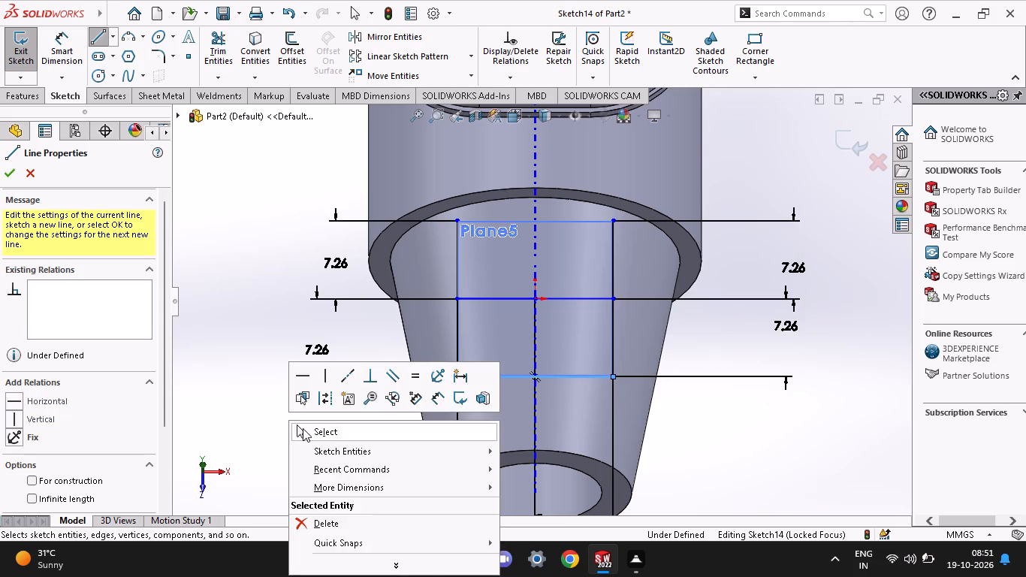
click(303, 428)
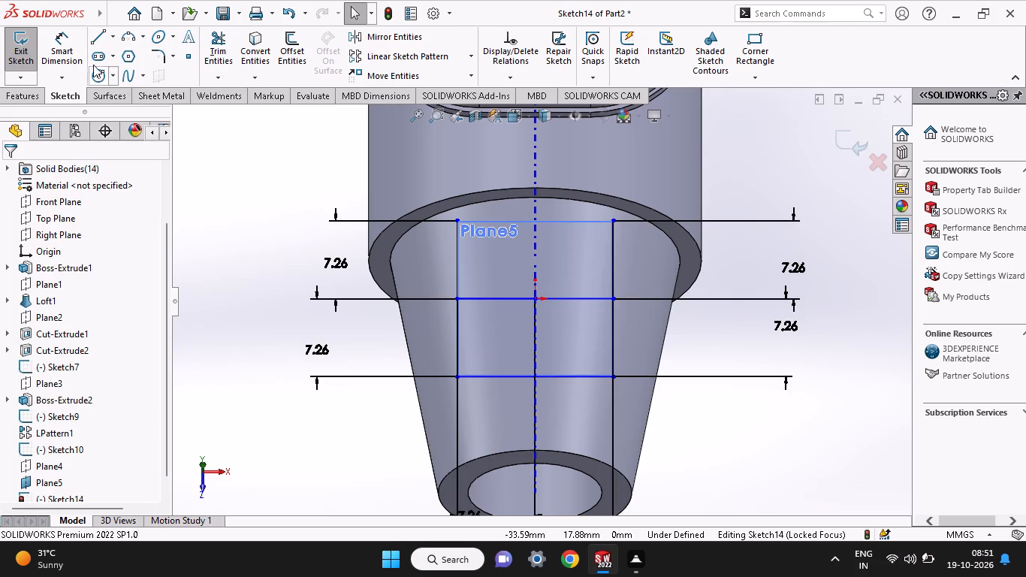
click(95, 33)
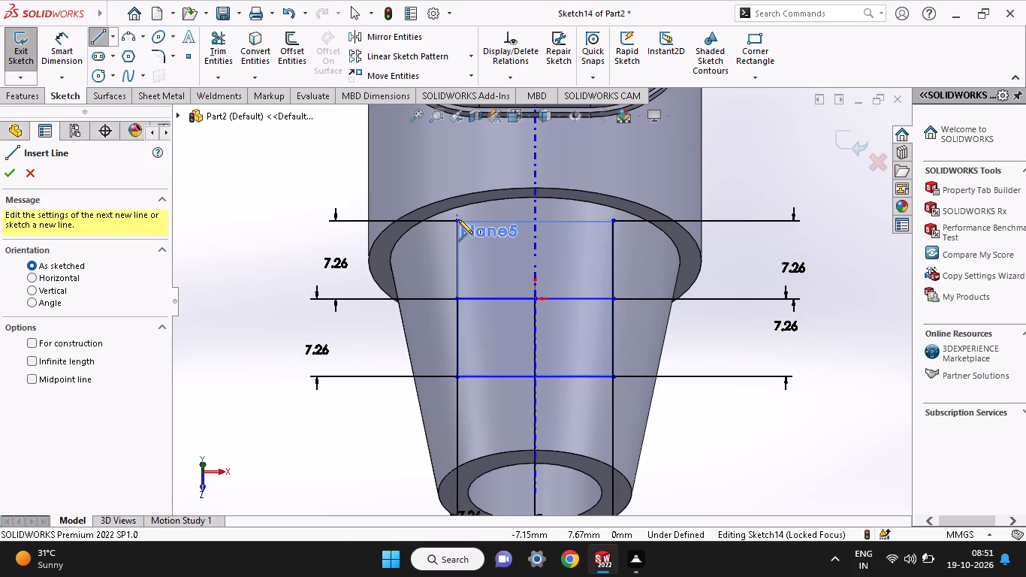
click(458, 219)
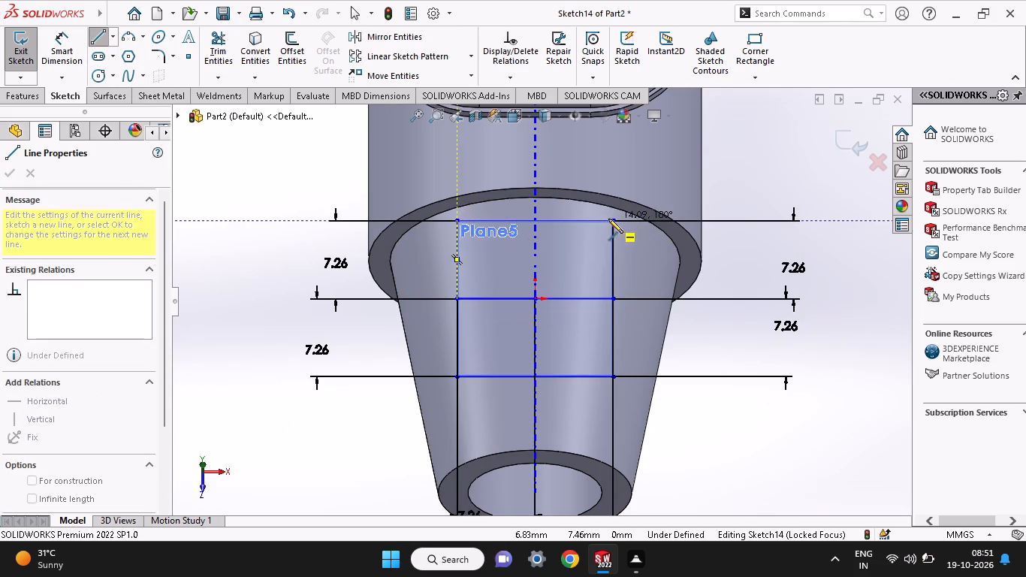
click(612, 219)
right_click(262, 229)
click(271, 239)
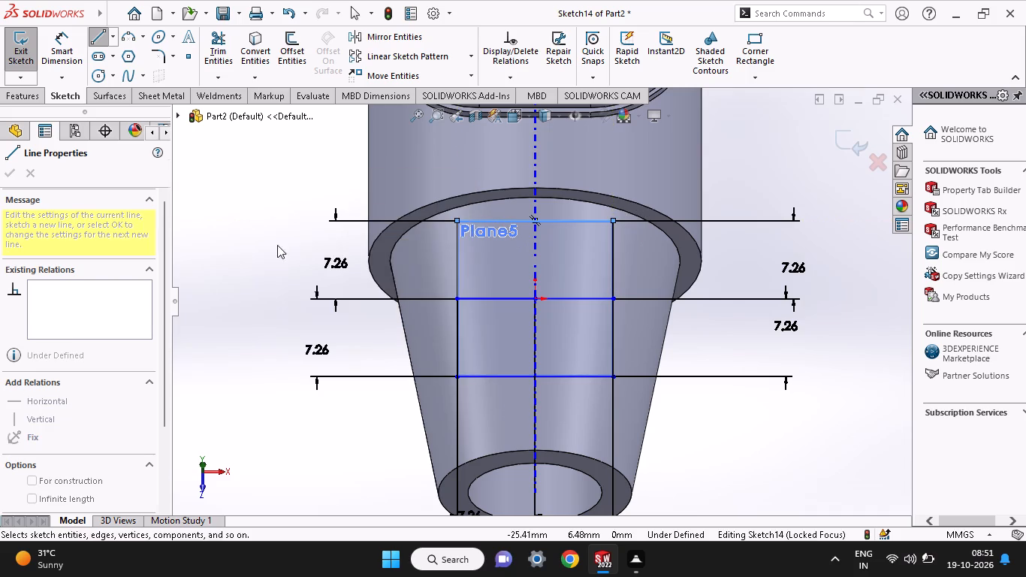
middle_drag(685, 452, 590, 415)
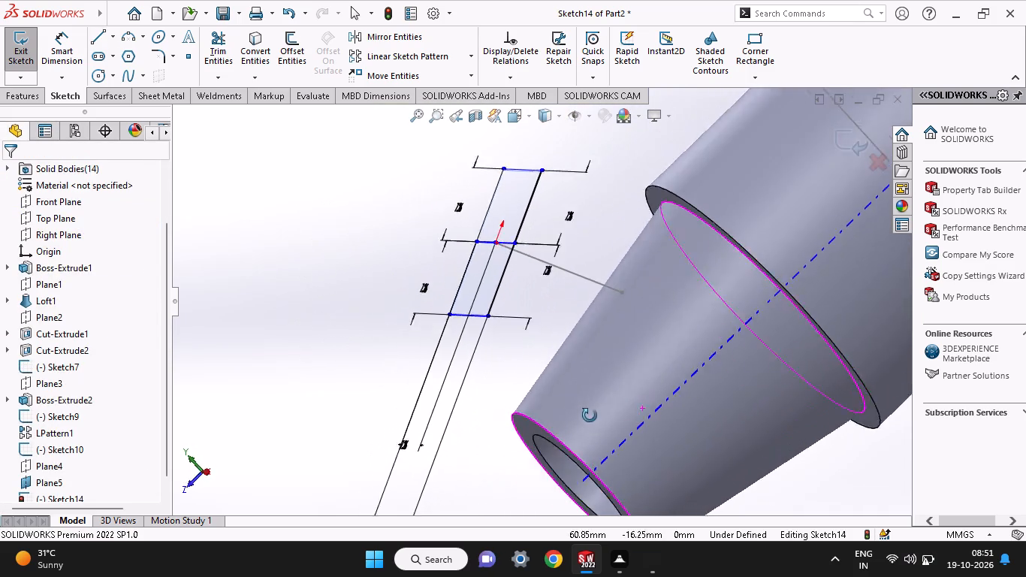
middle_drag(590, 415, 632, 457)
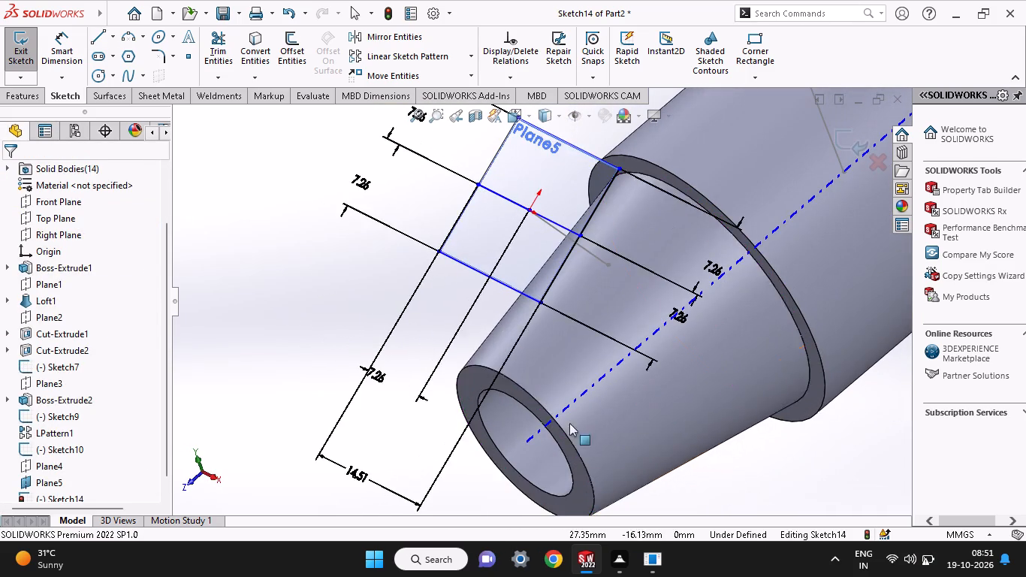
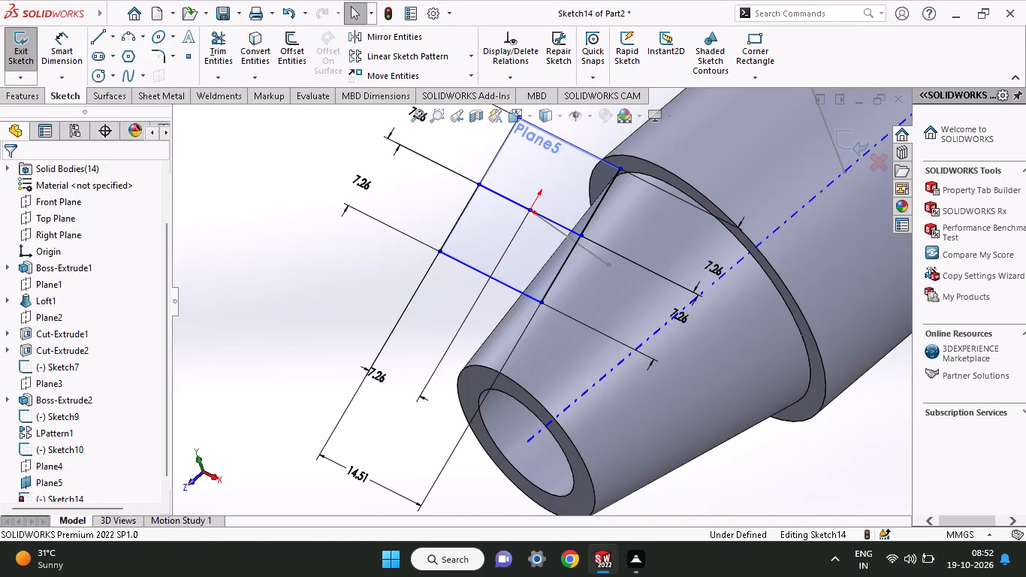
Extrude both closed regions of the Plane5 sketch in the reversed direction, up to the outer surface of the lofted taper.
click(11, 95)
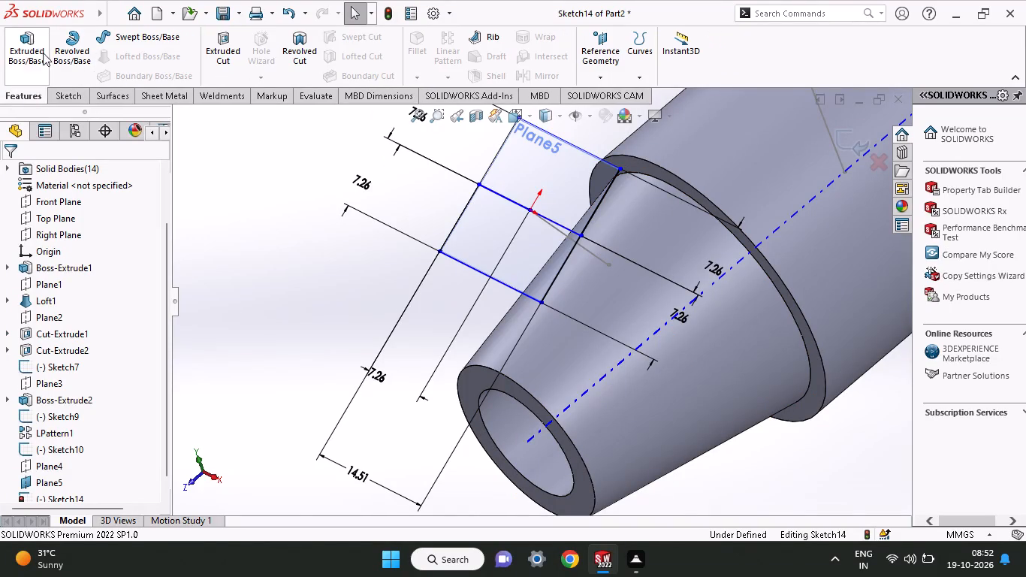
click(32, 53)
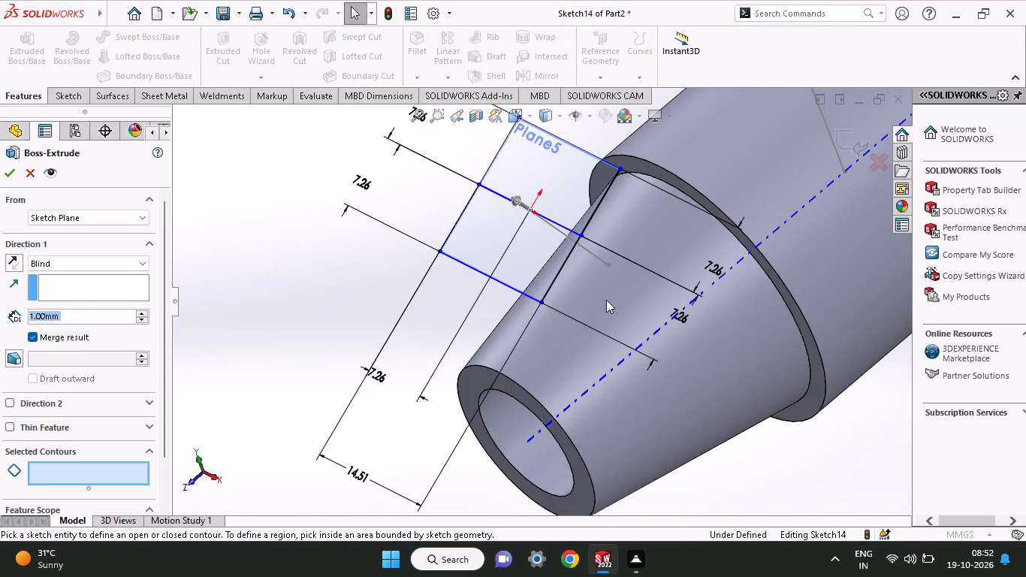
click(543, 264)
click(572, 190)
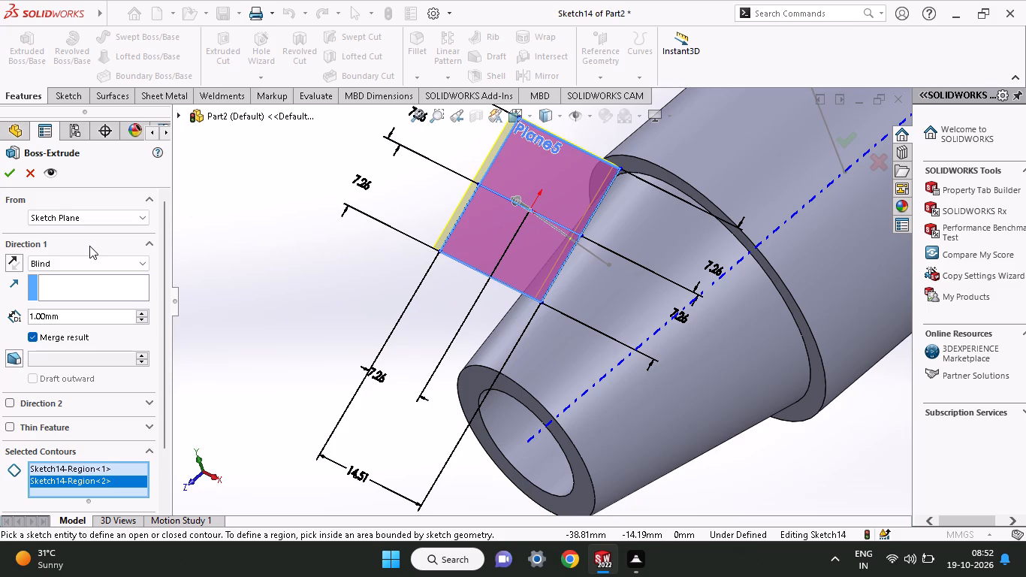
click(7, 265)
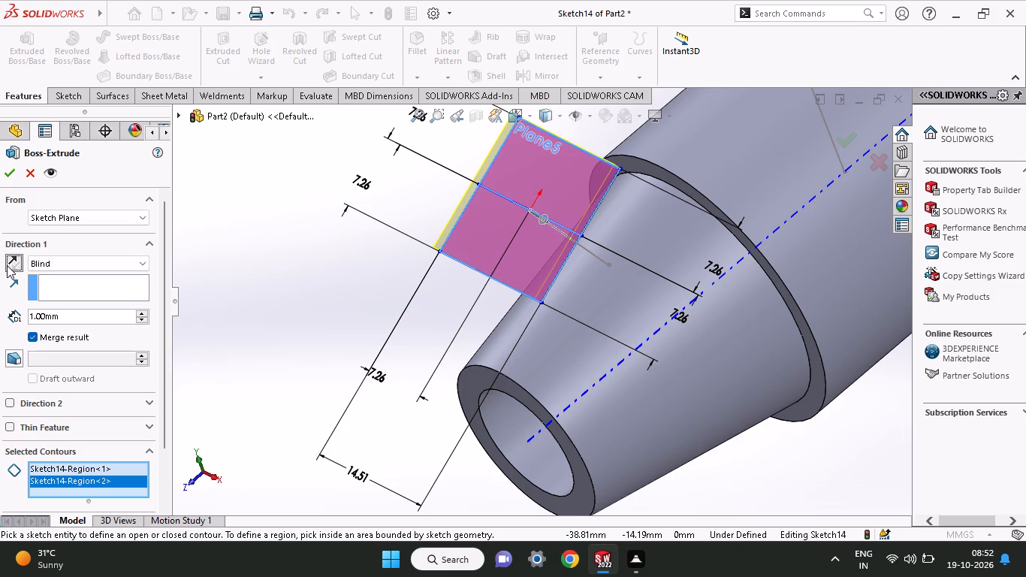
click(66, 259)
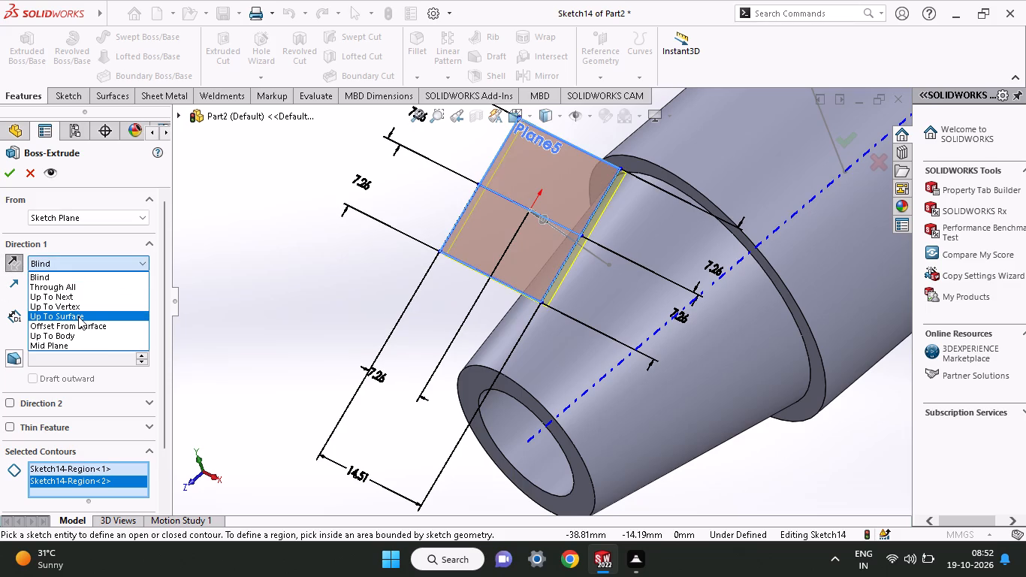
click(78, 316)
click(566, 336)
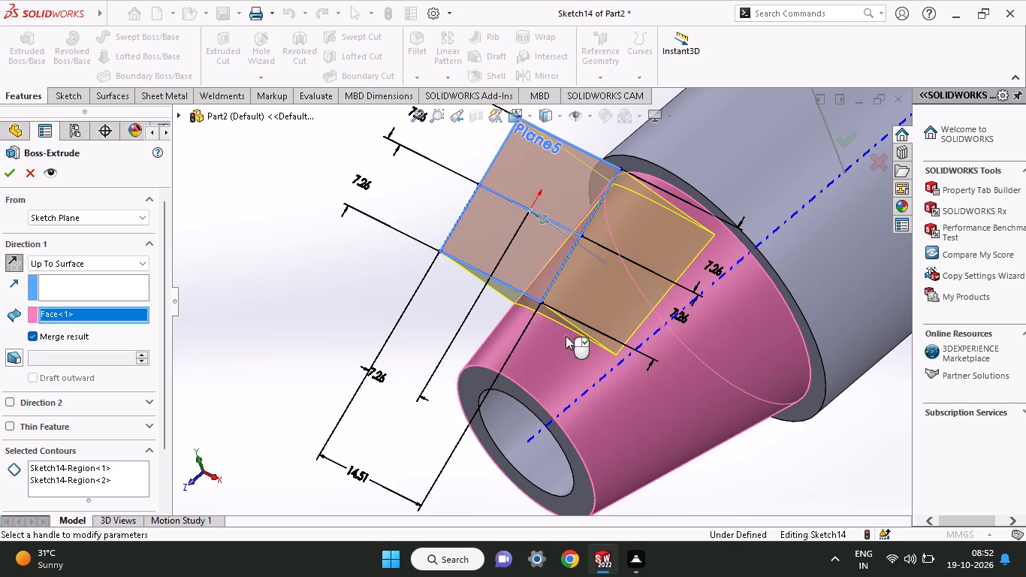
click(17, 177)
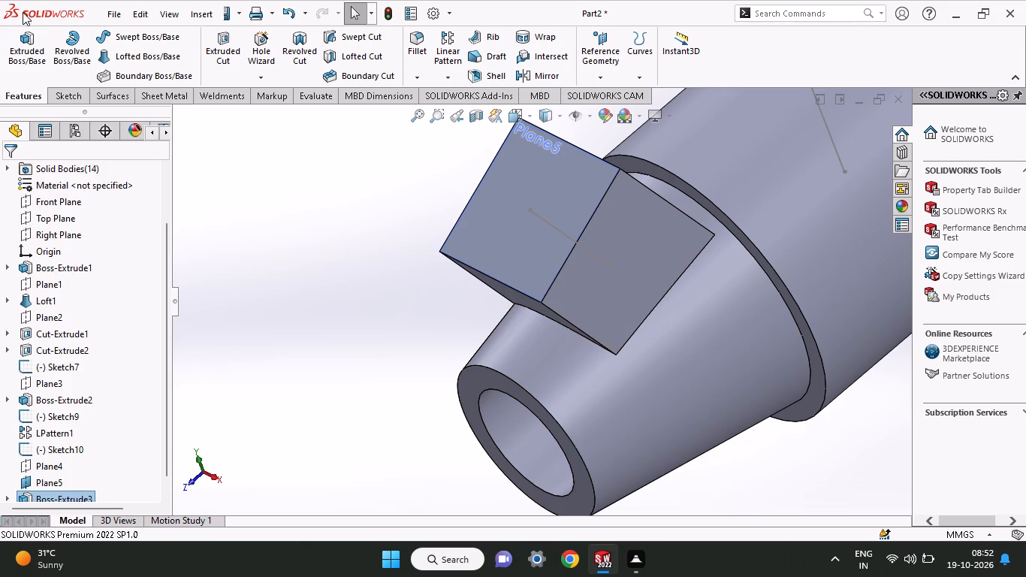
Fillet the four long corner edges of the new rectangular boss with a 3 mm radius.
click(423, 53)
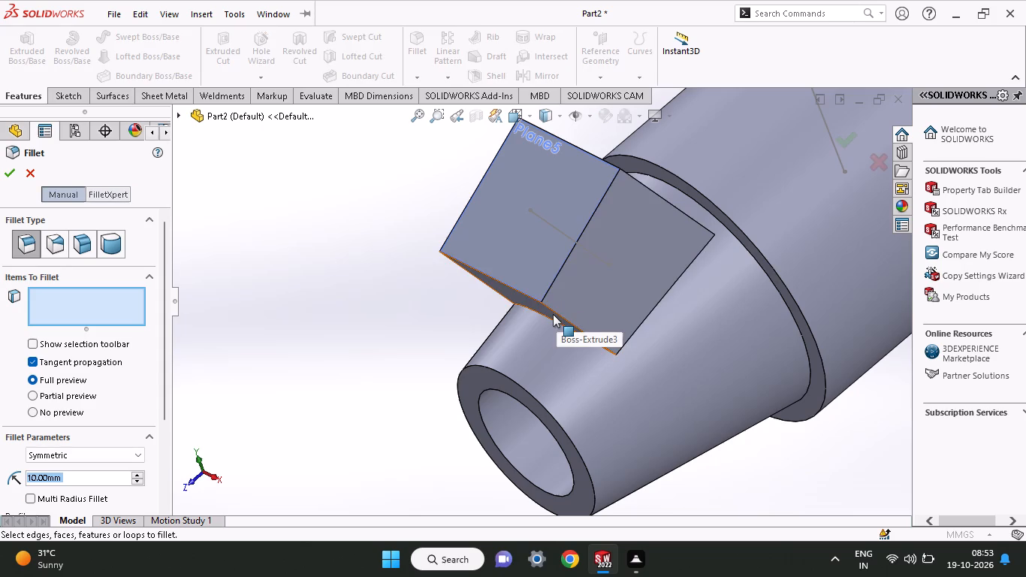
click(554, 314)
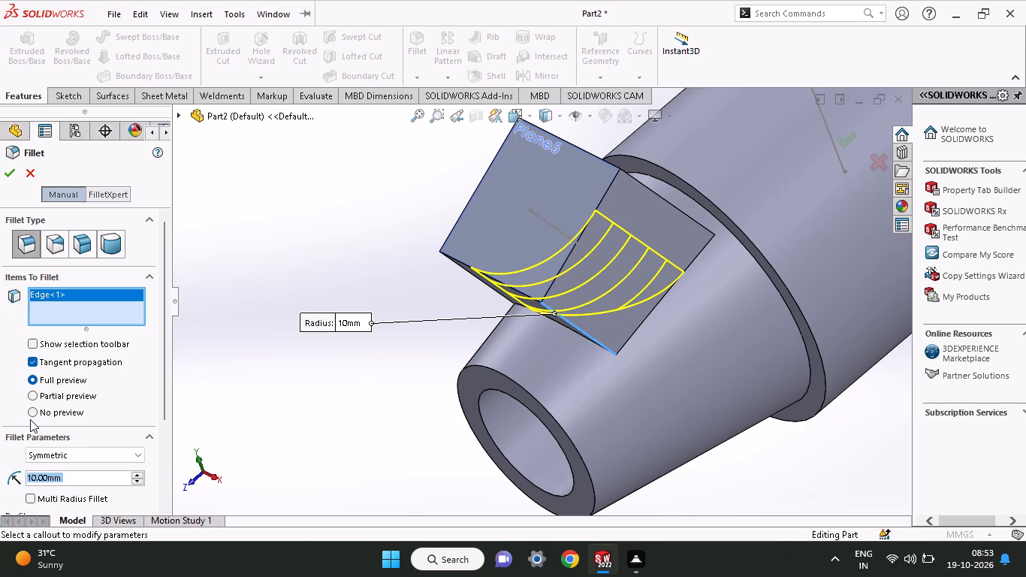
key(3)
key(Return)
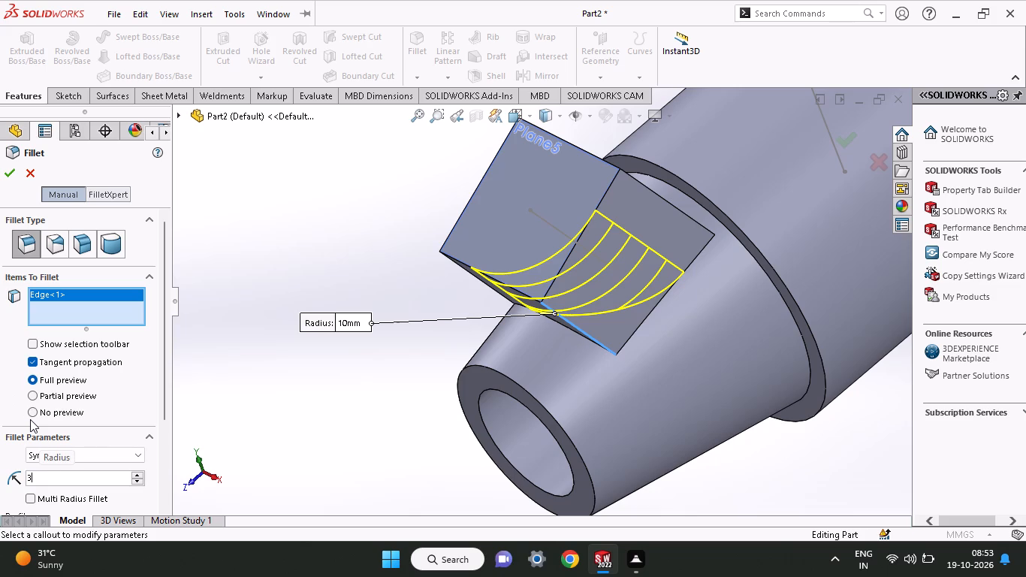
middle_drag(203, 328, 344, 334)
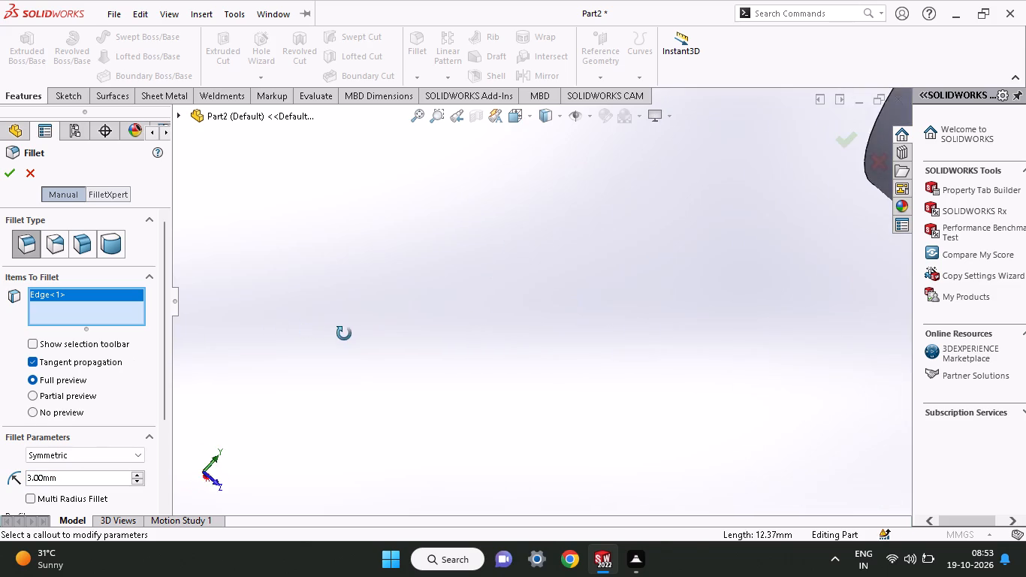
middle_drag(344, 334, 200, 320)
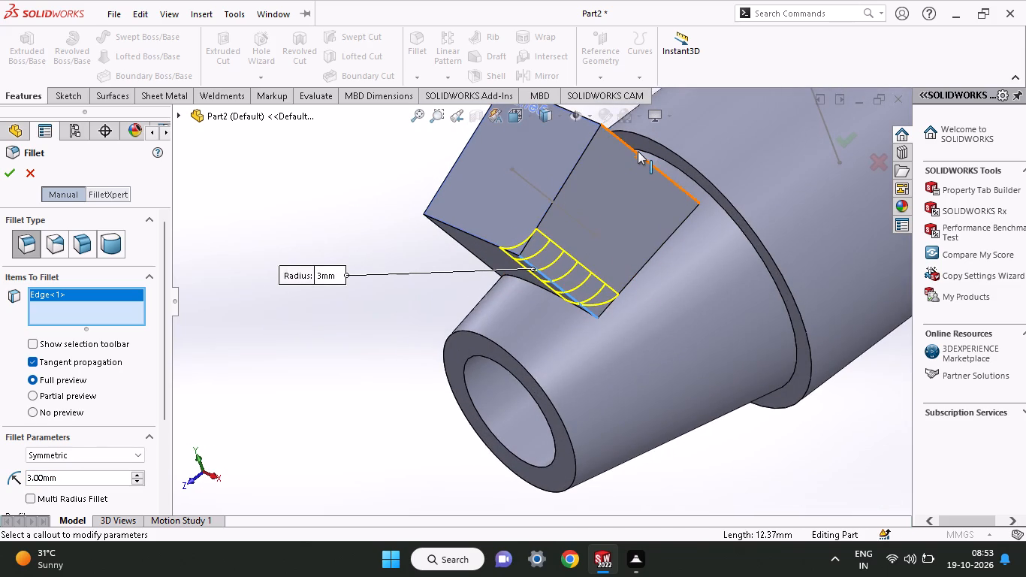
click(638, 151)
middle_drag(641, 159, 704, 228)
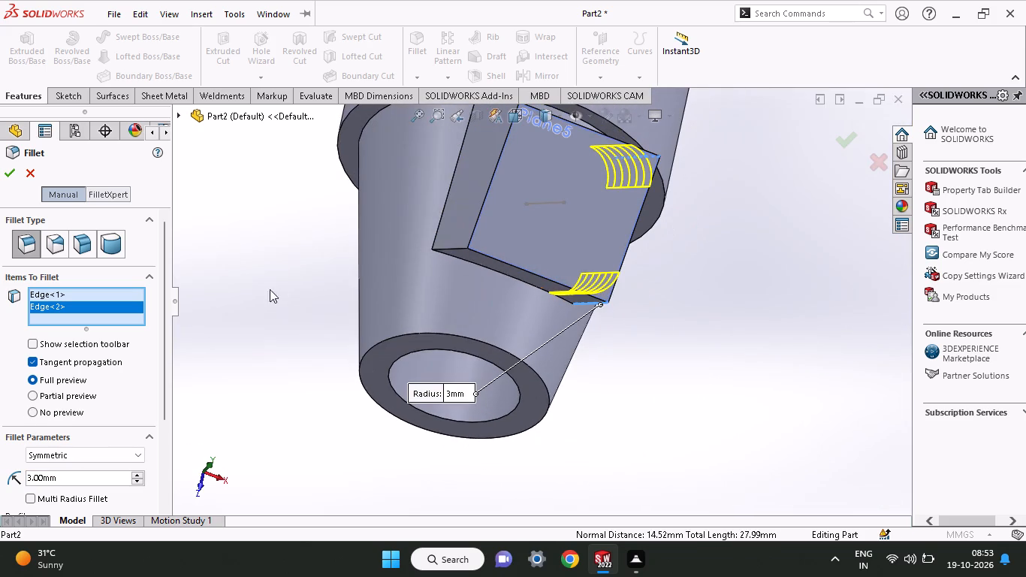
click(450, 250)
middle_drag(510, 208, 515, 273)
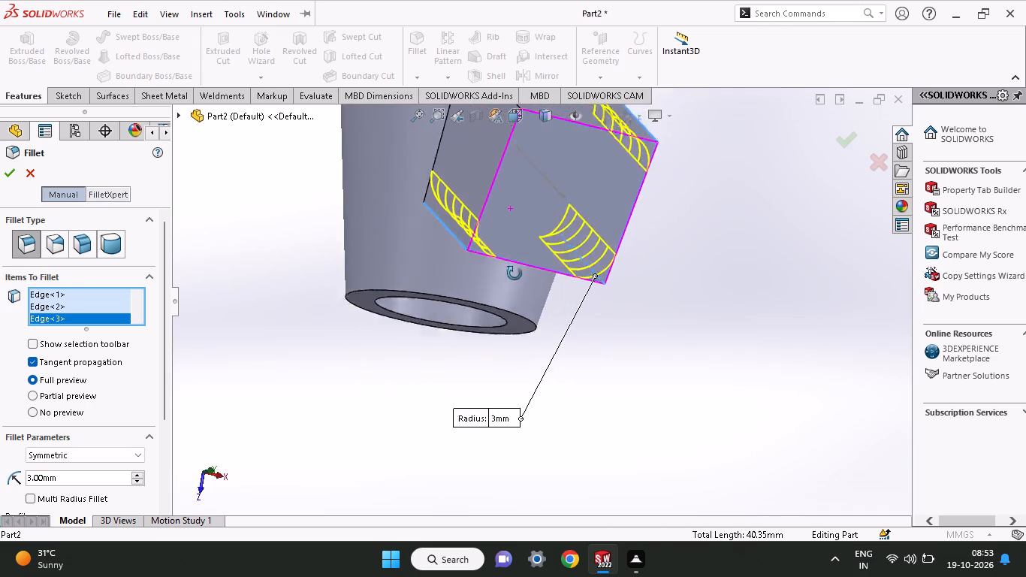
middle_drag(515, 273, 515, 292)
click(587, 176)
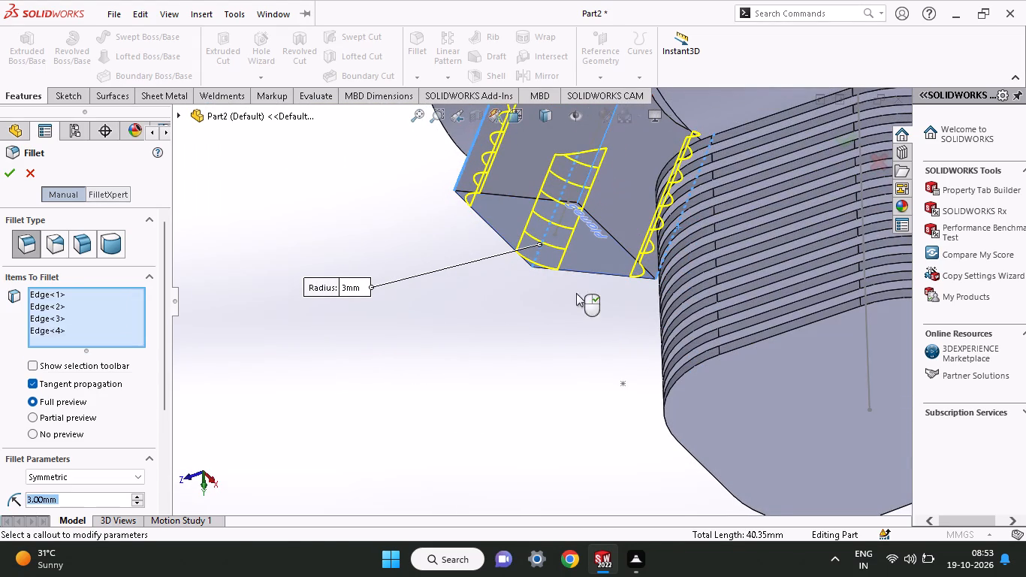
middle_drag(584, 347, 678, 270)
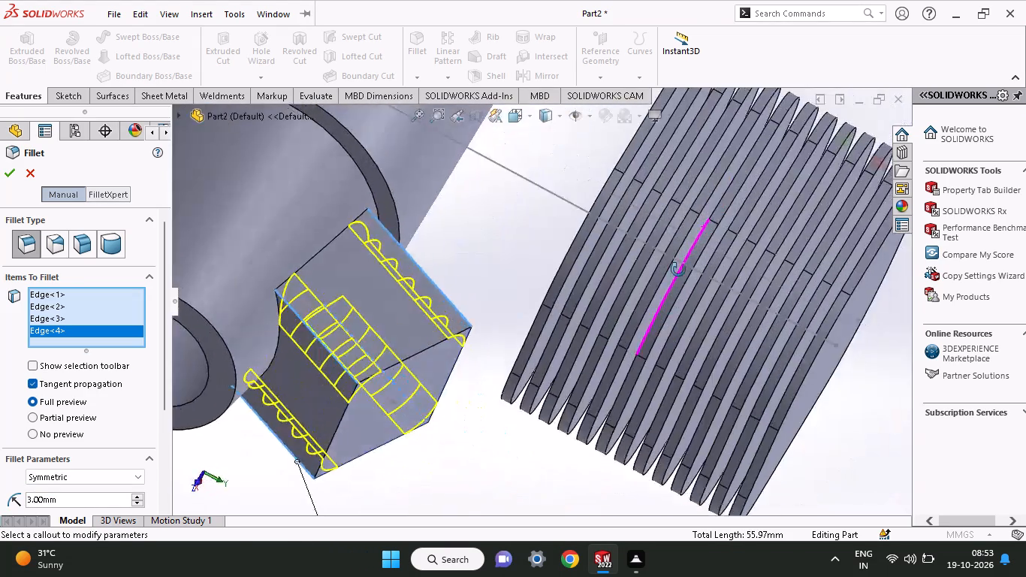
middle_drag(678, 270, 632, 147)
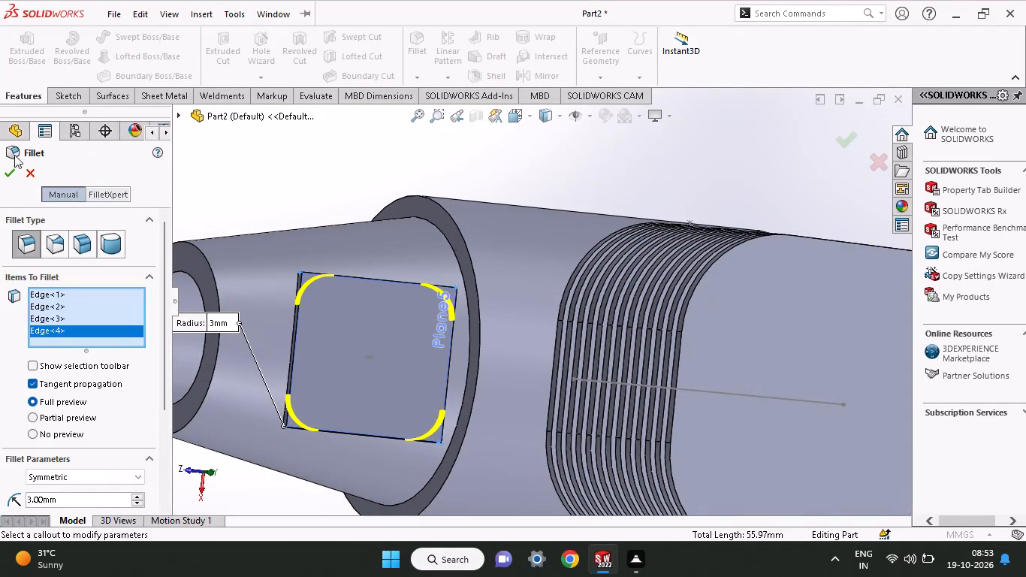
click(7, 171)
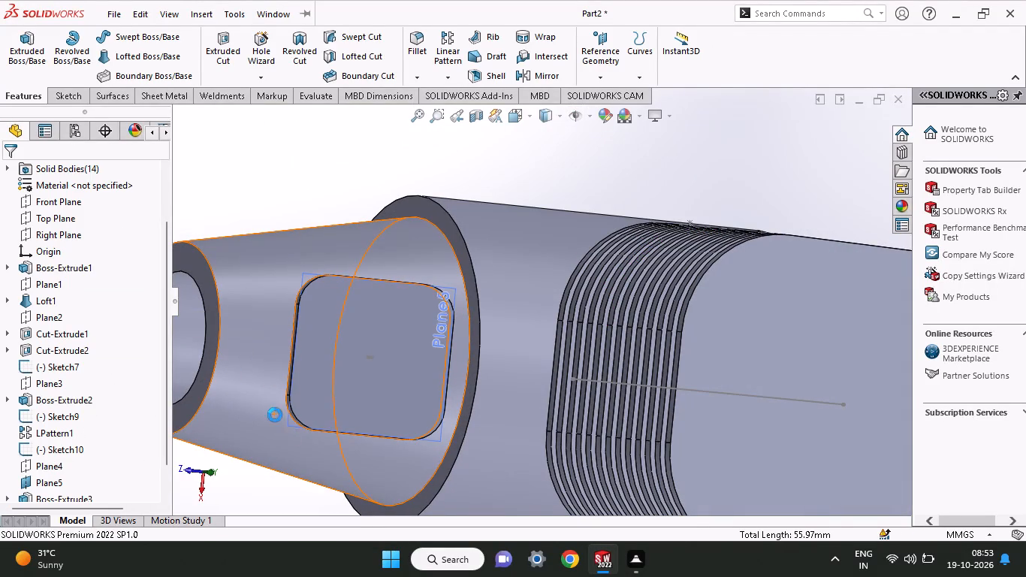
Start a sketch on the boss's rounded end face and draw a circle about 10.6 mm in diameter centred on it.
middle_drag(373, 424, 384, 288)
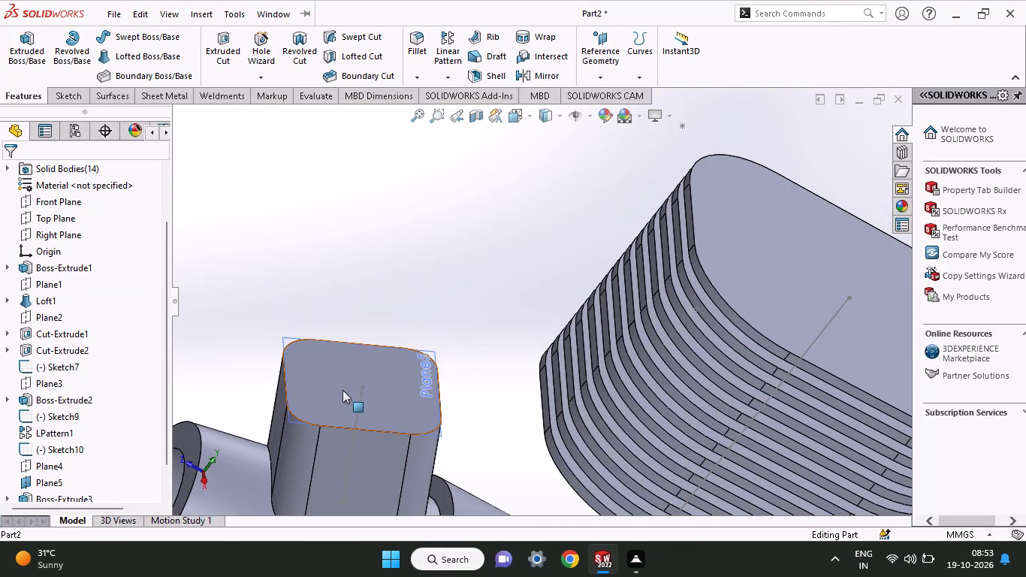
click(343, 390)
click(406, 353)
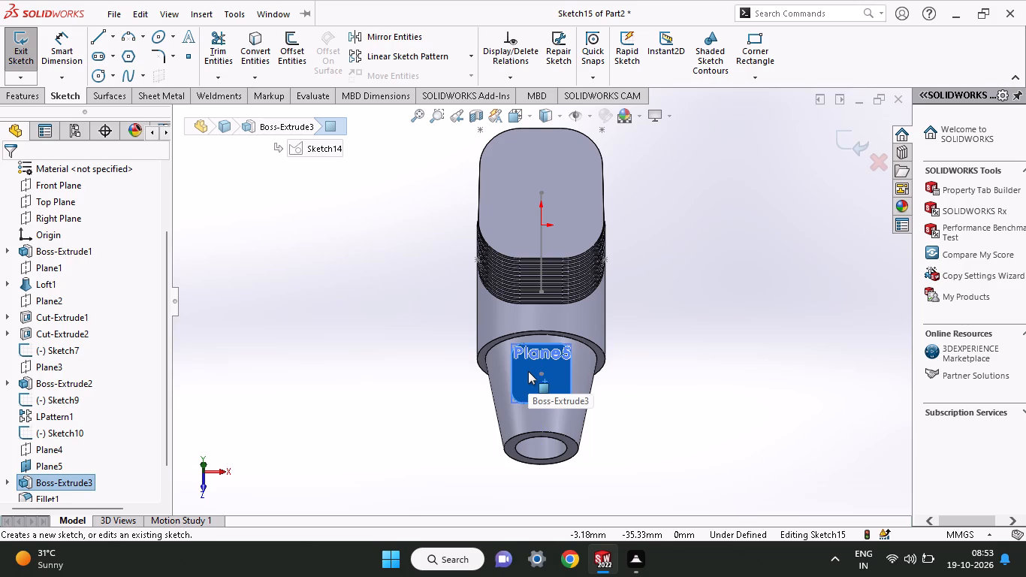
ctrl+scroll(528, 371, down, 2)
ctrl+scroll(596, 358, down, 4)
scroll(596, 358, up, 1)
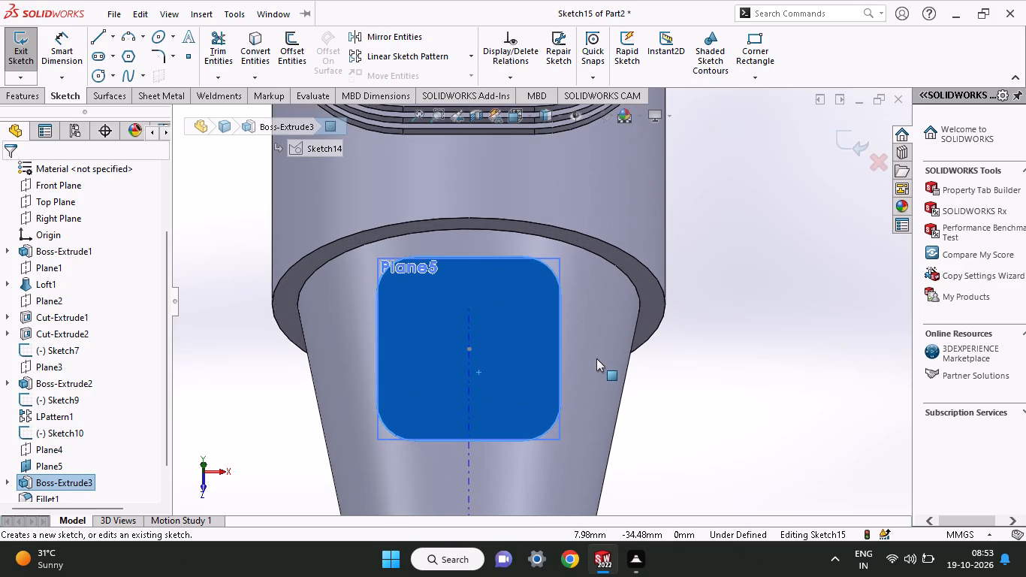
click(101, 77)
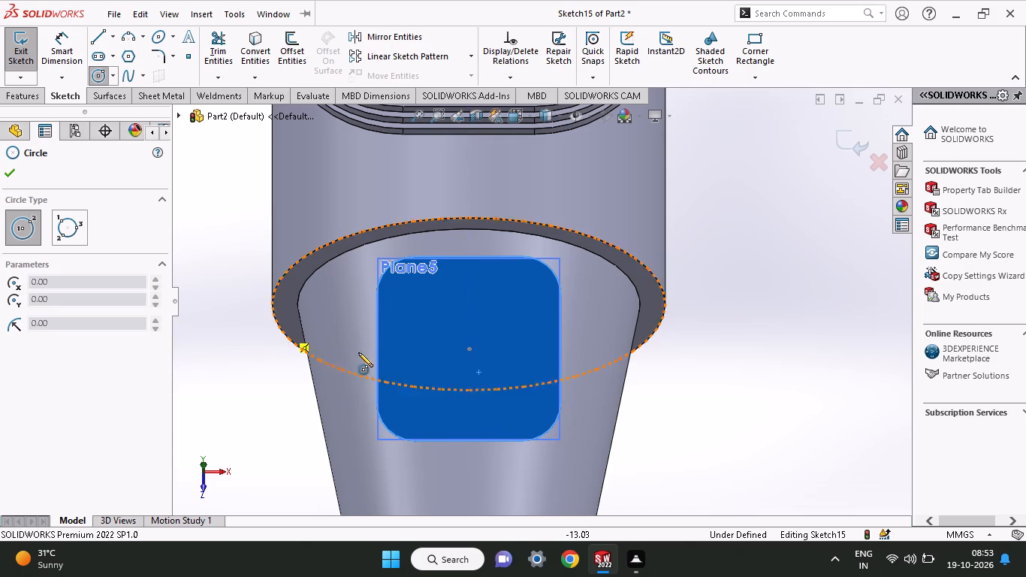
middle_drag(499, 385, 479, 385)
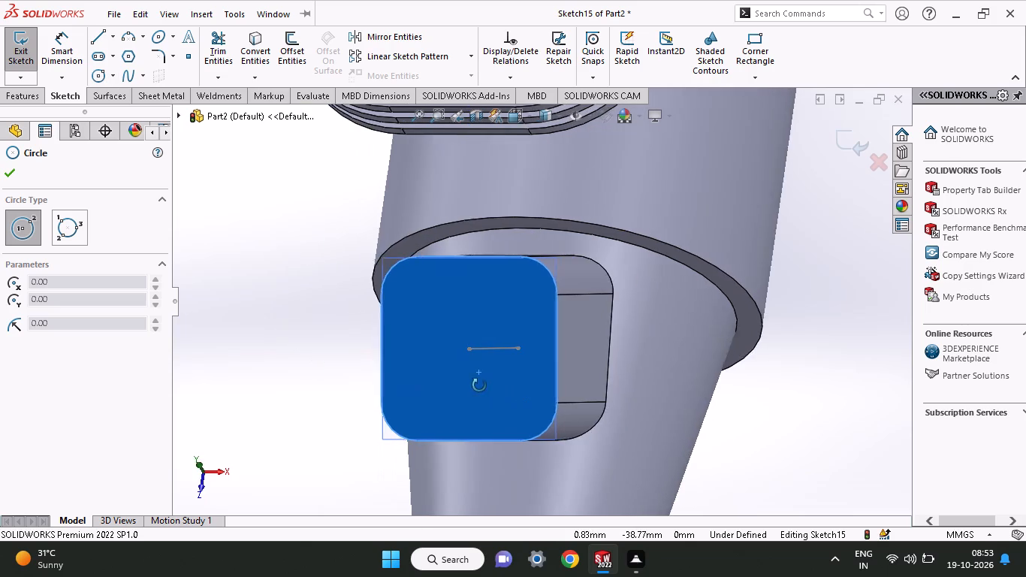
middle_drag(479, 385, 466, 388)
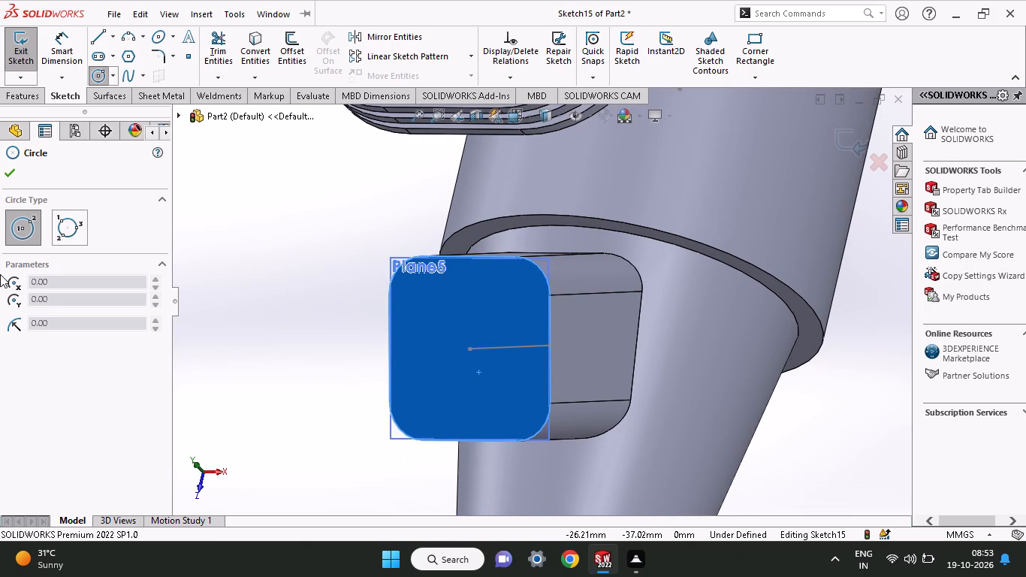
click(469, 348)
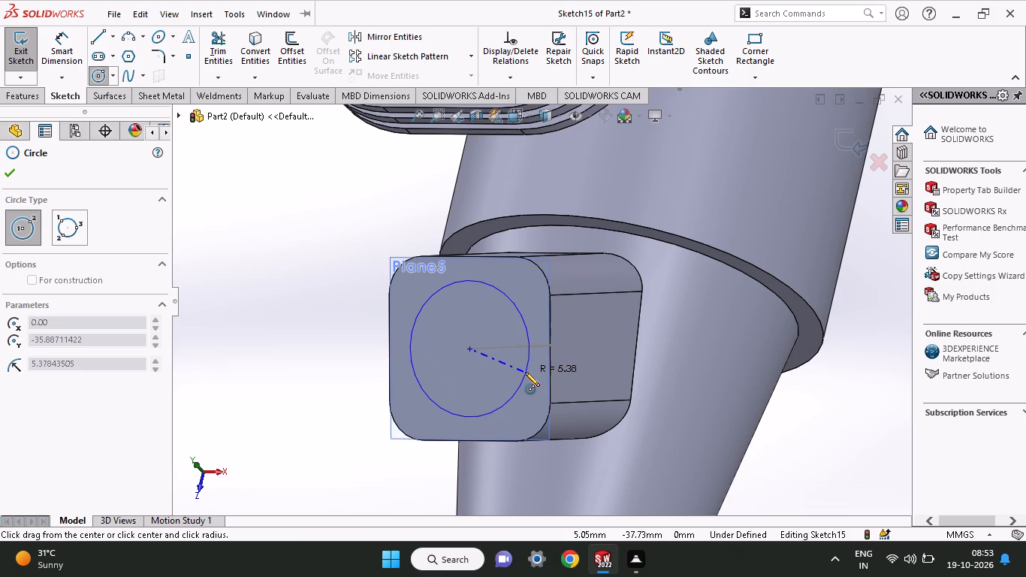
click(525, 372)
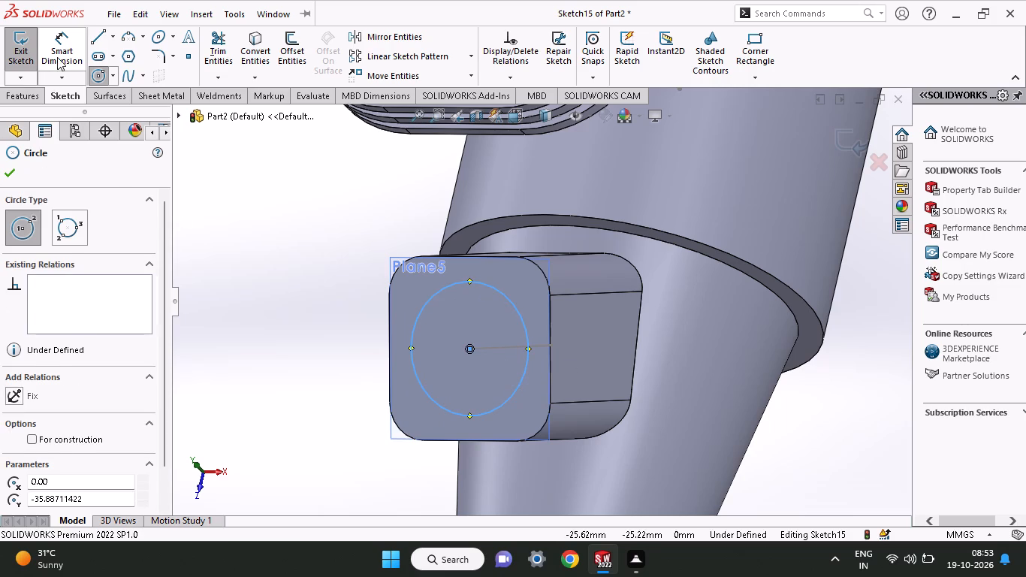
Dimension the circle's diameter at 21 mm.
click(57, 57)
click(412, 365)
click(324, 340)
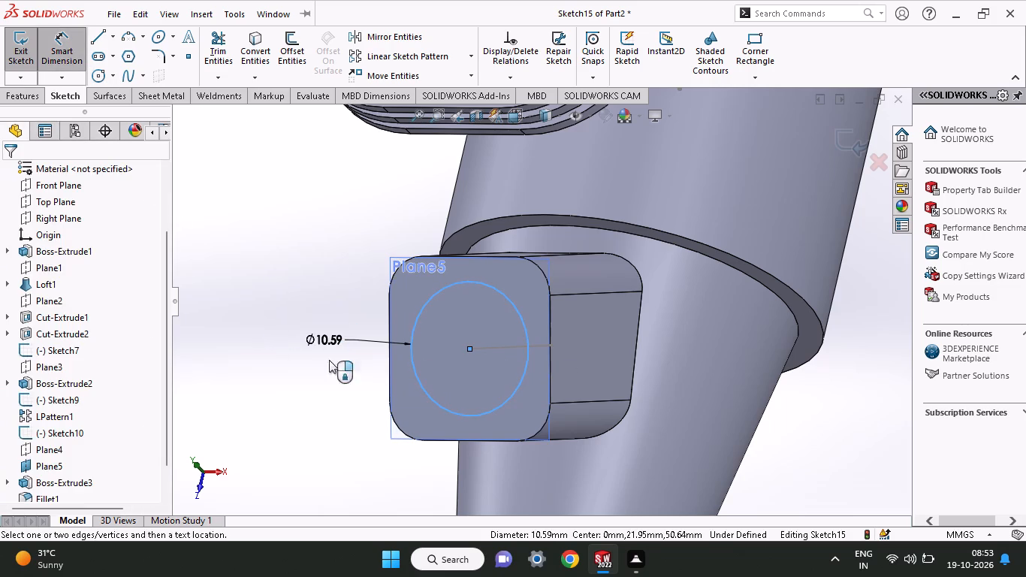
text(21)
key(Return)
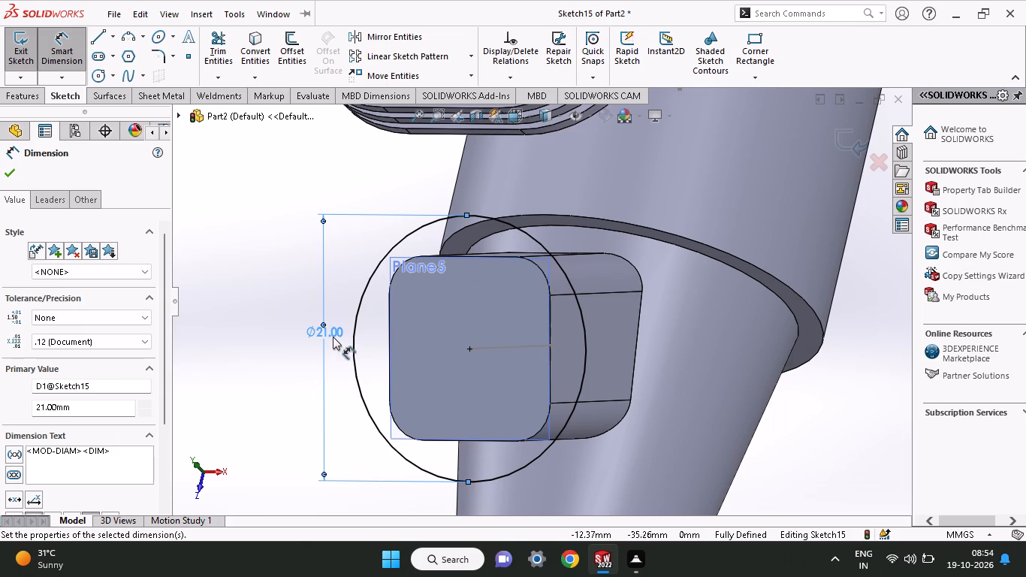
Set the circle's diameter to 10 mm.
double_click(333, 332)
text(10)
key(Return)
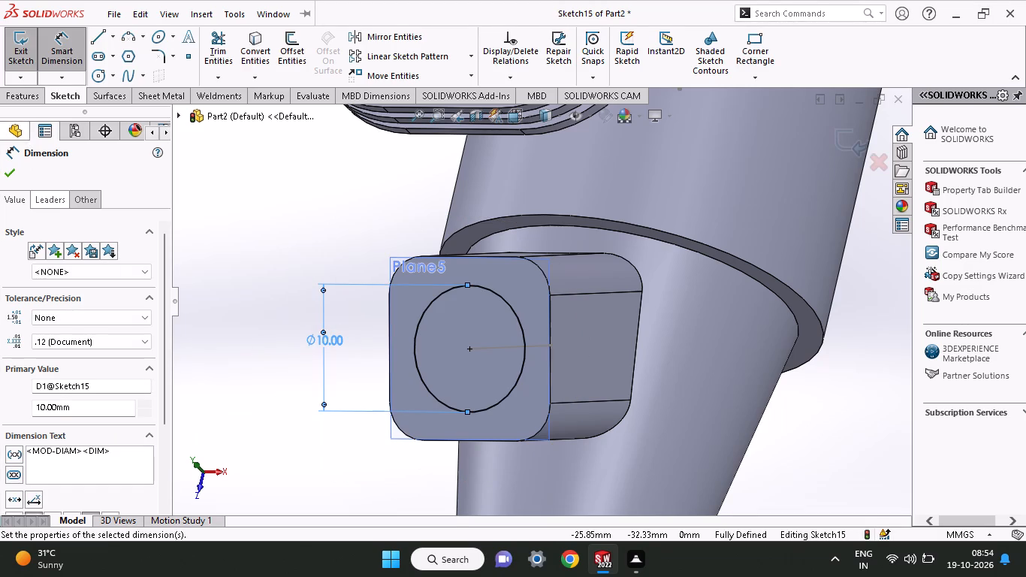
Cut the 10 mm circle 19 mm deep, Blind, through the angled boss into the taper's bore with Extruded Cut.
click(26, 98)
click(213, 44)
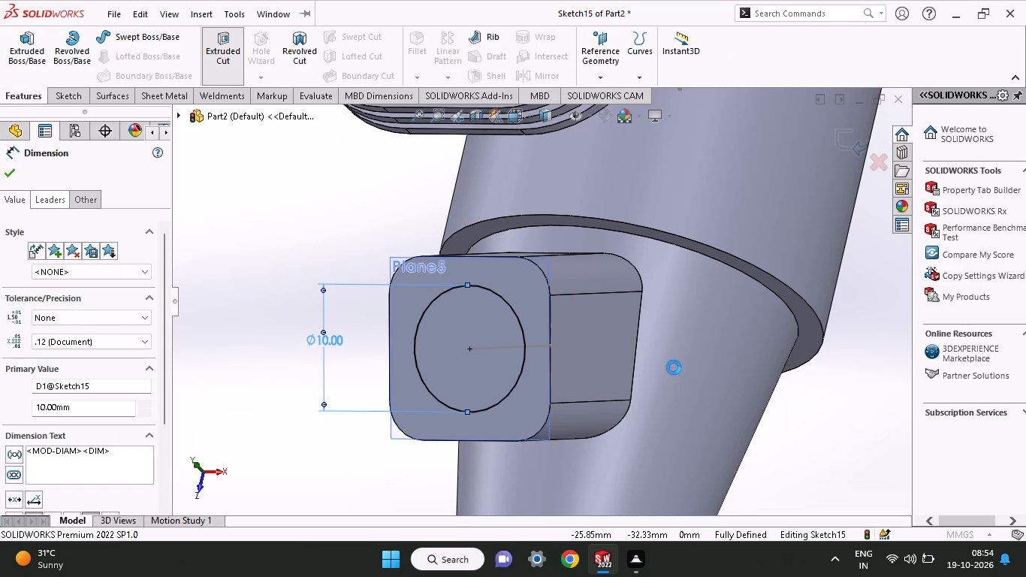
middle_drag(633, 443, 632, 329)
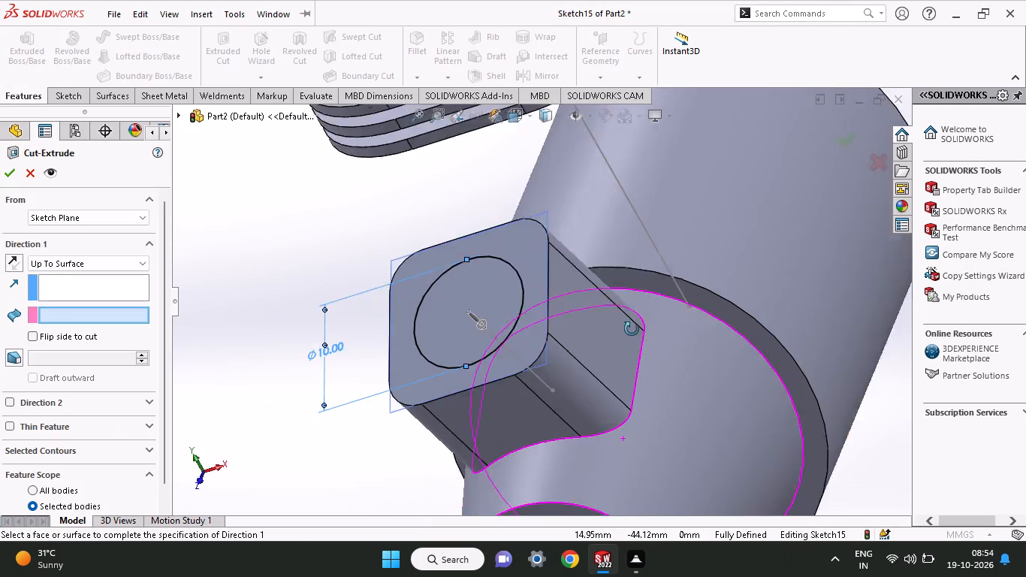
middle_drag(632, 329, 630, 319)
click(481, 304)
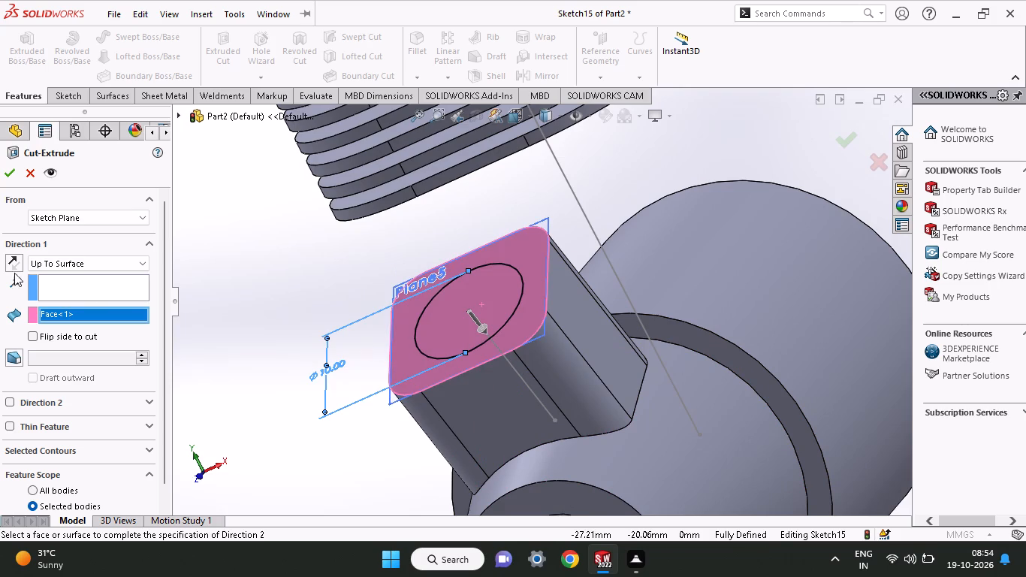
click(38, 261)
click(43, 279)
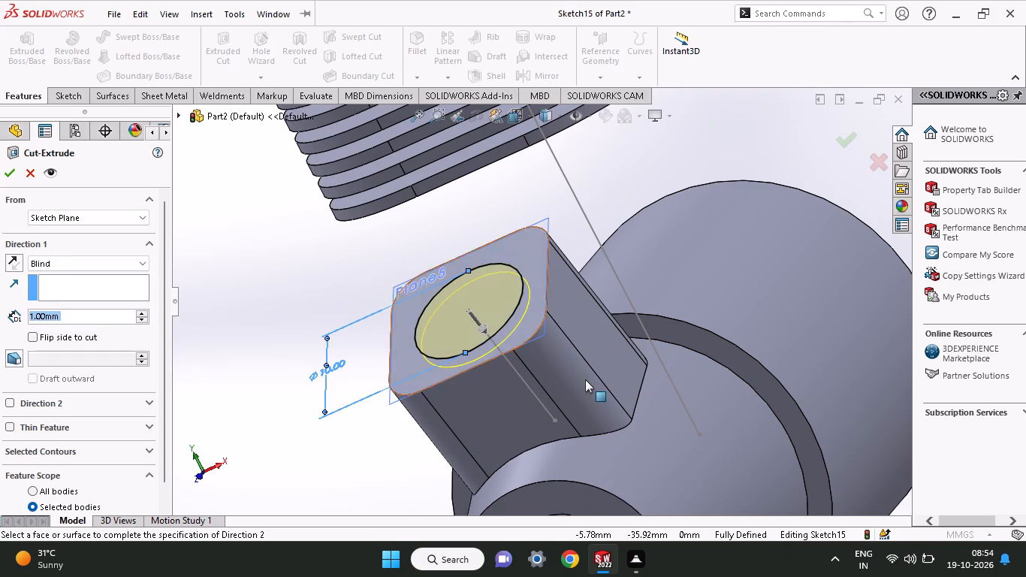
drag(487, 332, 567, 482)
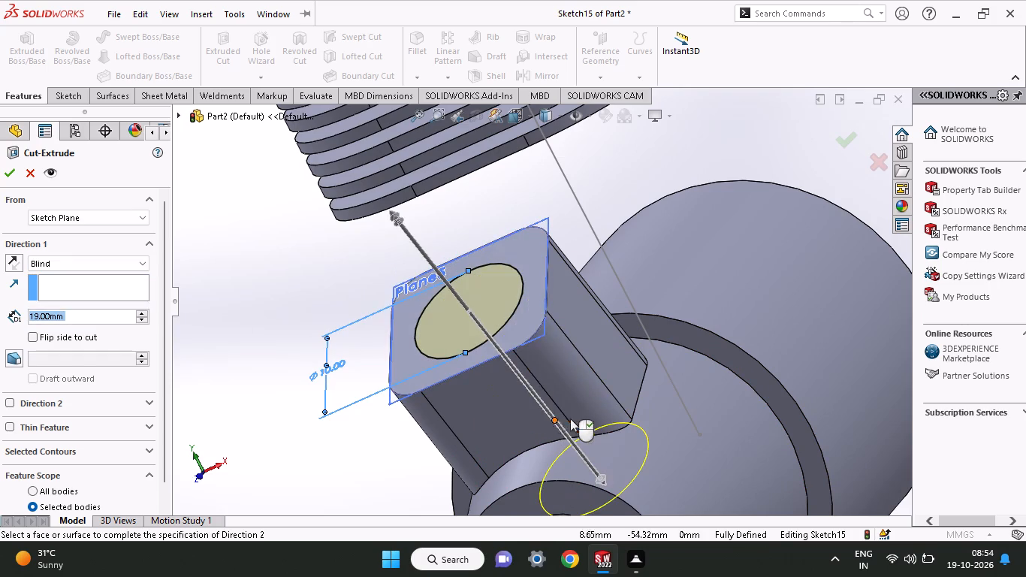
middle_drag(570, 418, 628, 315)
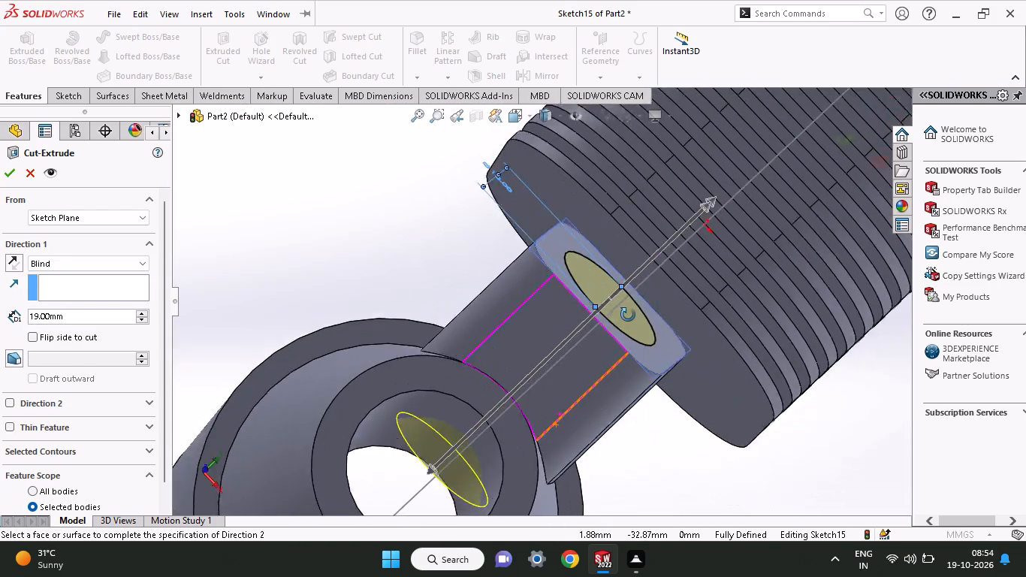
middle_drag(628, 315, 624, 325)
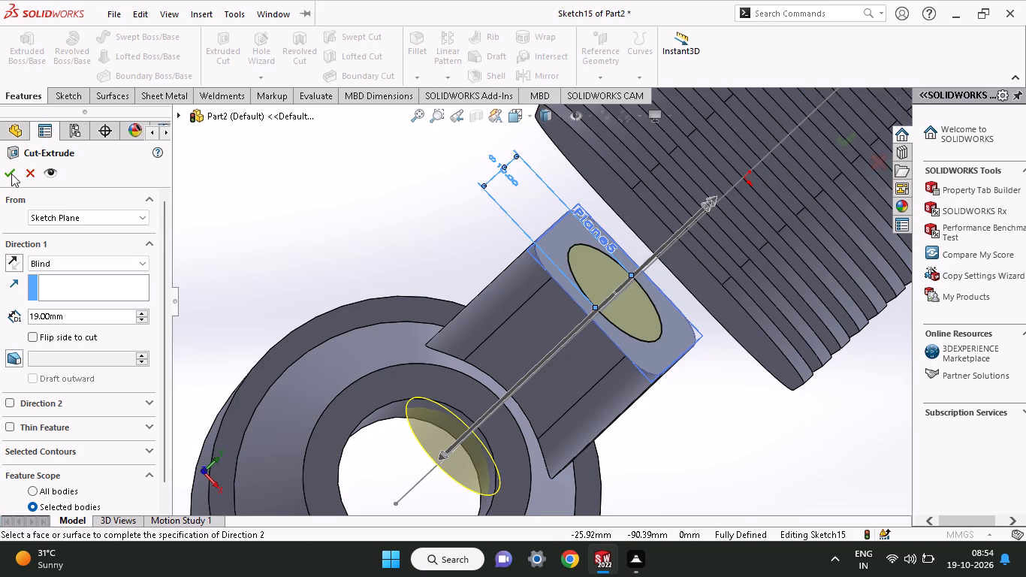
click(11, 174)
Examine the new hole in the angled boss and the rest of the part from several directions.
middle_drag(696, 488, 685, 474)
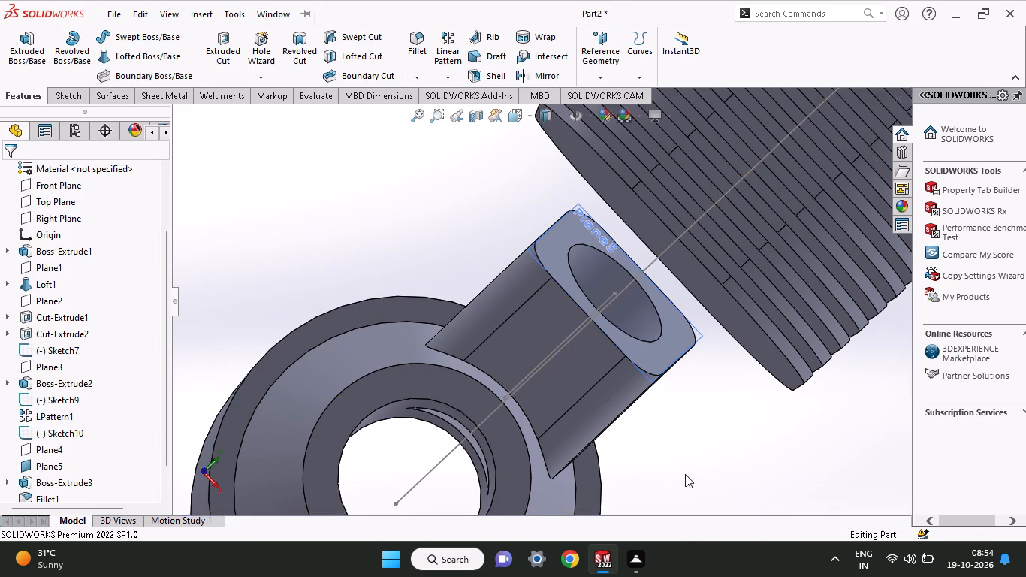
middle_drag(685, 474, 563, 397)
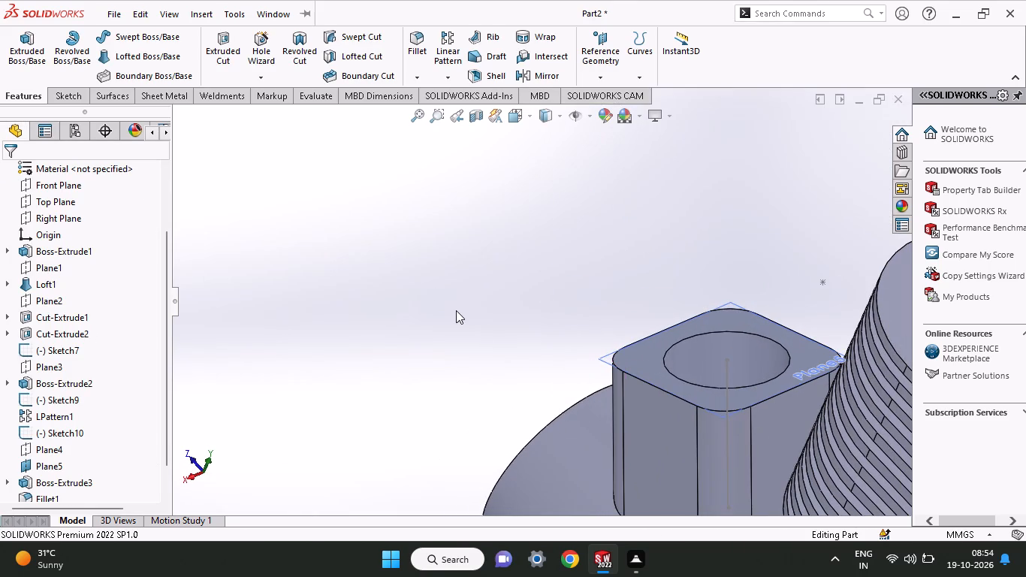
ctrl+scroll(456, 310, up, 4)
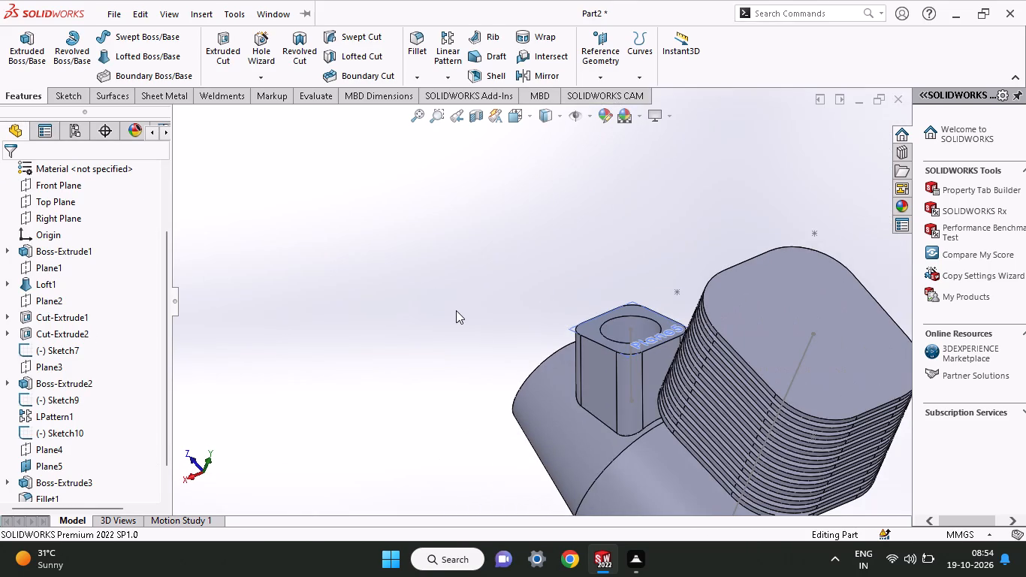
middle_drag(583, 305, 560, 236)
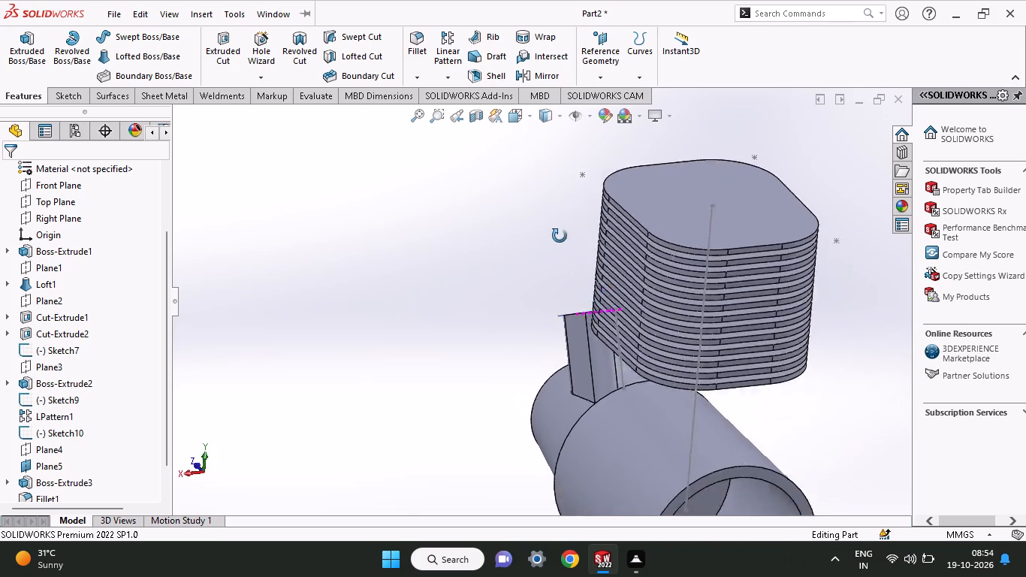
middle_drag(560, 236, 696, 255)
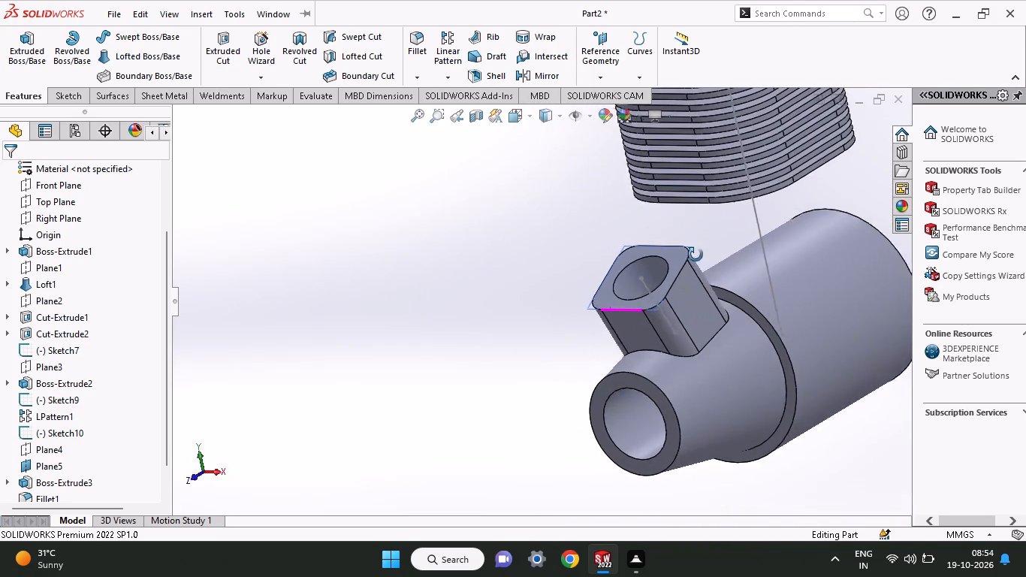
middle_drag(696, 255, 665, 261)
middle_drag(763, 271, 713, 273)
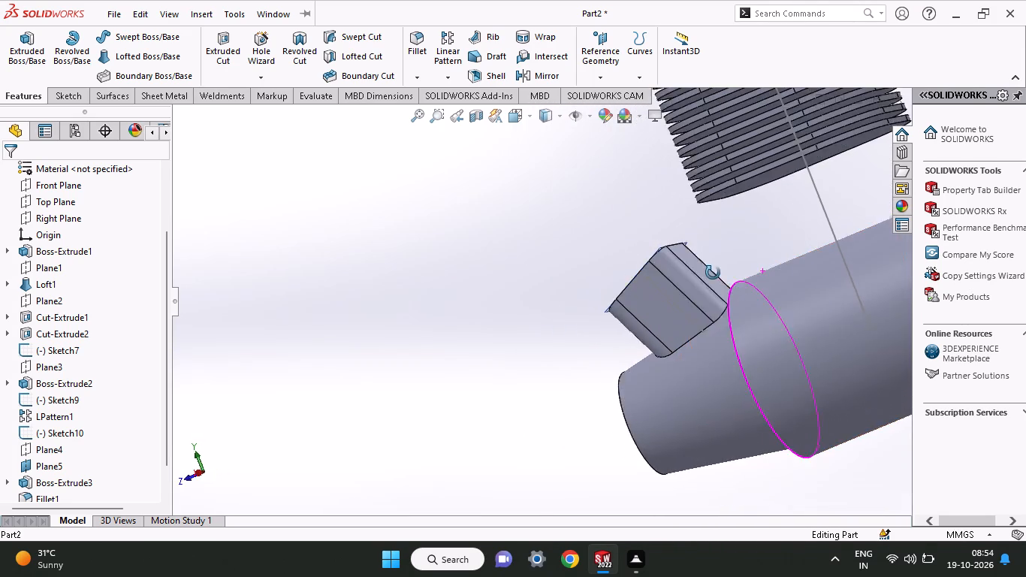
middle_drag(713, 273, 588, 331)
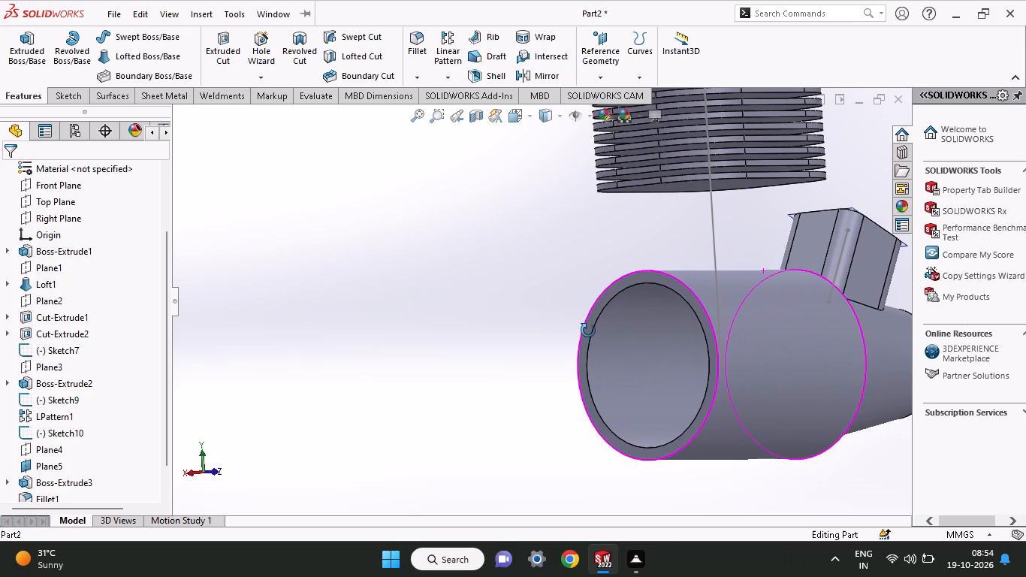
middle_drag(588, 331, 582, 208)
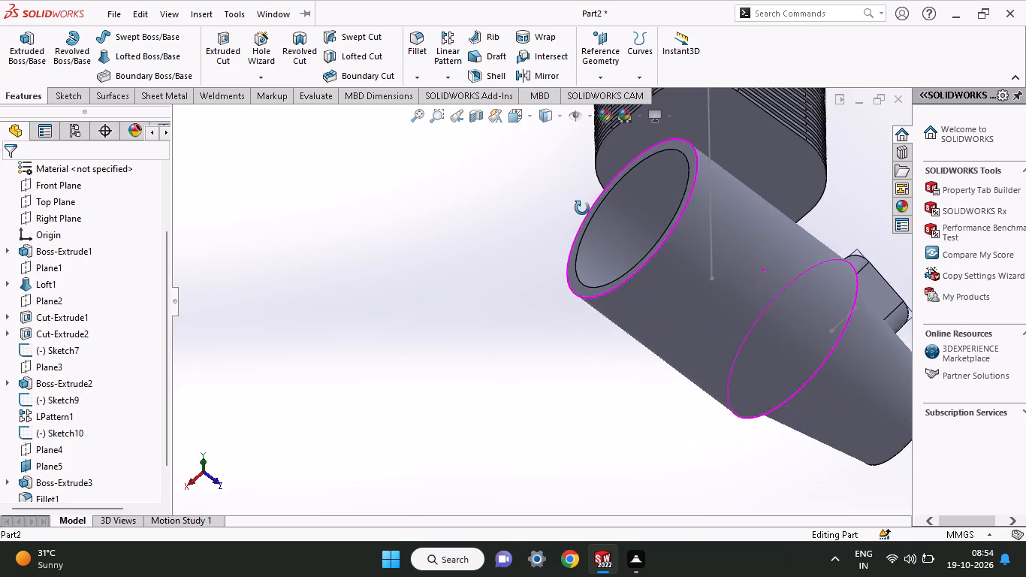
middle_drag(582, 208, 432, 282)
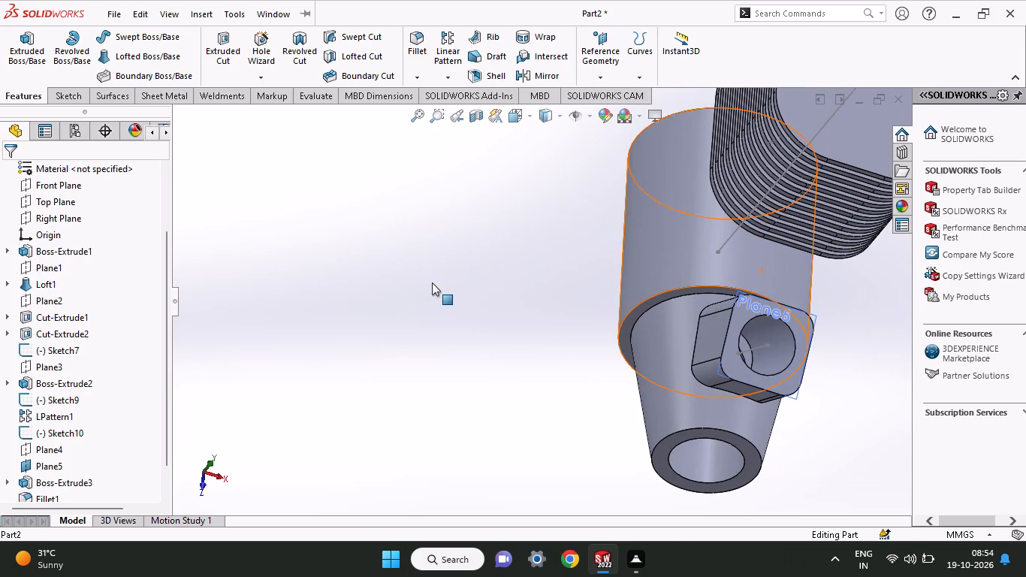
Start a sketch on the underside face of the rounded plate stack, facing the cylinder.
middle_drag(447, 284, 578, 159)
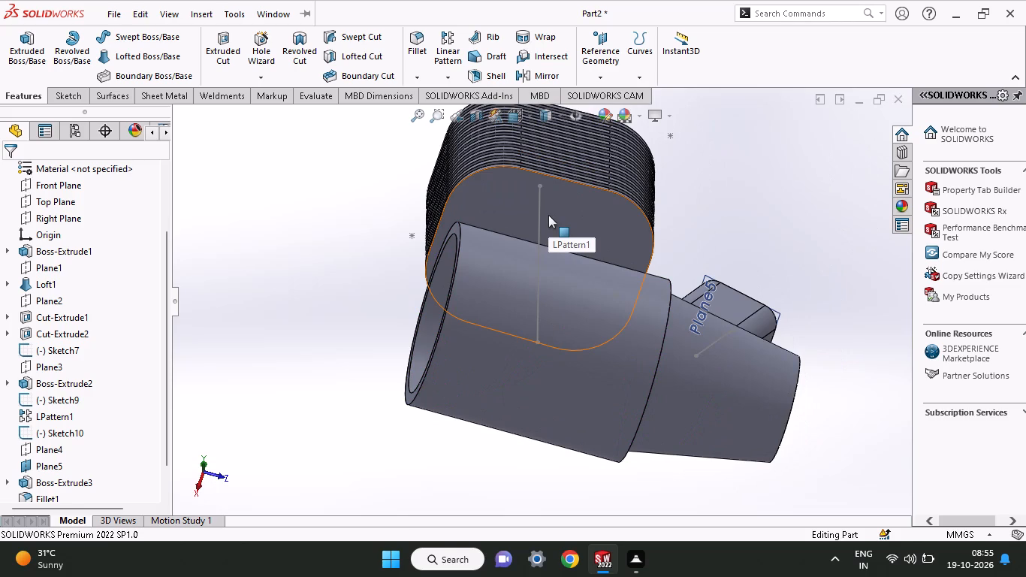
click(548, 215)
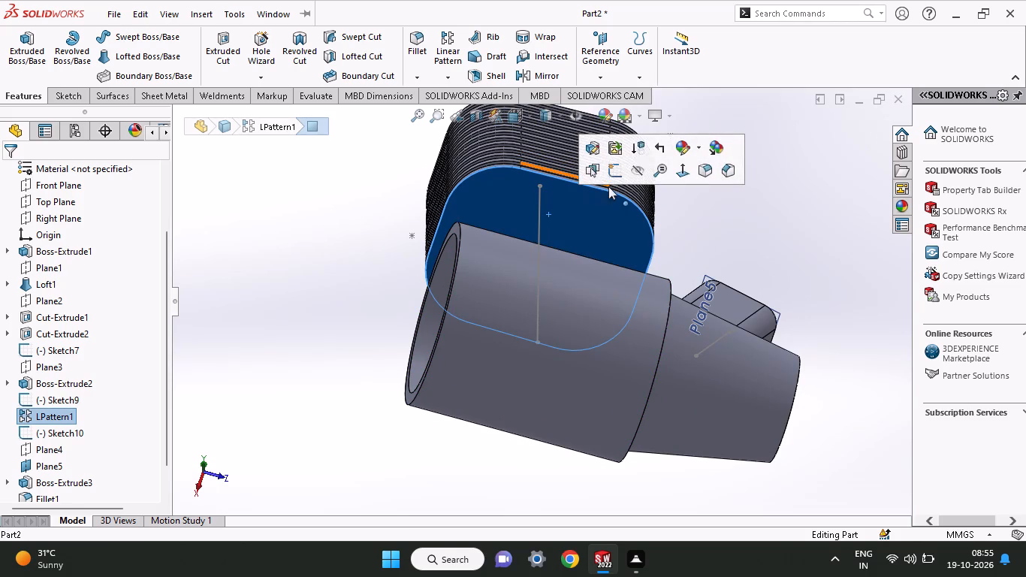
click(611, 174)
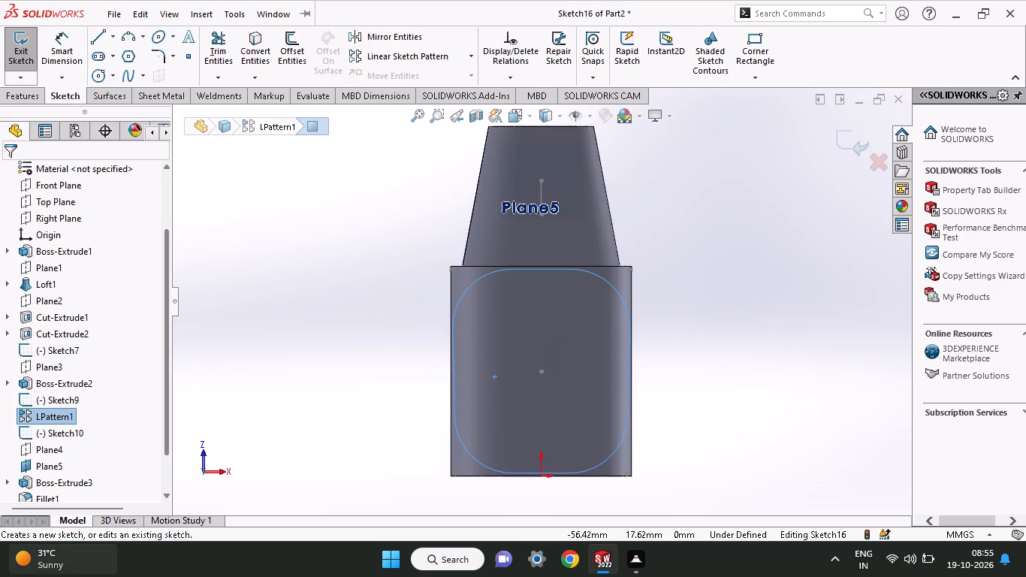
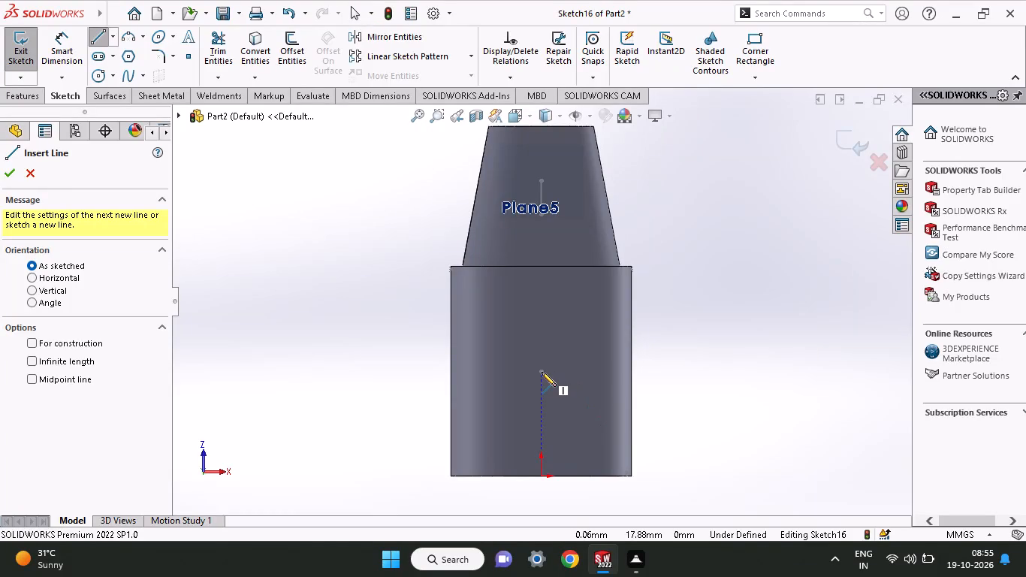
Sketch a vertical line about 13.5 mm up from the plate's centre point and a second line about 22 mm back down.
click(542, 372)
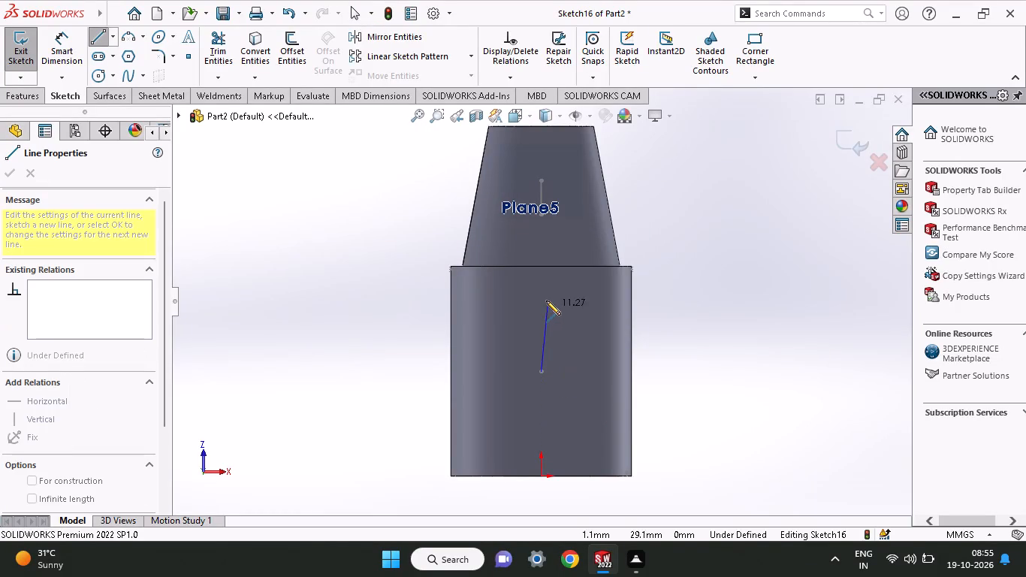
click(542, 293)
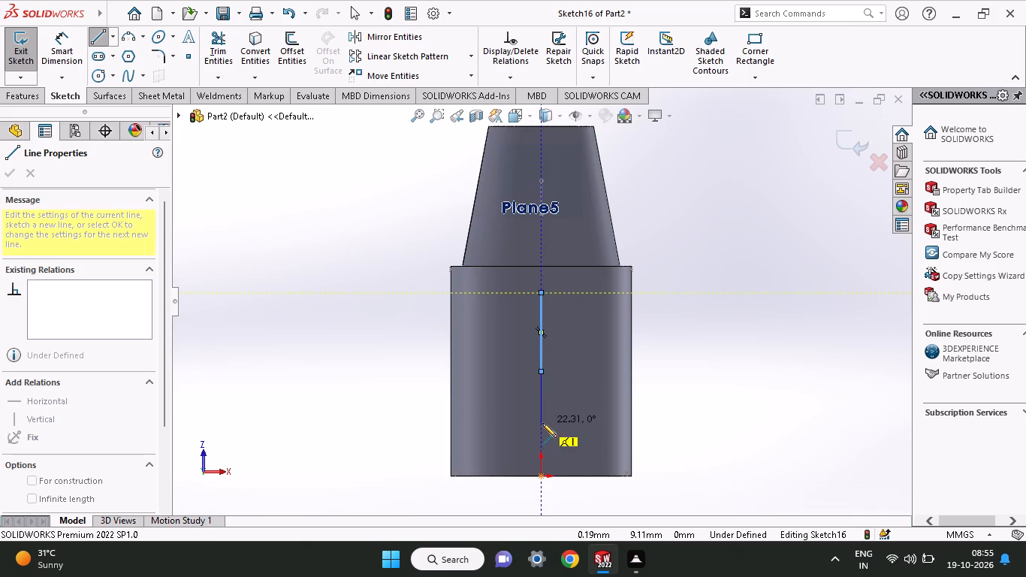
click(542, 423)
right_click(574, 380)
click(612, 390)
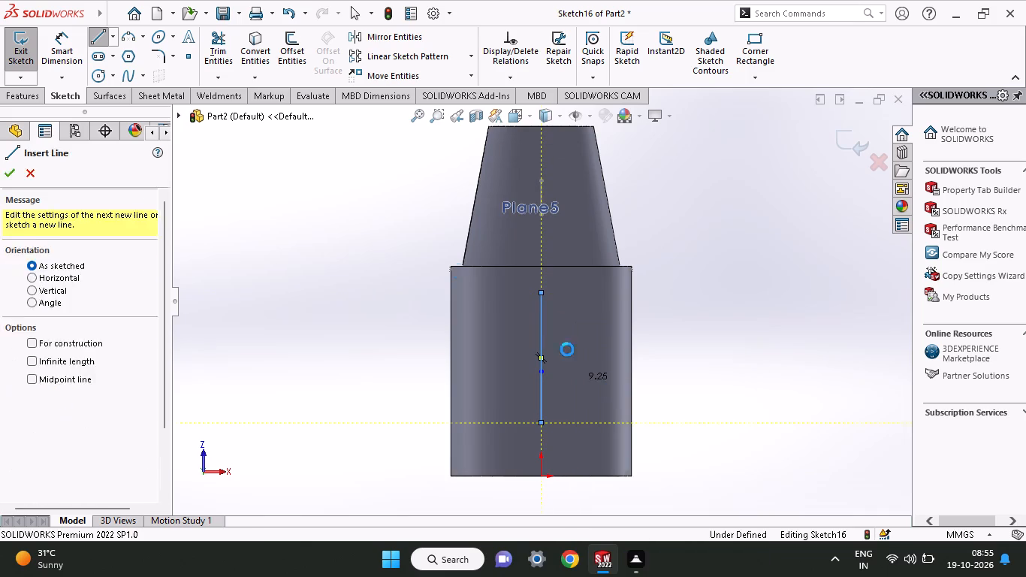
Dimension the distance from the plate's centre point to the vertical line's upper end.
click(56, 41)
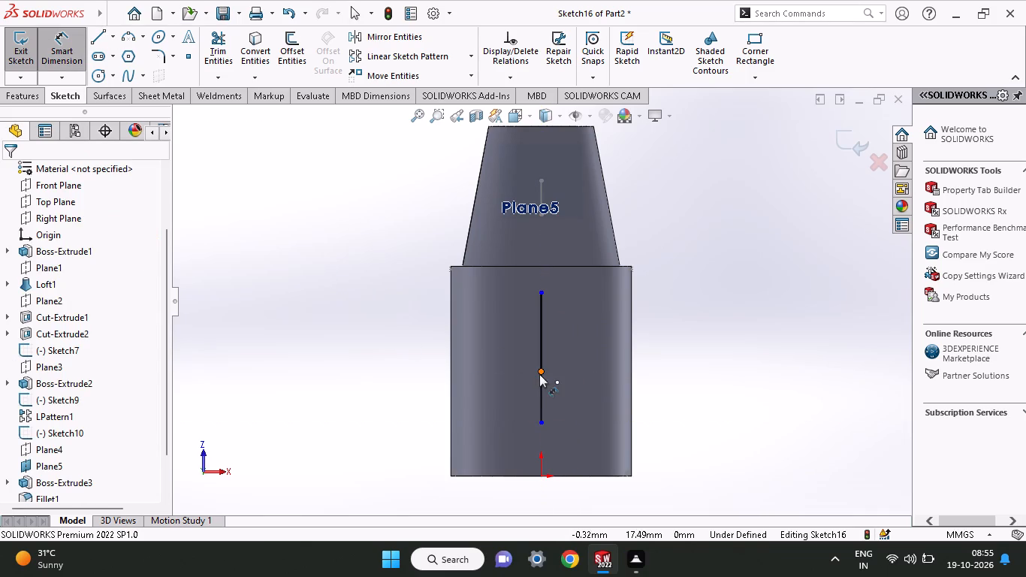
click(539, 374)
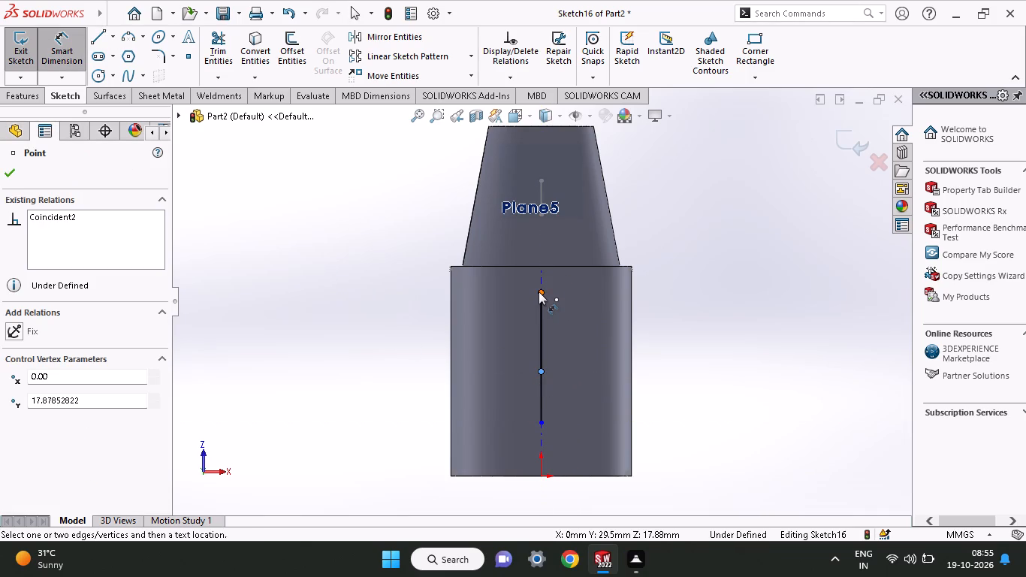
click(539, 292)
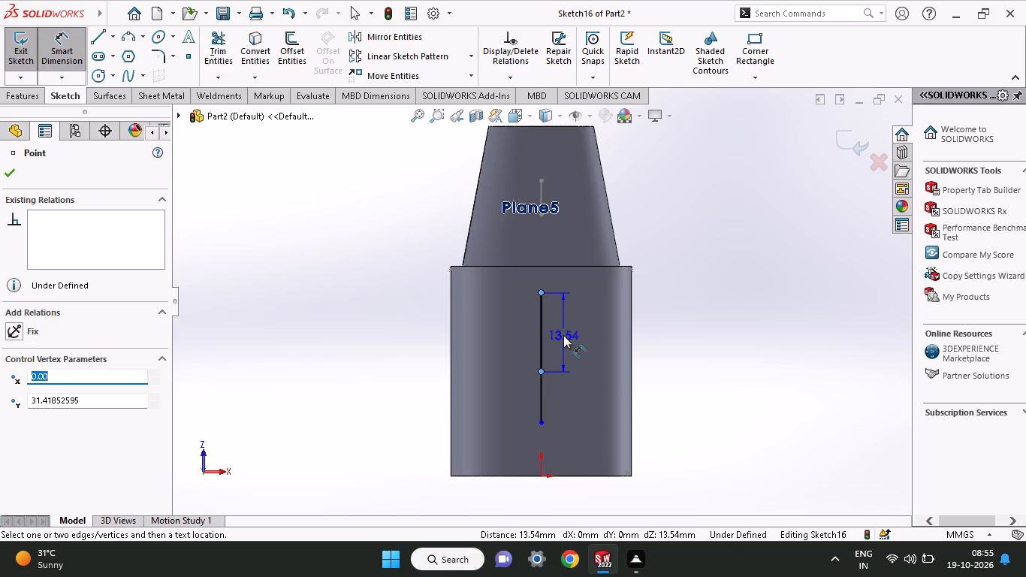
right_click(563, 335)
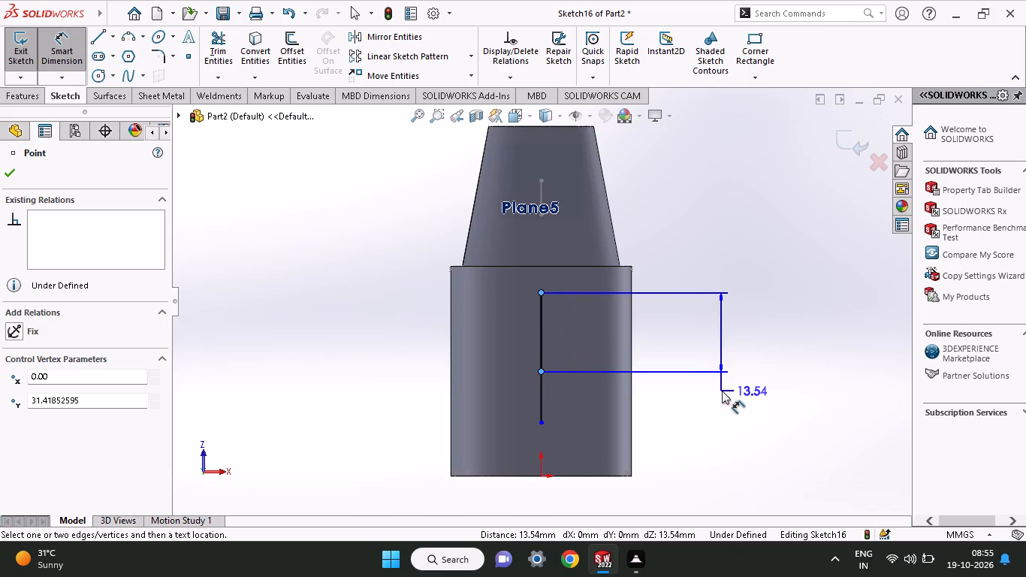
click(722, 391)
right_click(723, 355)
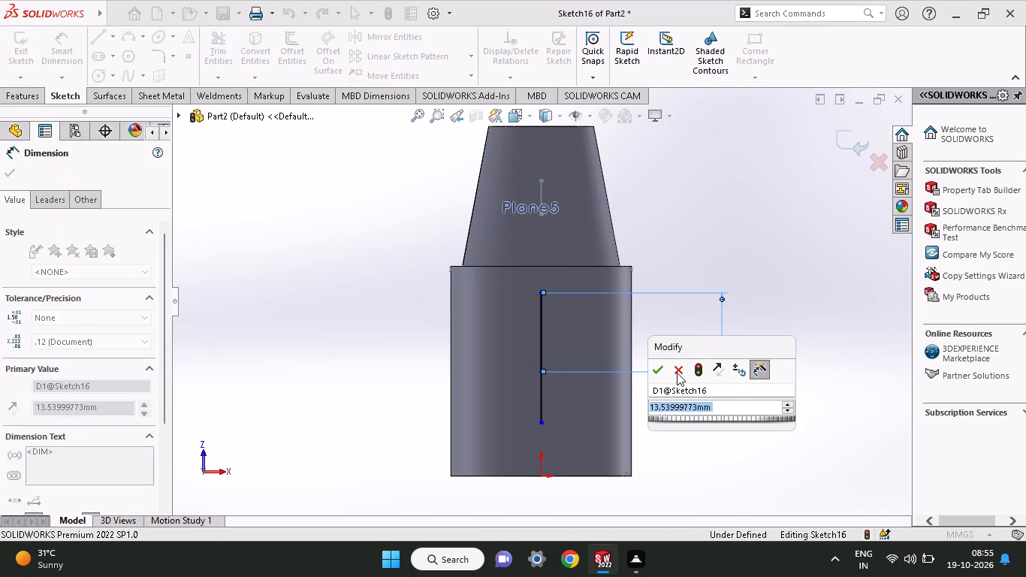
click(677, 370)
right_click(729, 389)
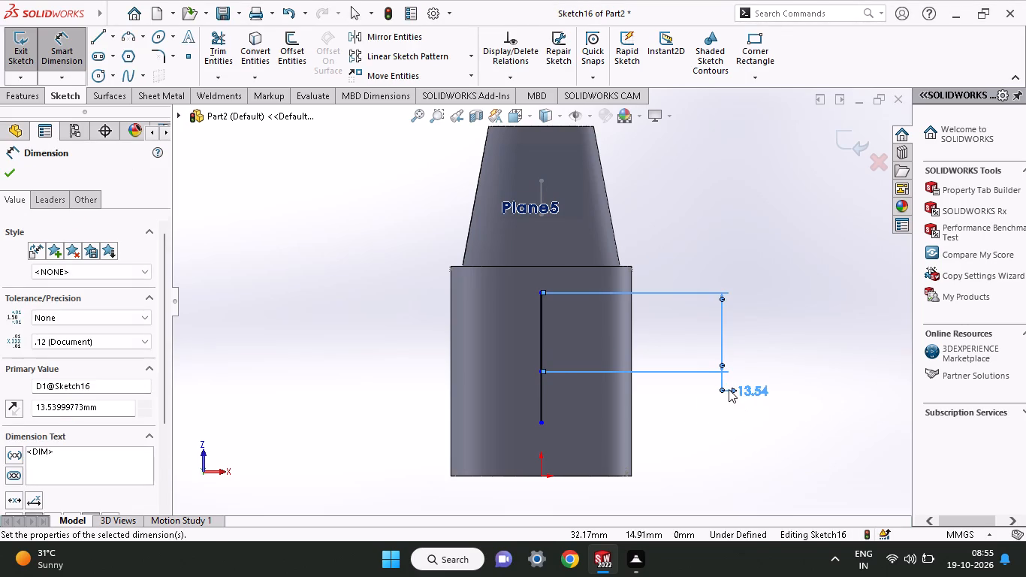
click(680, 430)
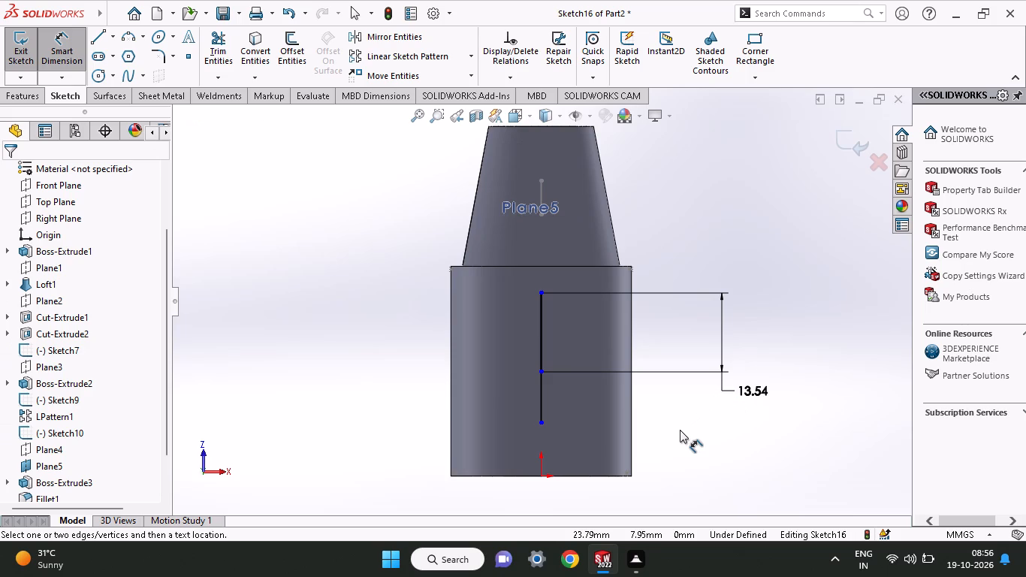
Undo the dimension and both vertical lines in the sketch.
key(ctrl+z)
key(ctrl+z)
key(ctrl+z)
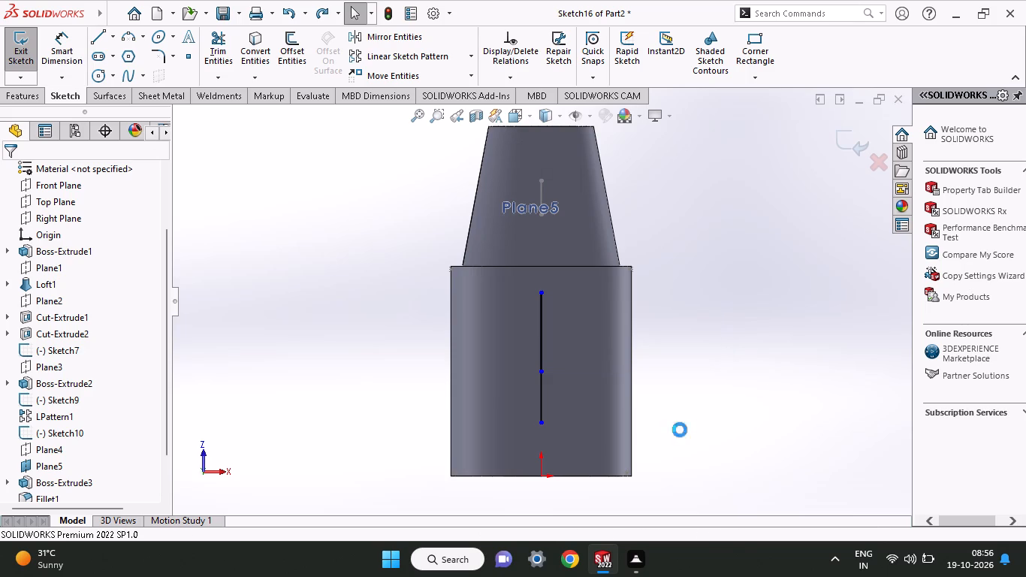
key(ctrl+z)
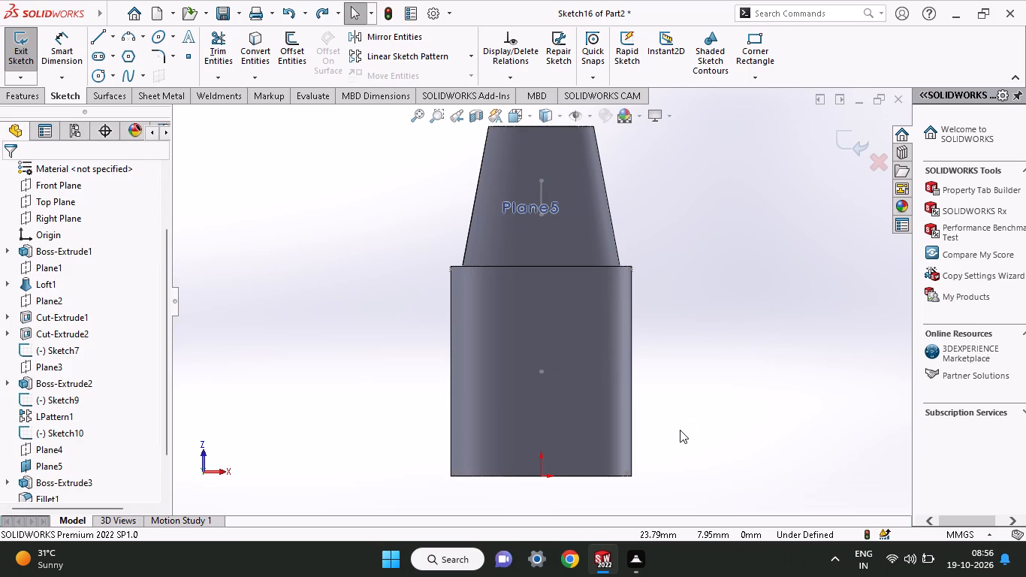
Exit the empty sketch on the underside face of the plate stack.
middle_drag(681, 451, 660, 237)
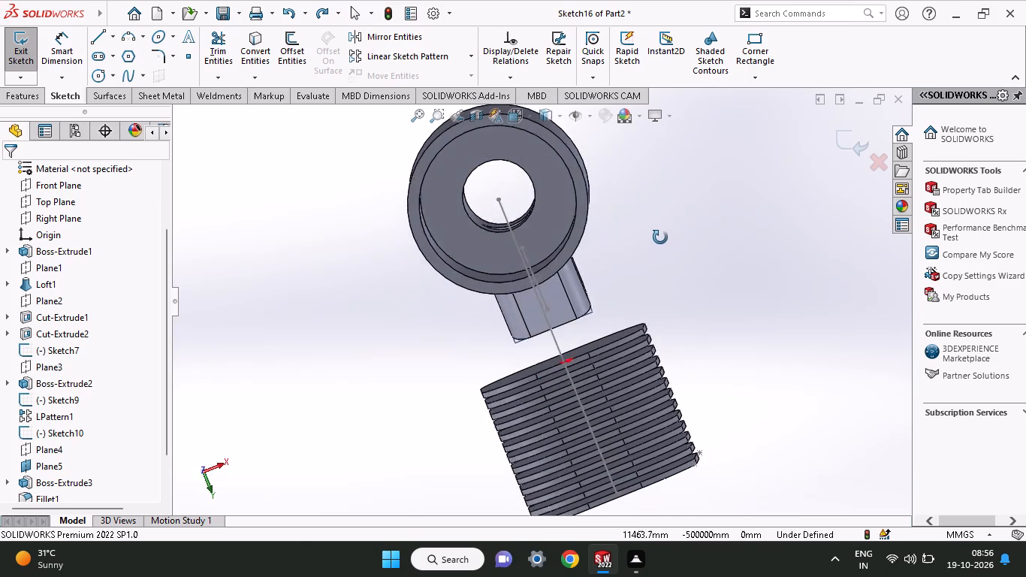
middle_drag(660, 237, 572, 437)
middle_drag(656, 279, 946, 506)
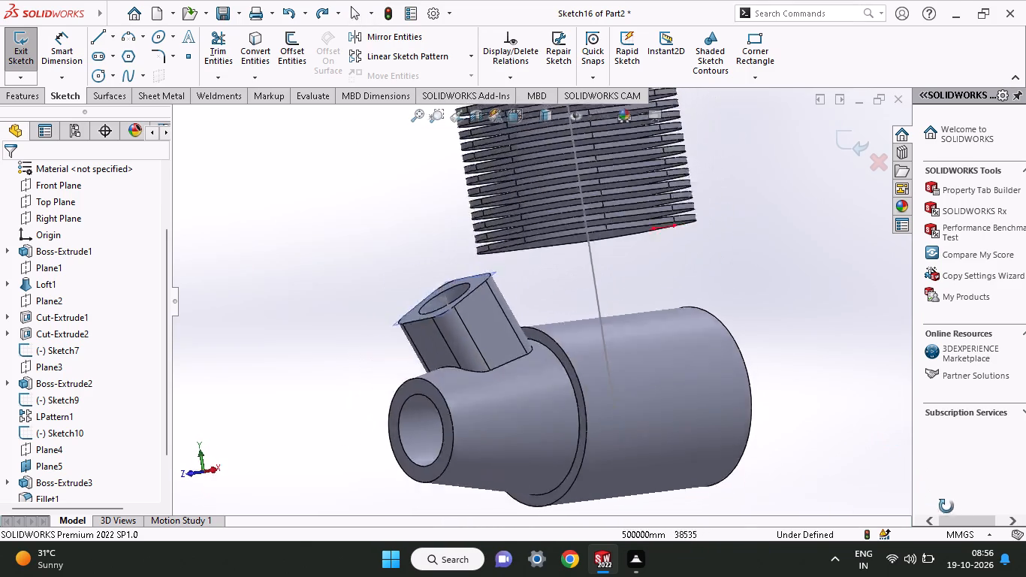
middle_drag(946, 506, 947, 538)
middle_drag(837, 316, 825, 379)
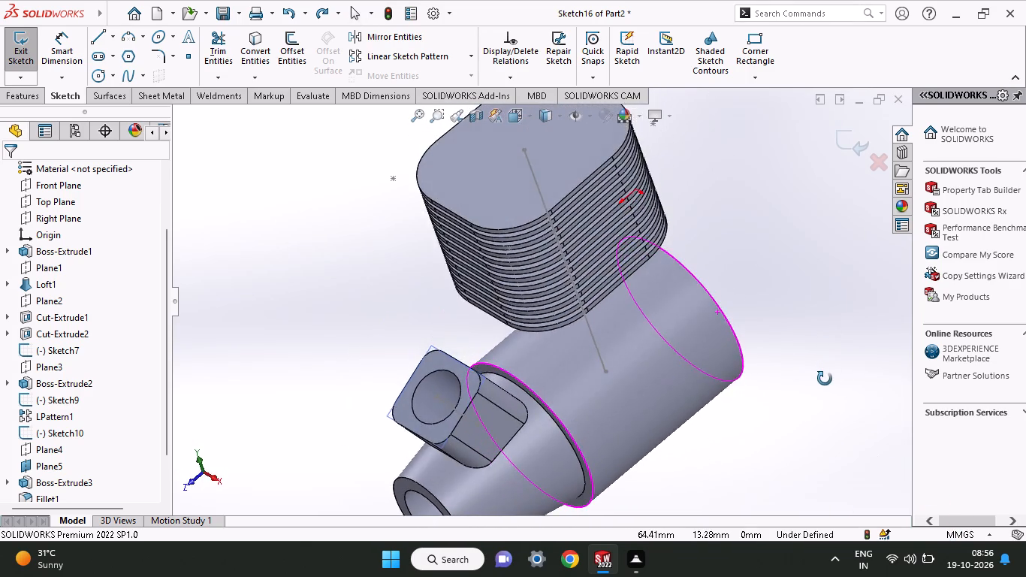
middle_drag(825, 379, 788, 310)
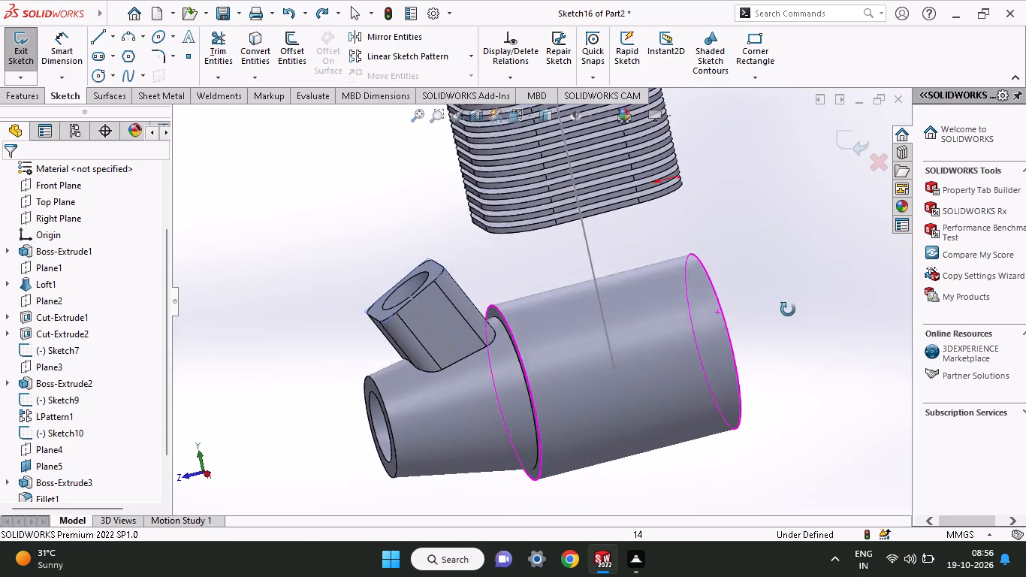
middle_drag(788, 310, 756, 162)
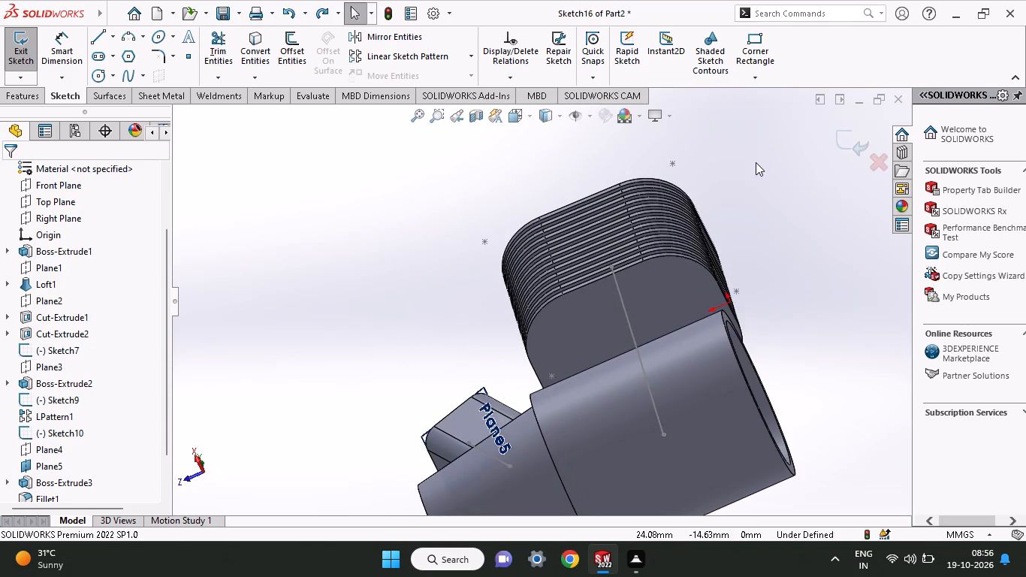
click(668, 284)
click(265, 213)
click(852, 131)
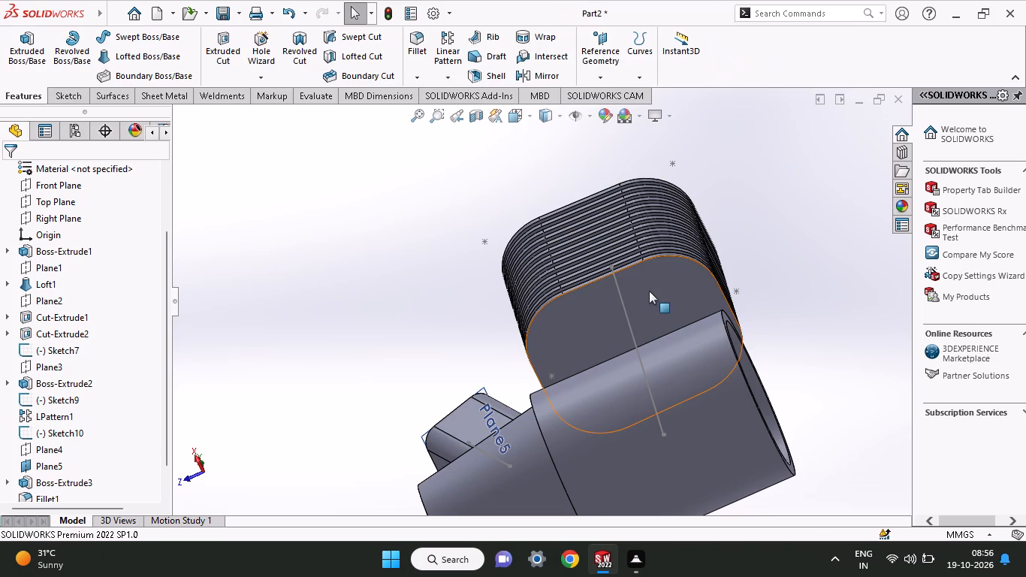
Start a new sketch on the plate stack's underside face and convert the face's rounded outline into sketch entities.
click(649, 291)
click(709, 250)
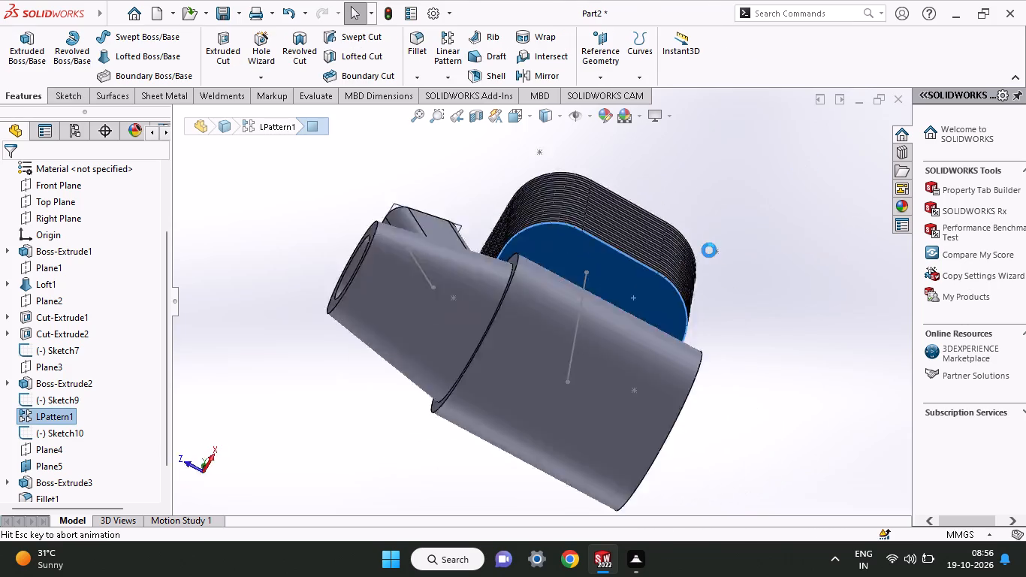
click(250, 45)
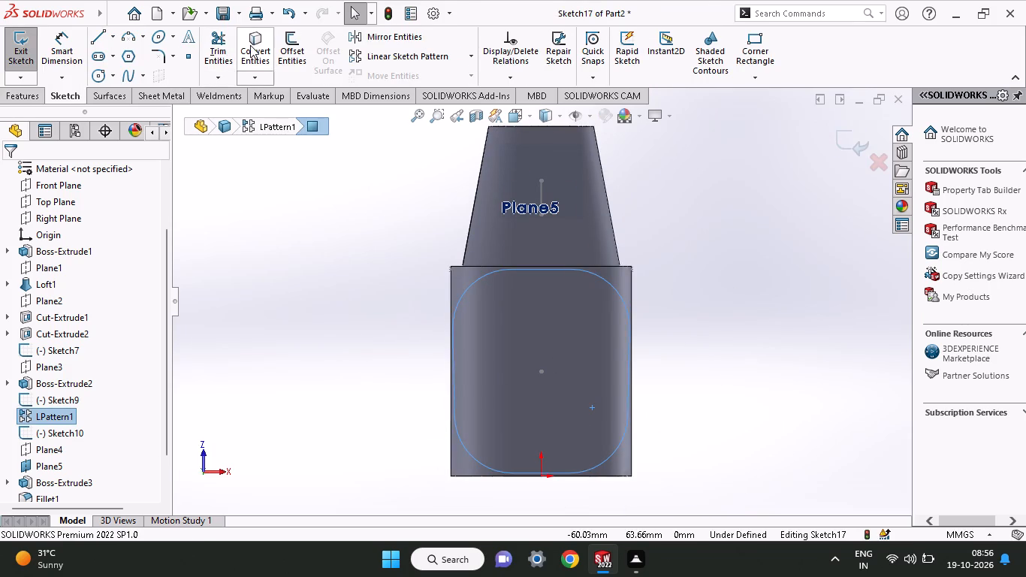
Set up a Boss-Extrude of the rounded outline, Up To Surface, ending at the large cylinder's outer face.
middle_drag(267, 174, 334, 207)
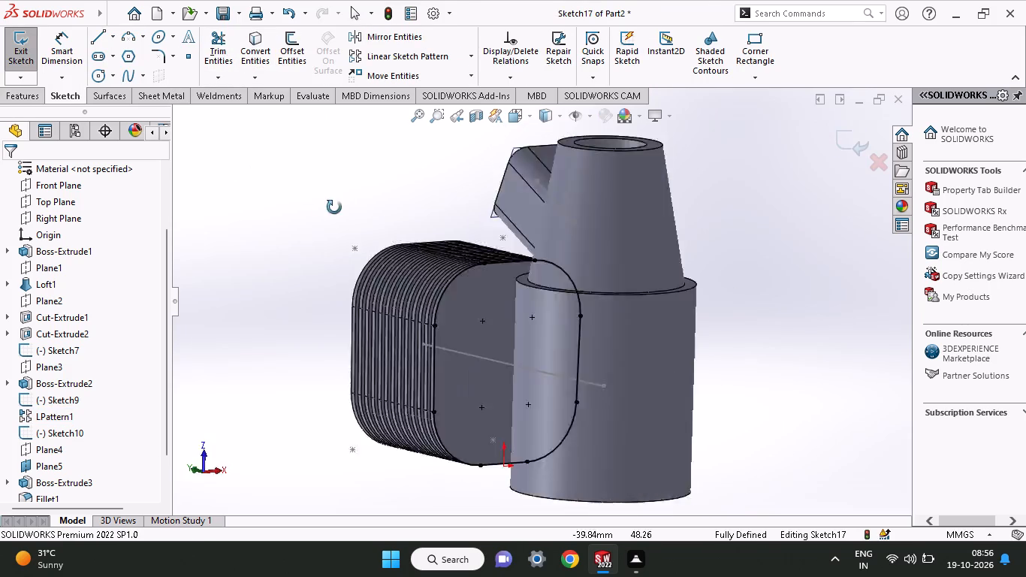
middle_drag(334, 207, 351, 123)
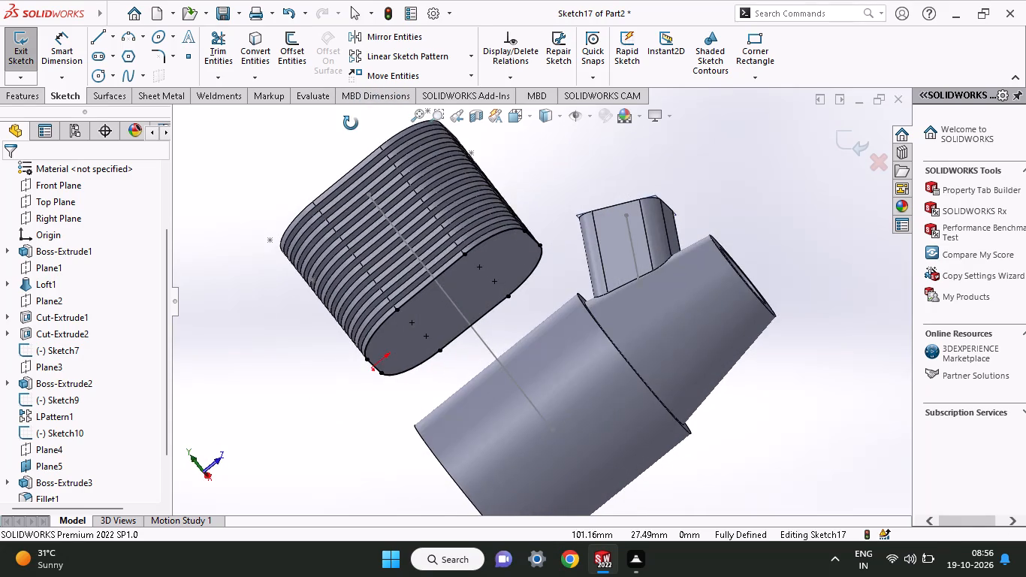
middle_drag(351, 123, 349, 154)
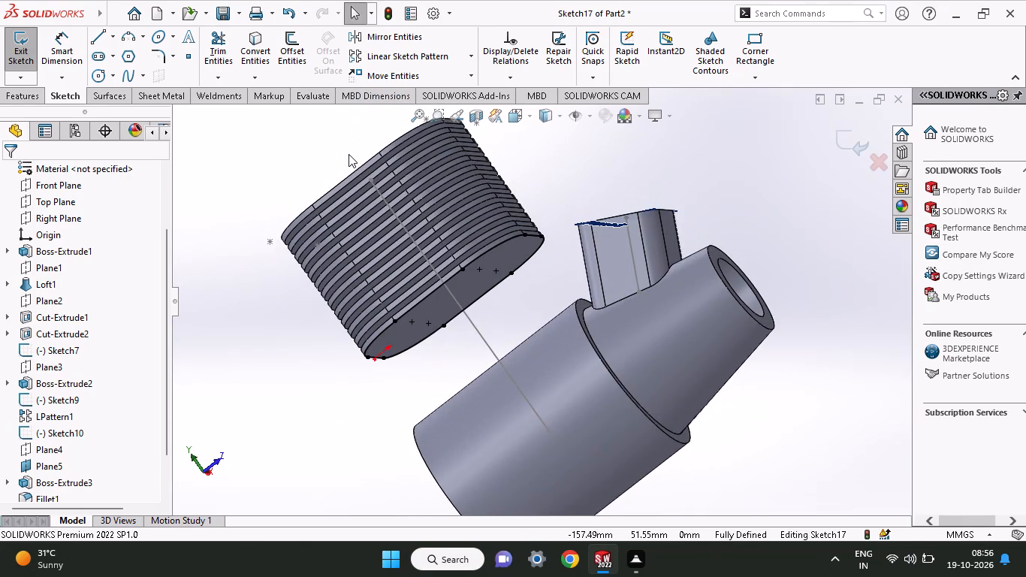
click(32, 98)
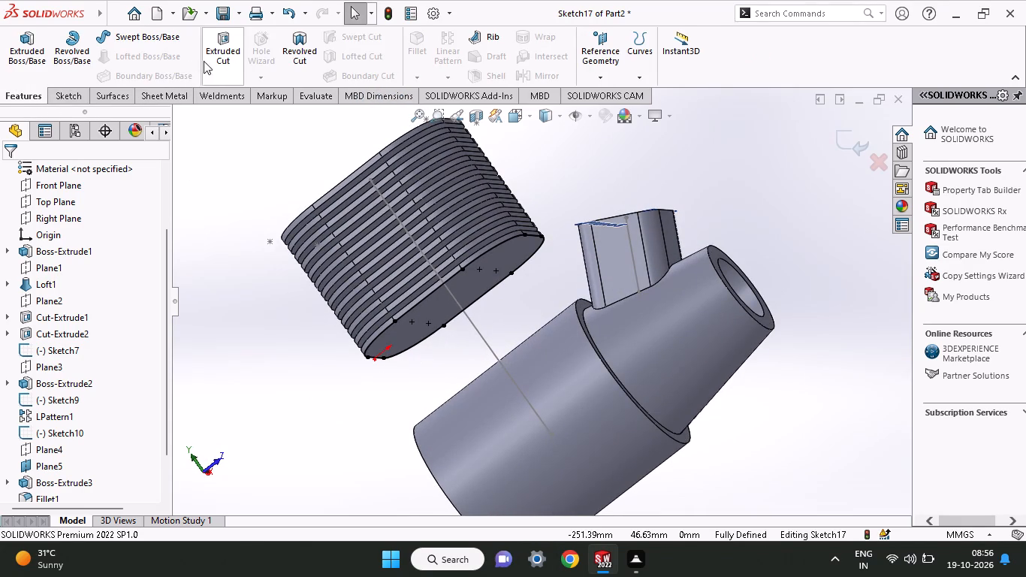
click(43, 53)
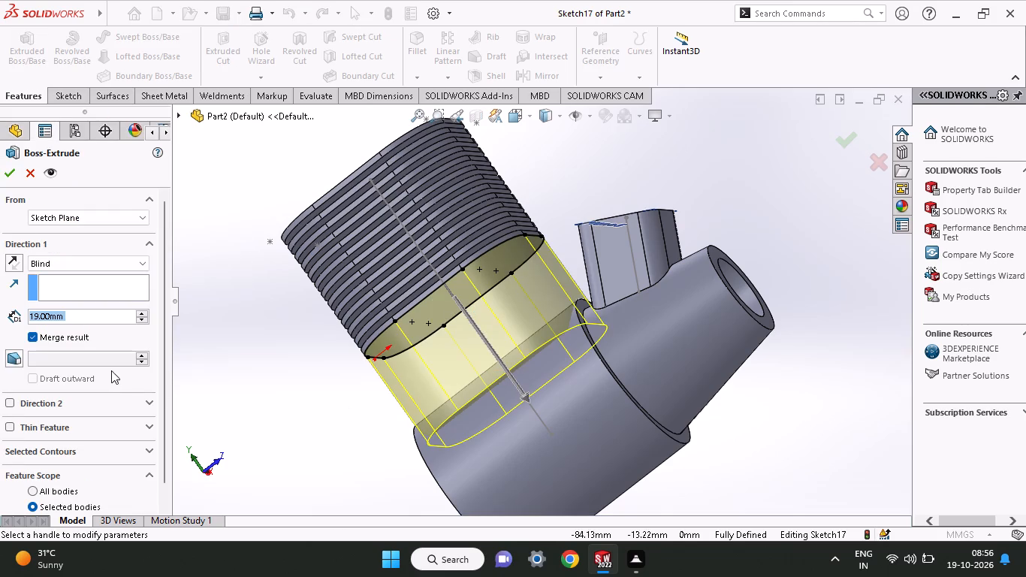
middle_drag(394, 432, 434, 422)
click(59, 262)
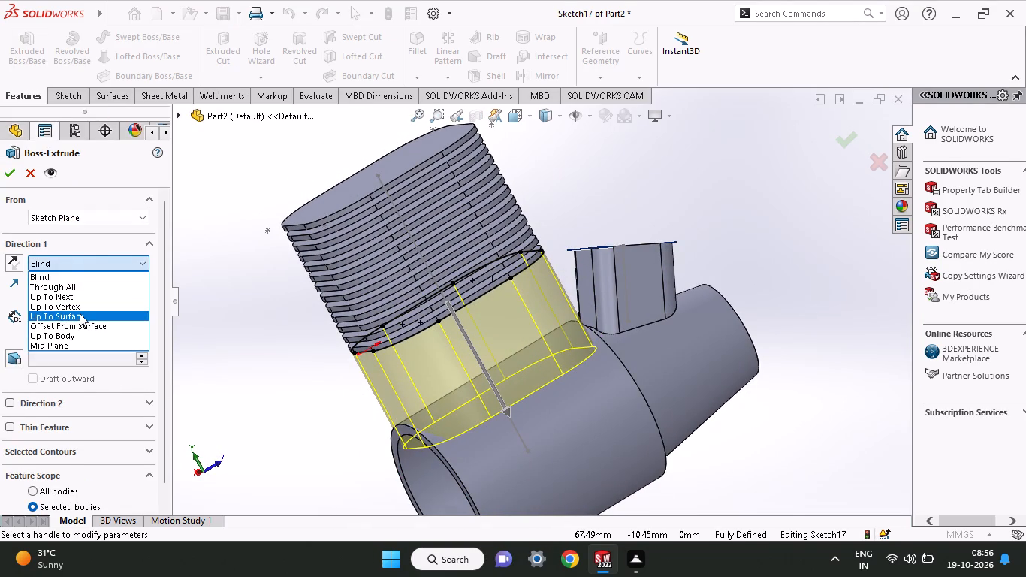
click(80, 313)
click(502, 453)
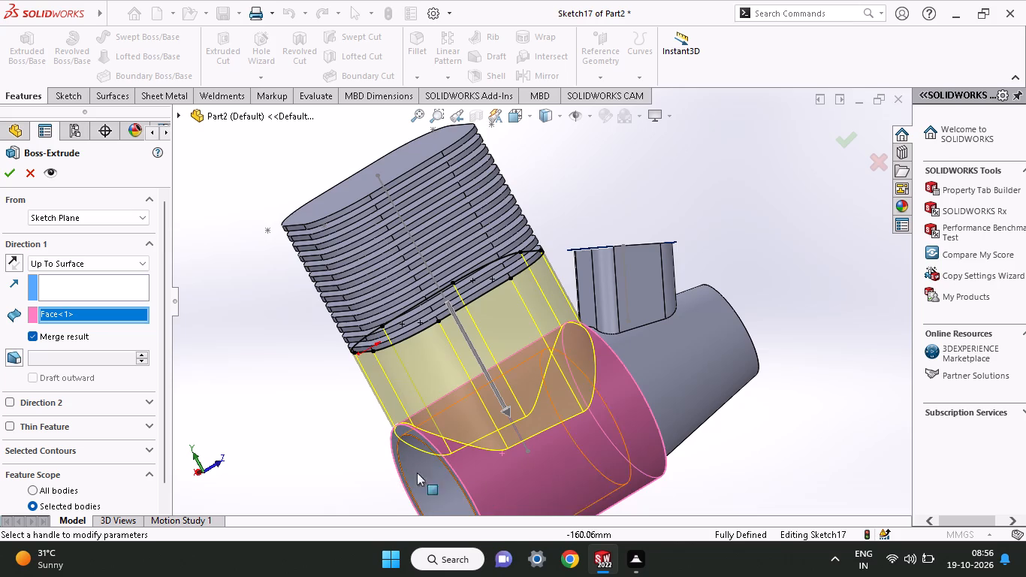
middle_drag(400, 469, 385, 475)
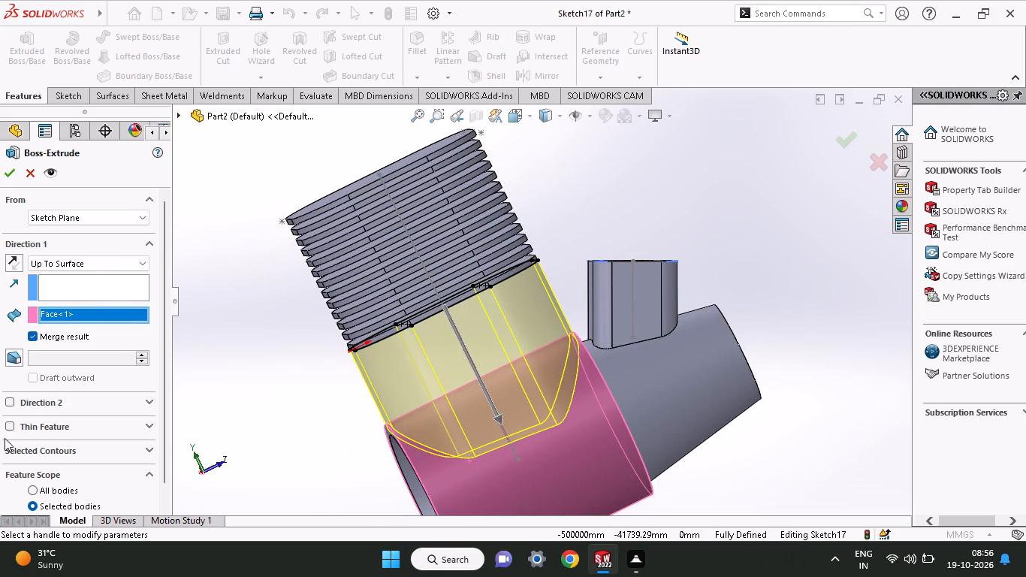
Add a 20° inward draft to the rounded-outline Boss-Extrude and complete it against the large cylinder.
click(14, 351)
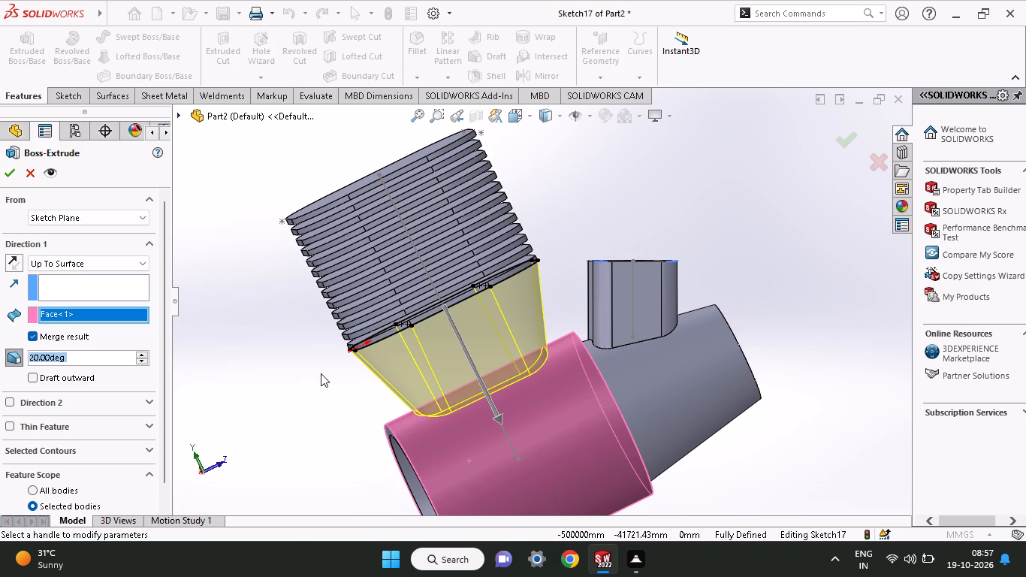
middle_drag(321, 373, 349, 430)
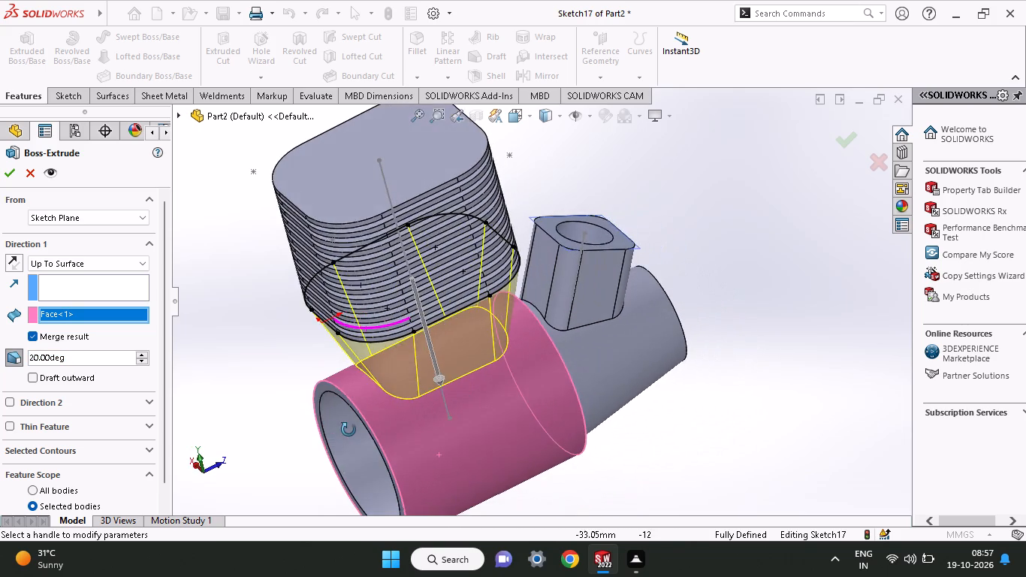
middle_drag(349, 430, 339, 398)
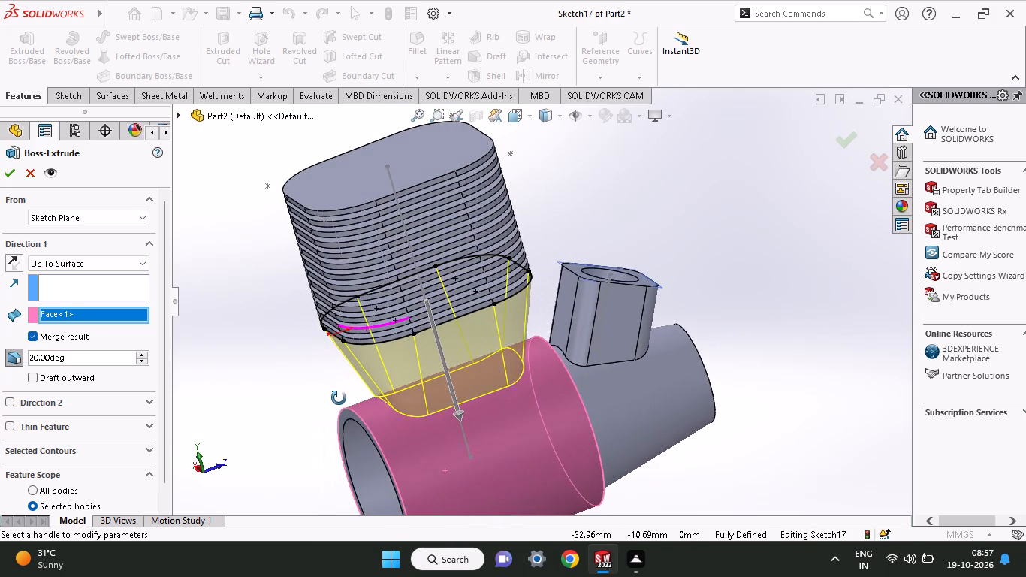
middle_drag(339, 398, 322, 406)
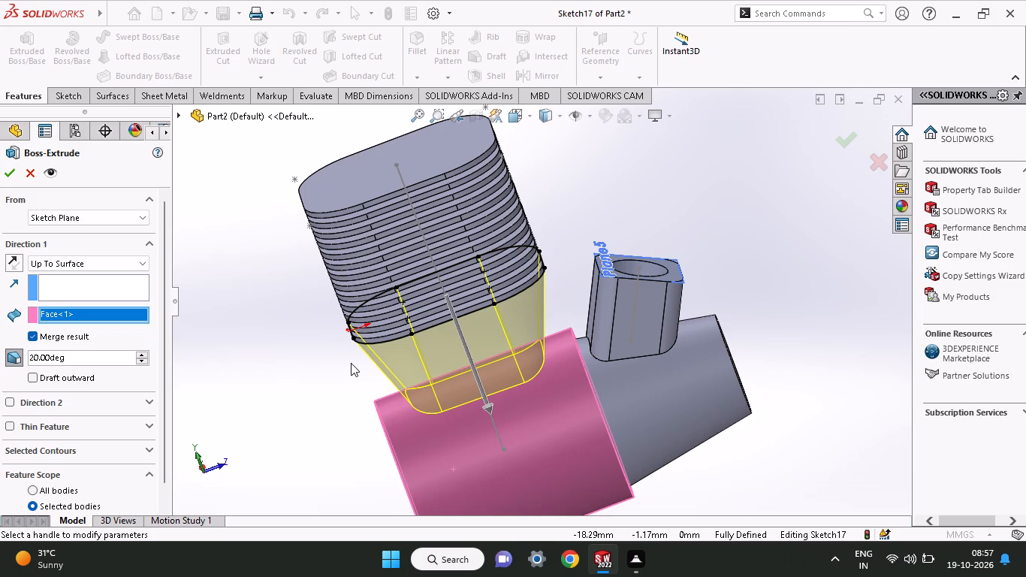
middle_drag(351, 363, 346, 329)
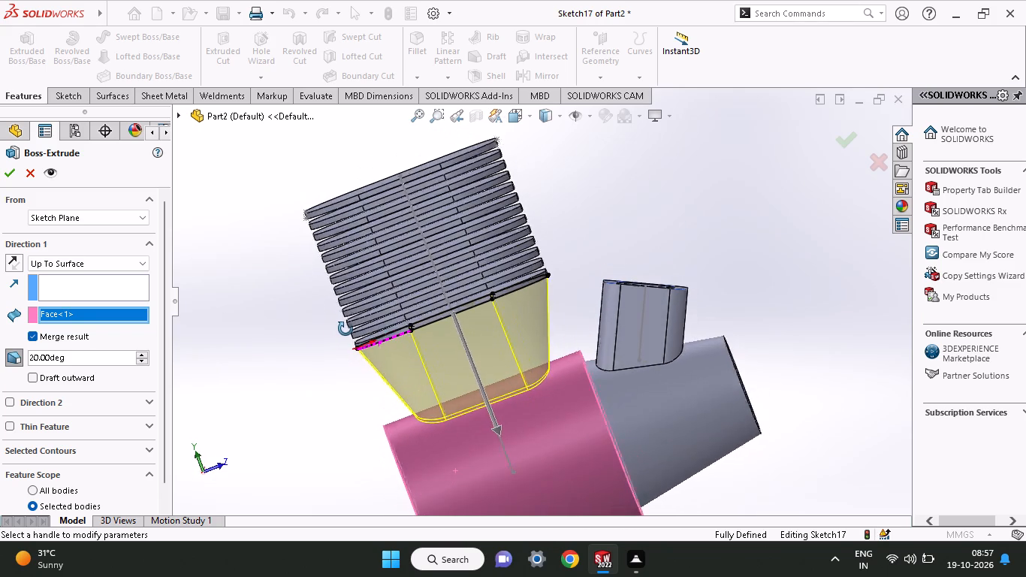
middle_drag(346, 329, 358, 333)
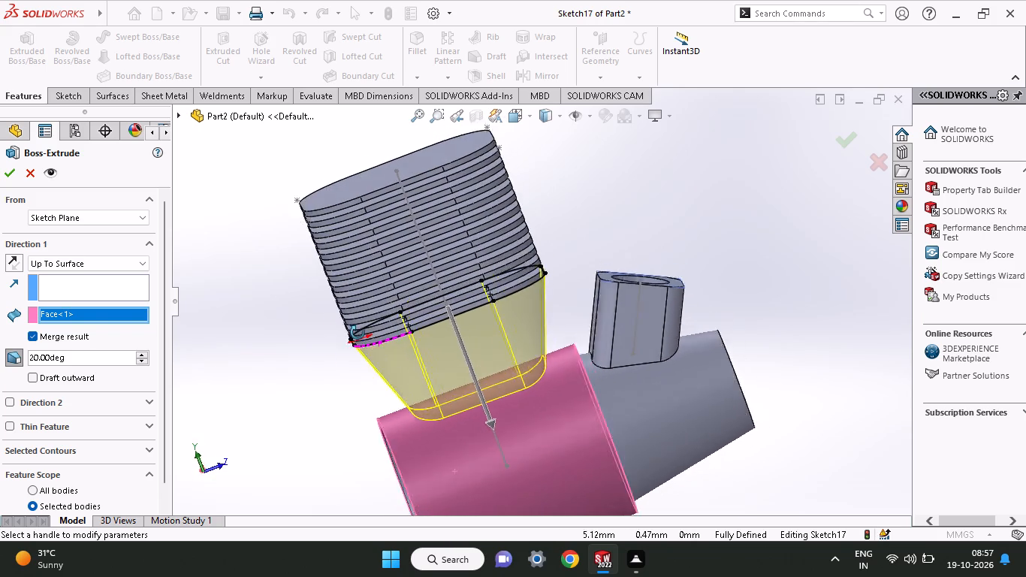
middle_drag(358, 333, 343, 346)
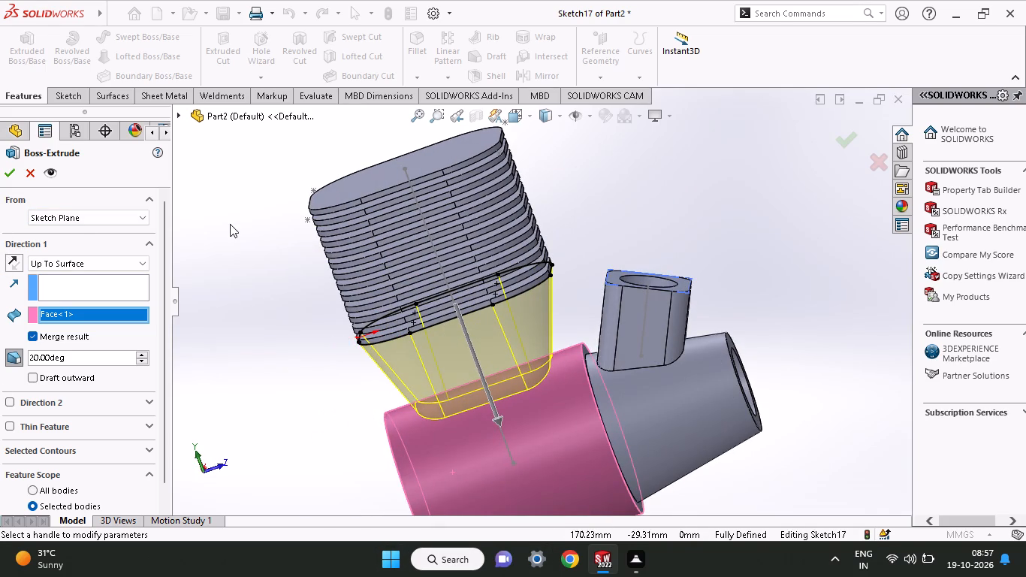
click(4, 175)
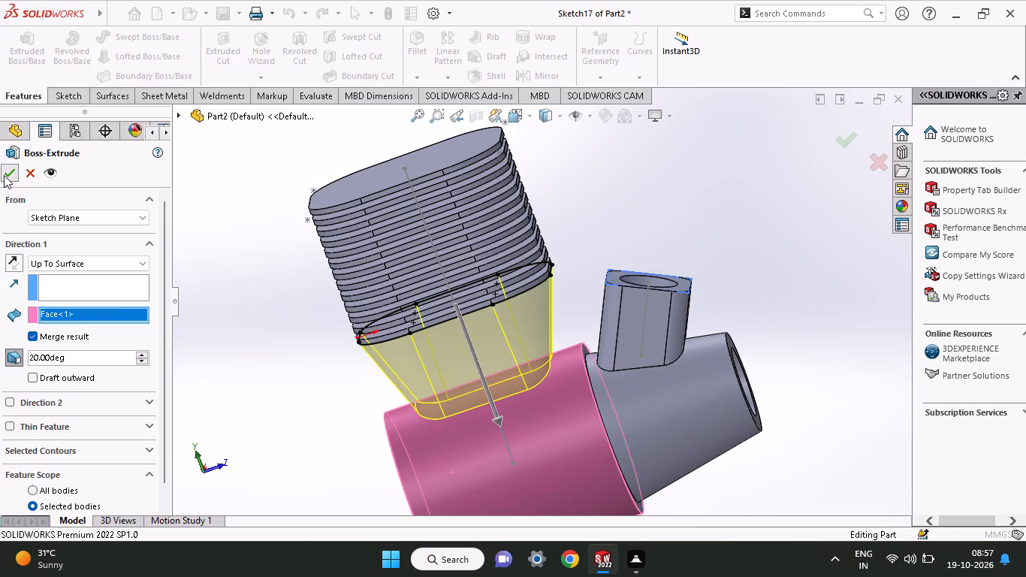
Start a new sketch on the outer end face of the rounded plate stack.
middle_drag(330, 415, 327, 403)
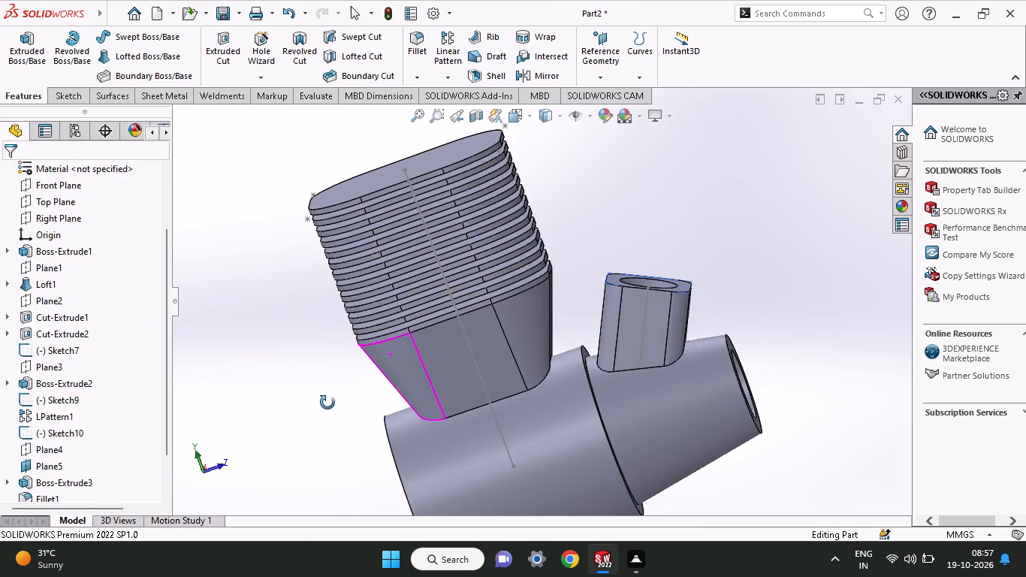
middle_drag(327, 403, 187, 493)
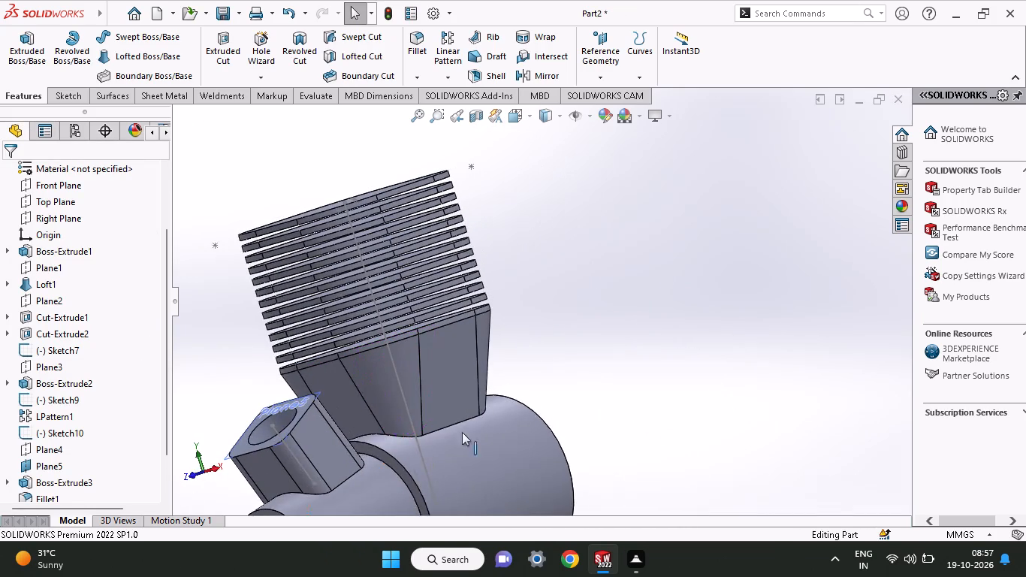
middle_drag(602, 334, 517, 367)
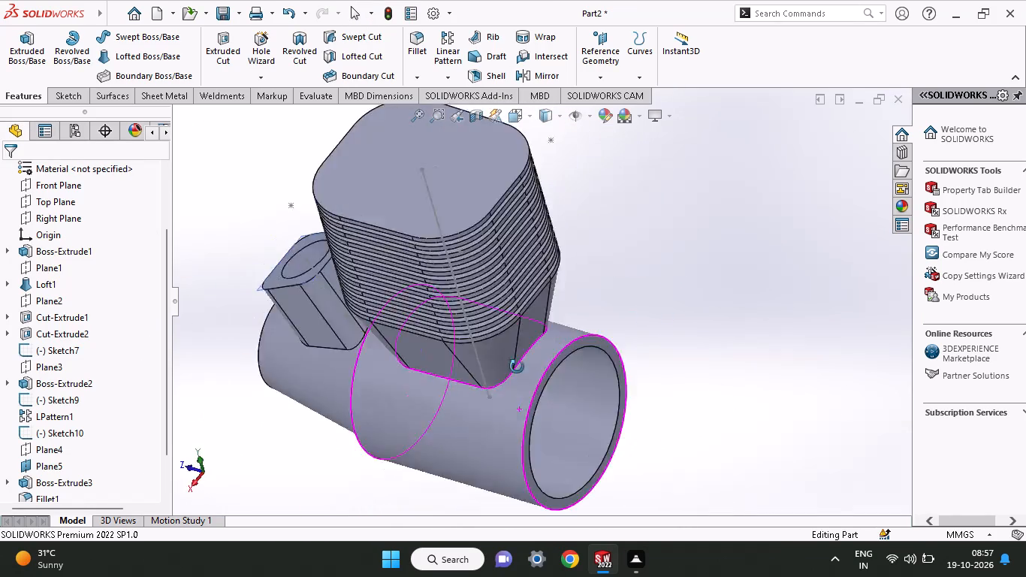
middle_drag(517, 367, 660, 225)
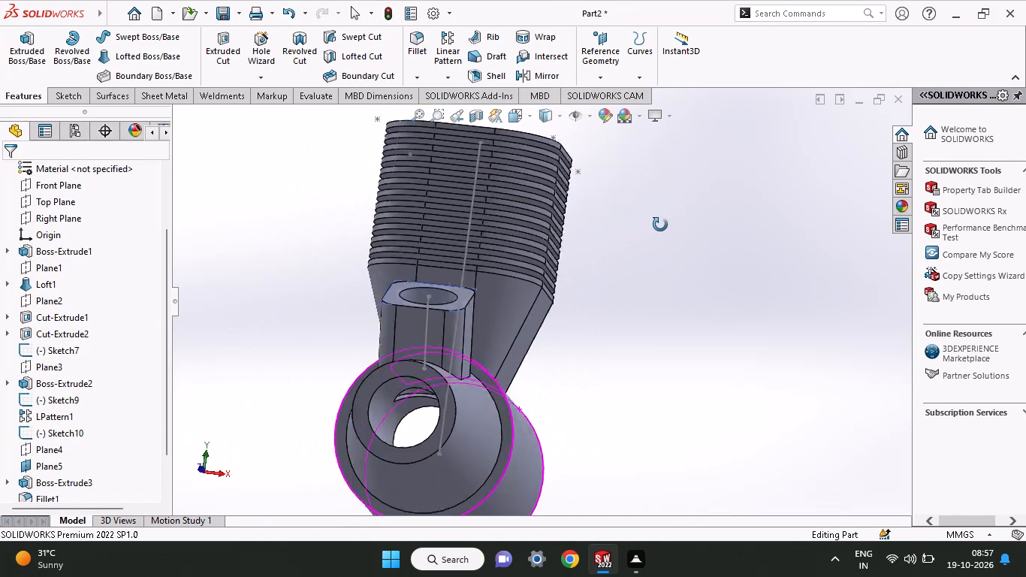
middle_drag(660, 225, 580, 292)
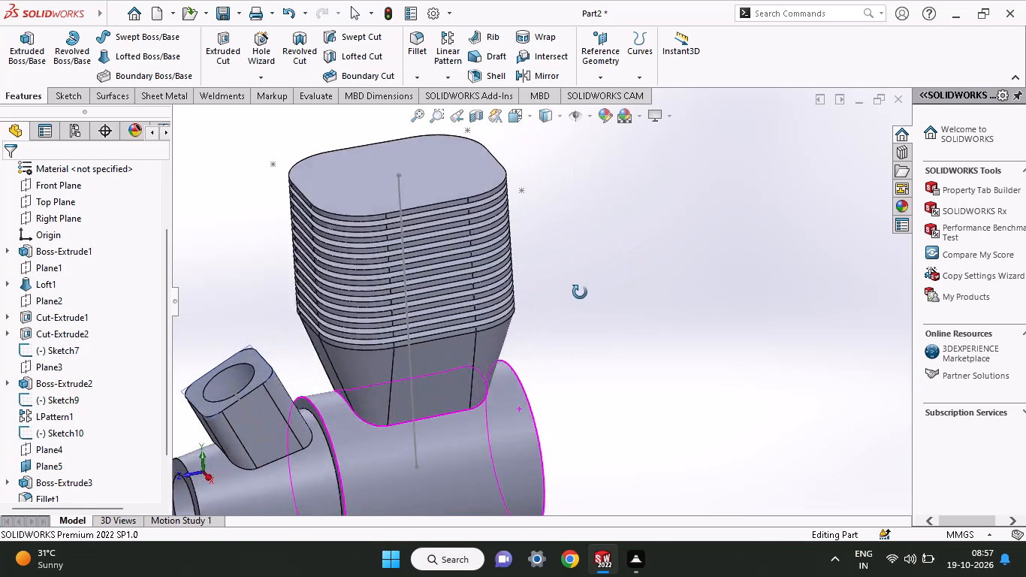
middle_drag(580, 292, 566, 423)
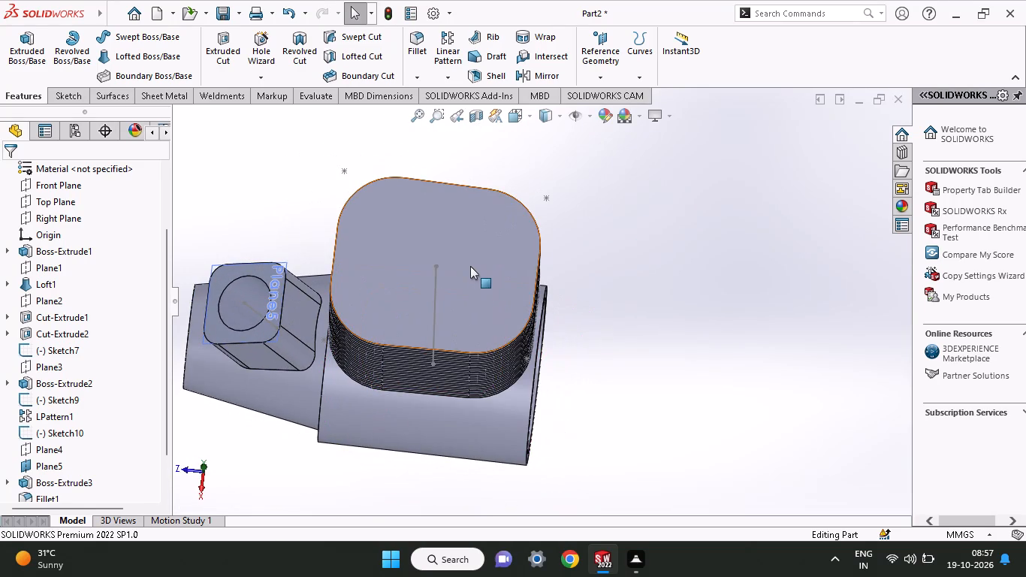
click(470, 266)
click(535, 225)
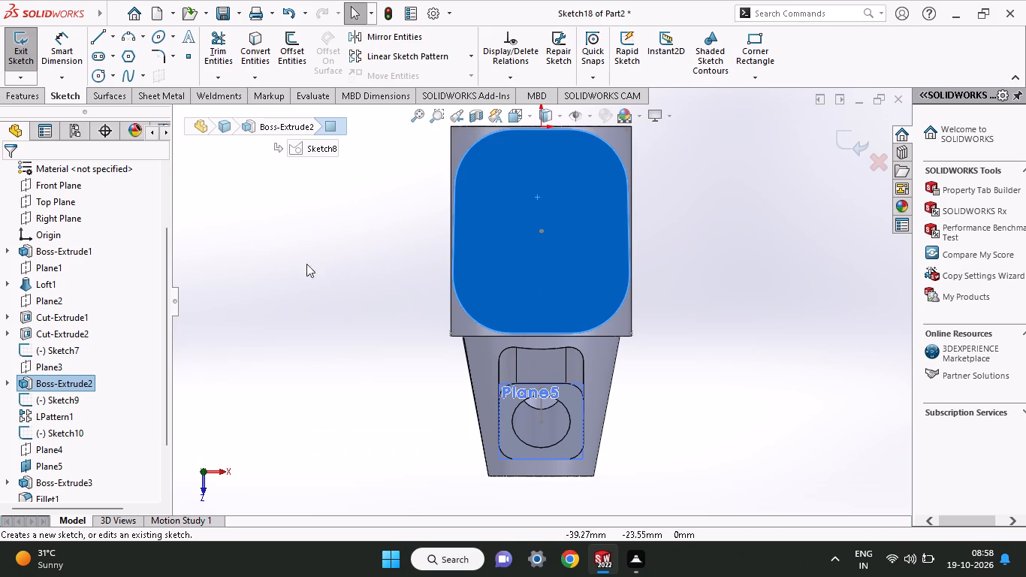
Sketch a circle centred on the plate stack's end face and dimension its diameter to 21 mm.
click(92, 77)
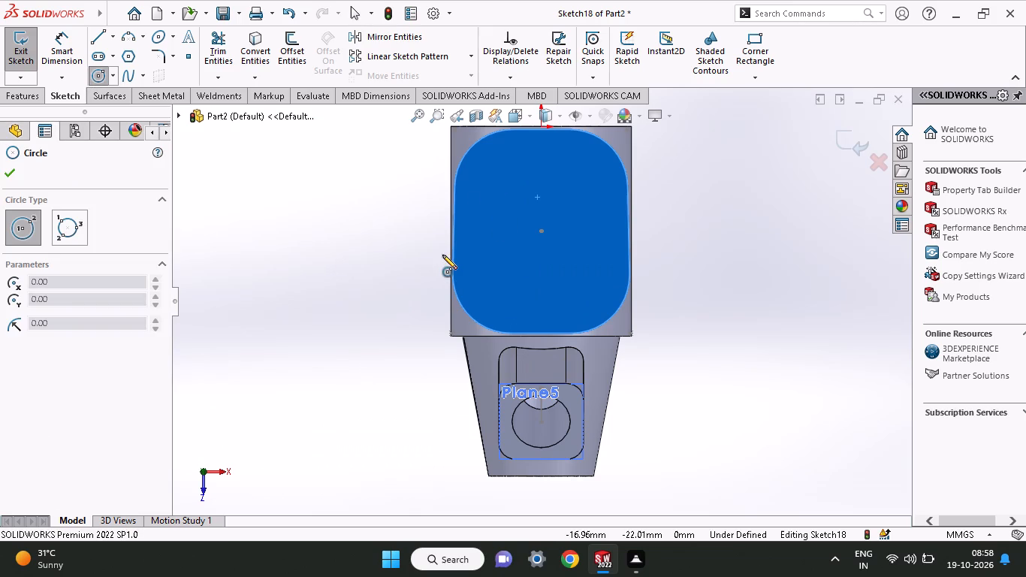
click(542, 233)
click(575, 269)
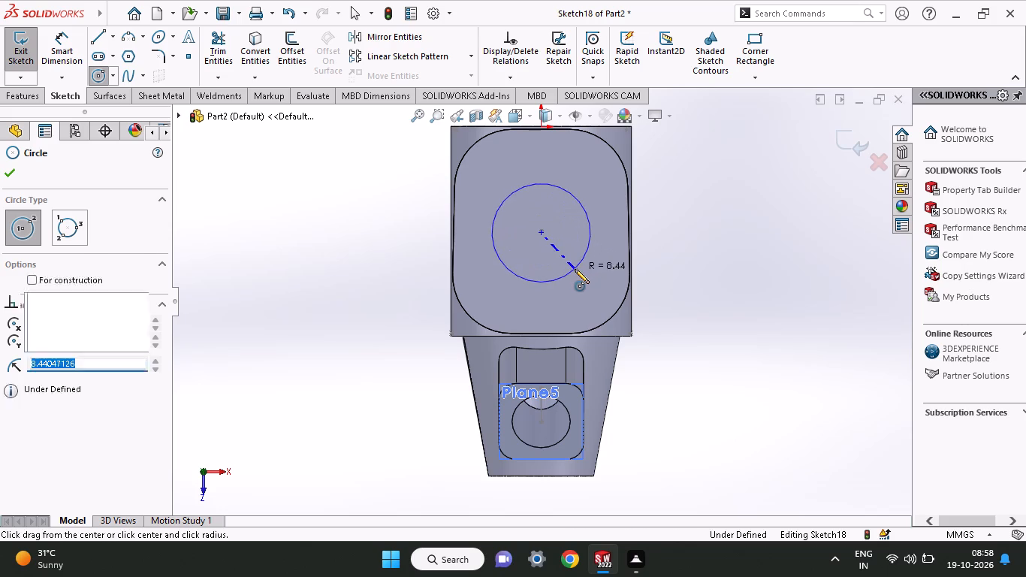
click(69, 66)
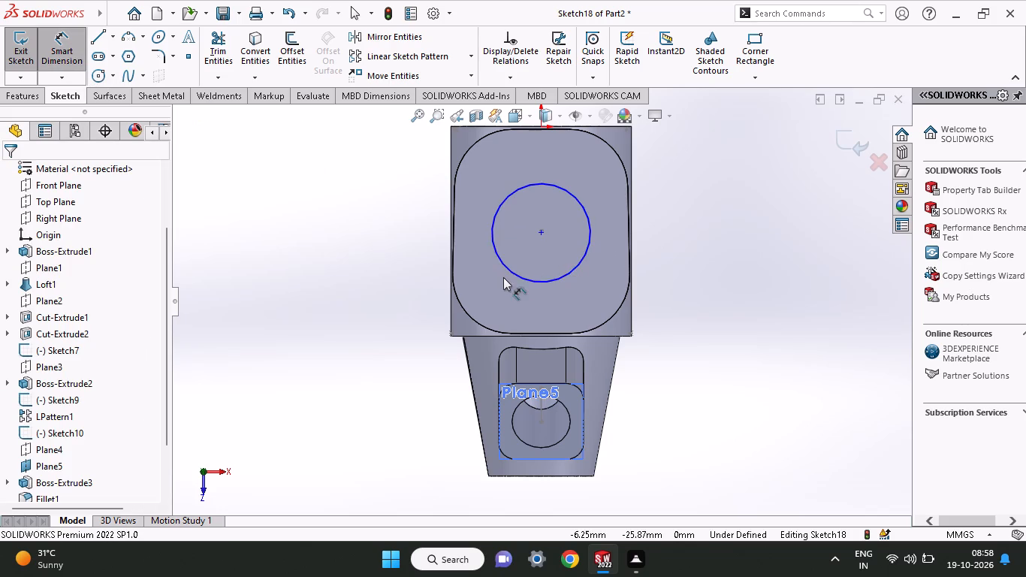
click(505, 267)
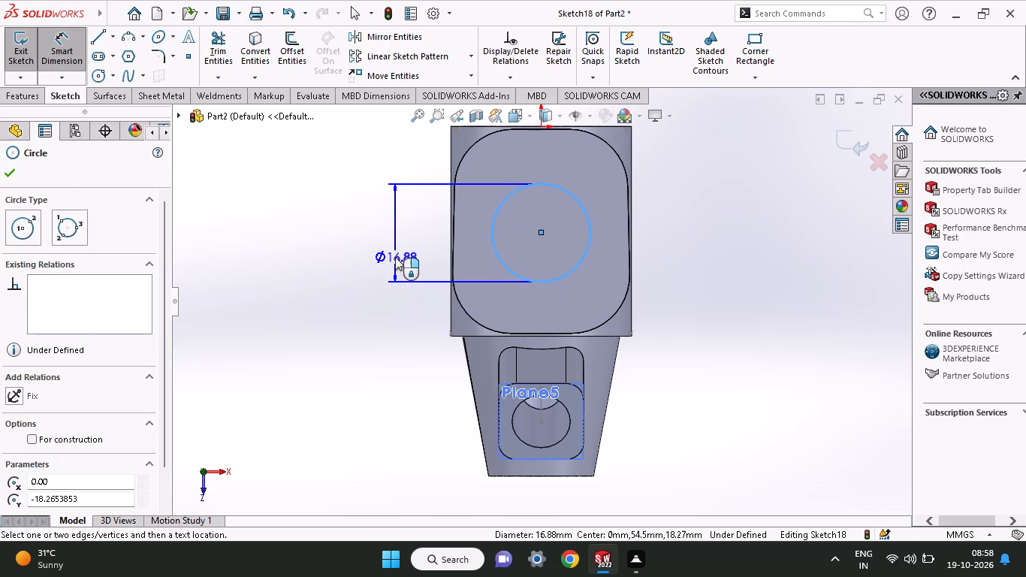
click(394, 257)
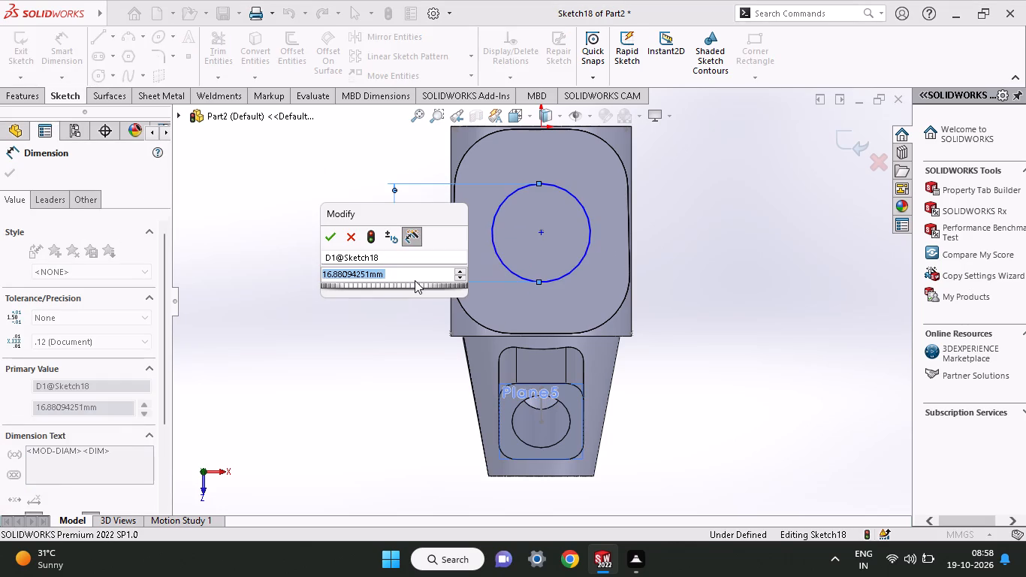
text(21)
key(Return)
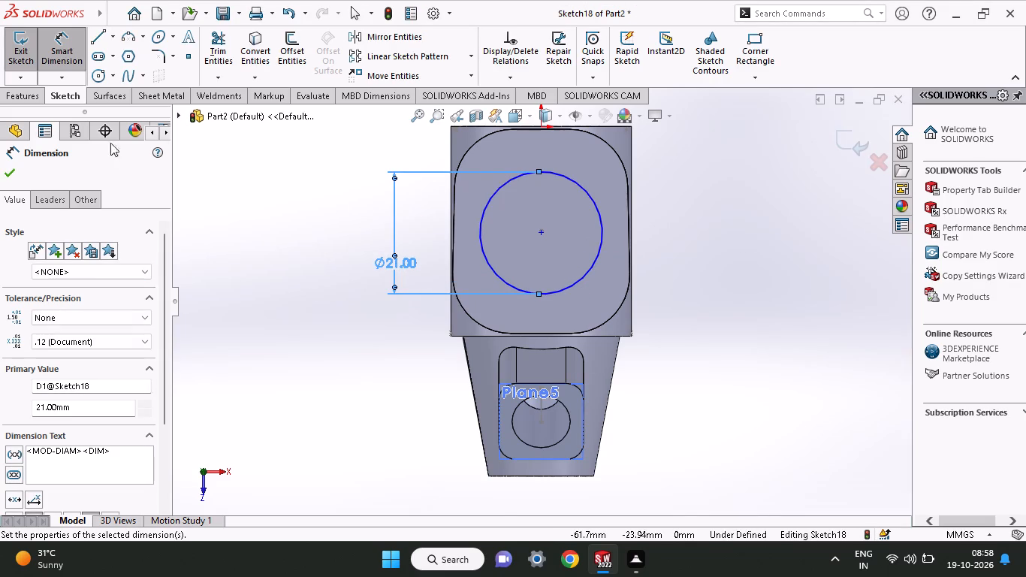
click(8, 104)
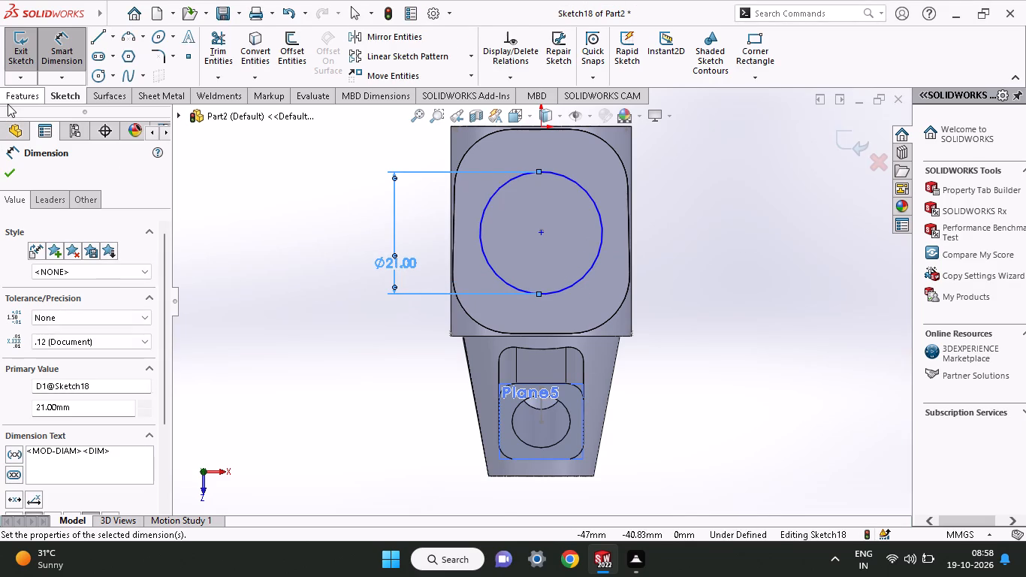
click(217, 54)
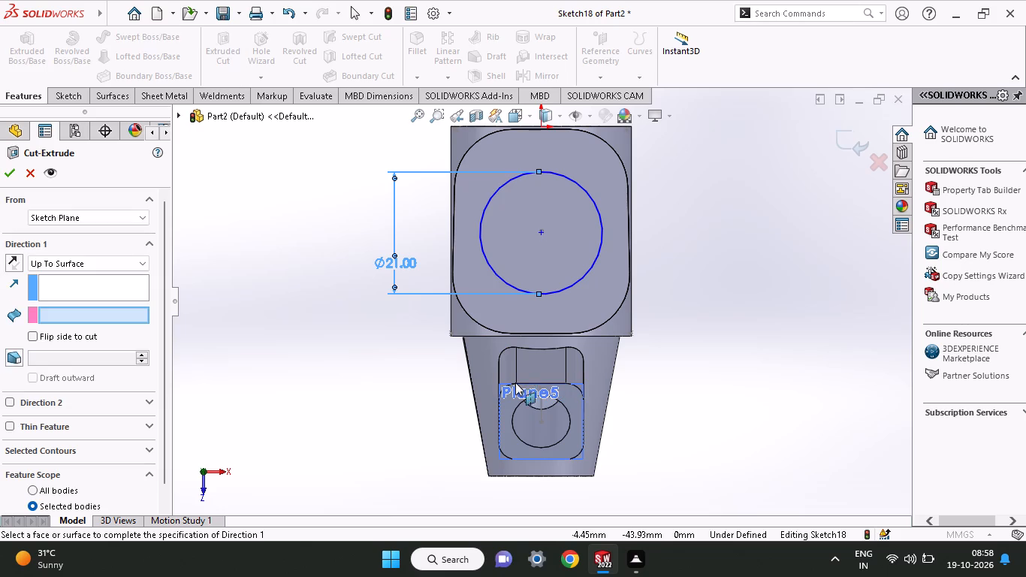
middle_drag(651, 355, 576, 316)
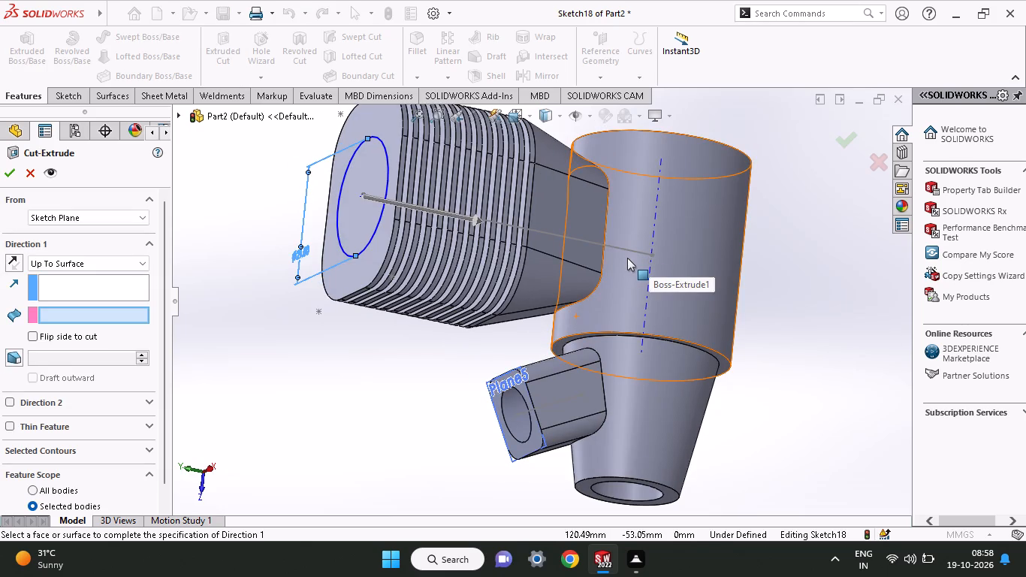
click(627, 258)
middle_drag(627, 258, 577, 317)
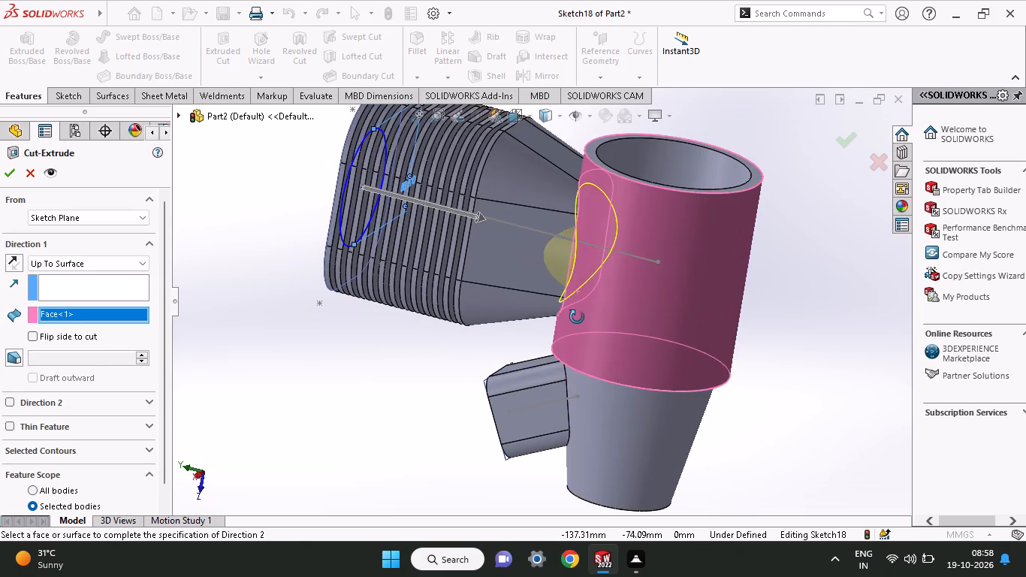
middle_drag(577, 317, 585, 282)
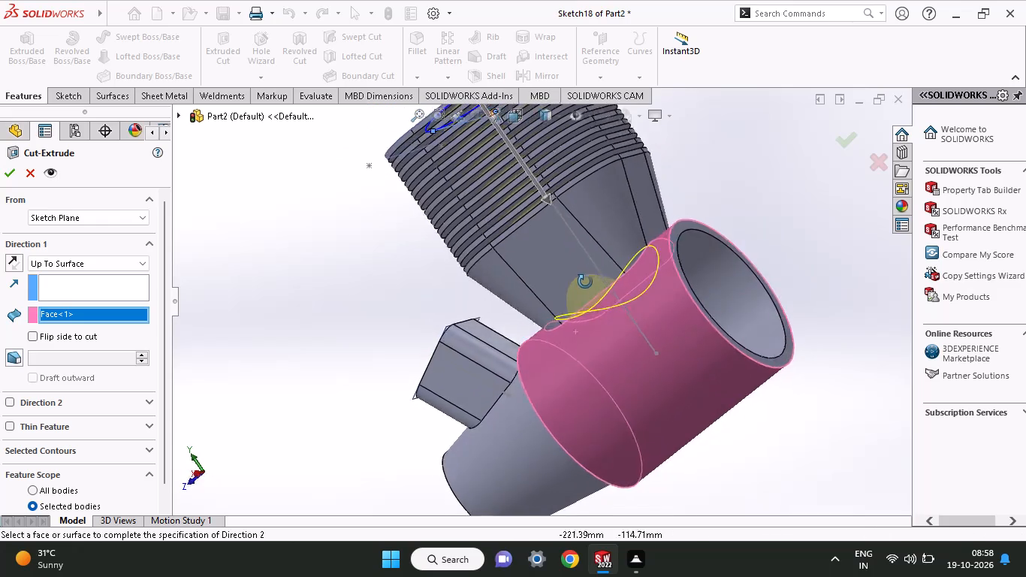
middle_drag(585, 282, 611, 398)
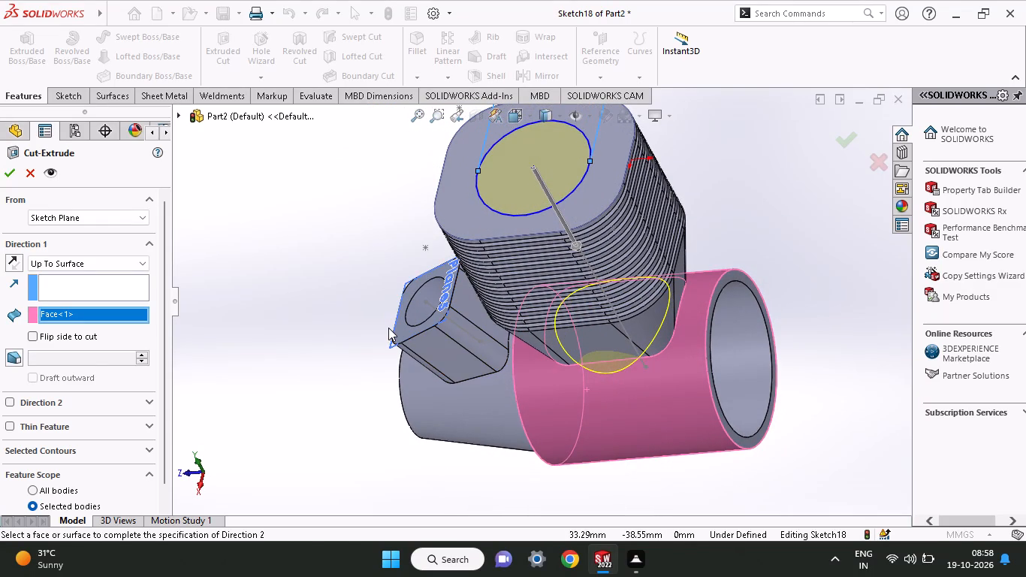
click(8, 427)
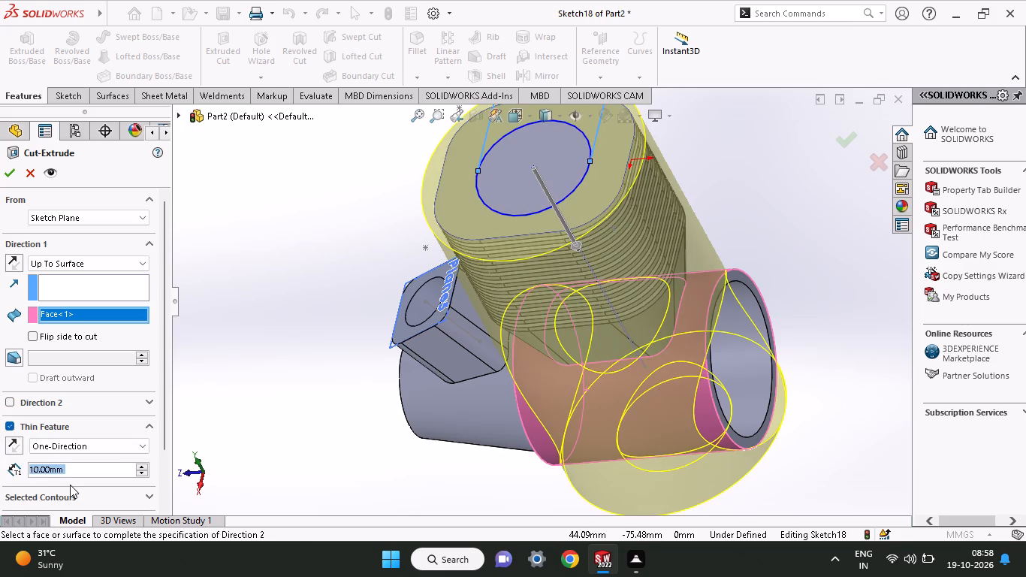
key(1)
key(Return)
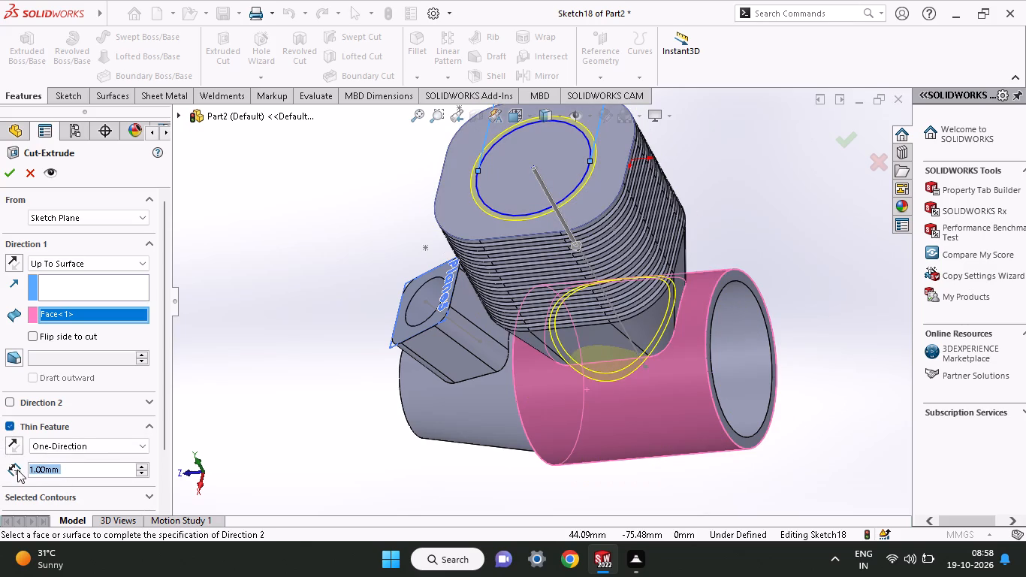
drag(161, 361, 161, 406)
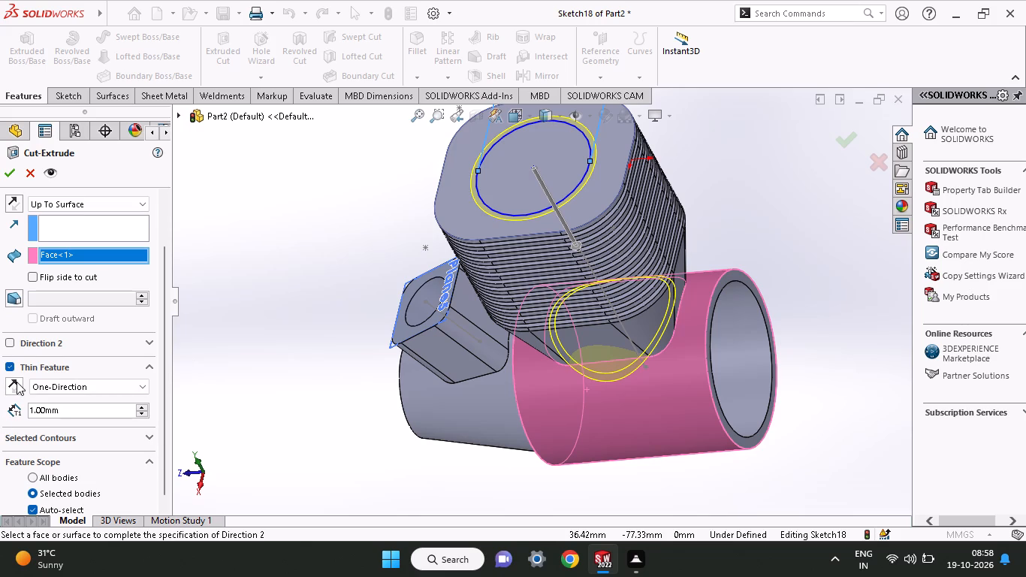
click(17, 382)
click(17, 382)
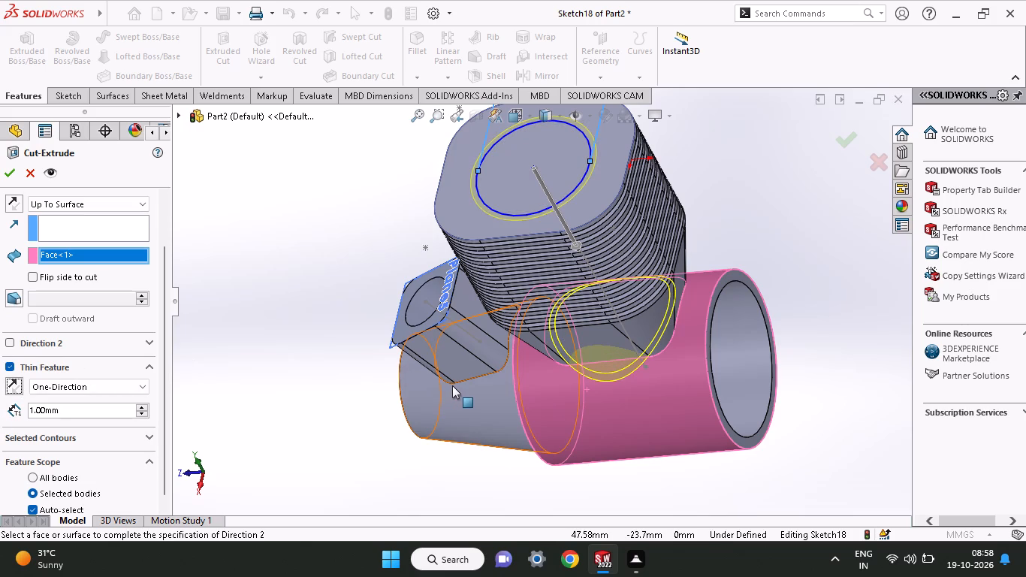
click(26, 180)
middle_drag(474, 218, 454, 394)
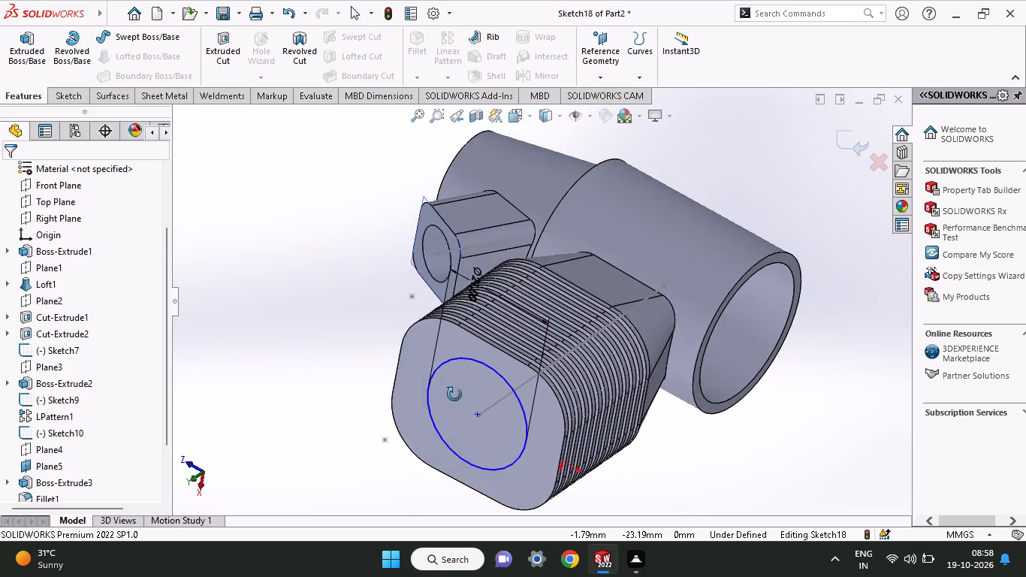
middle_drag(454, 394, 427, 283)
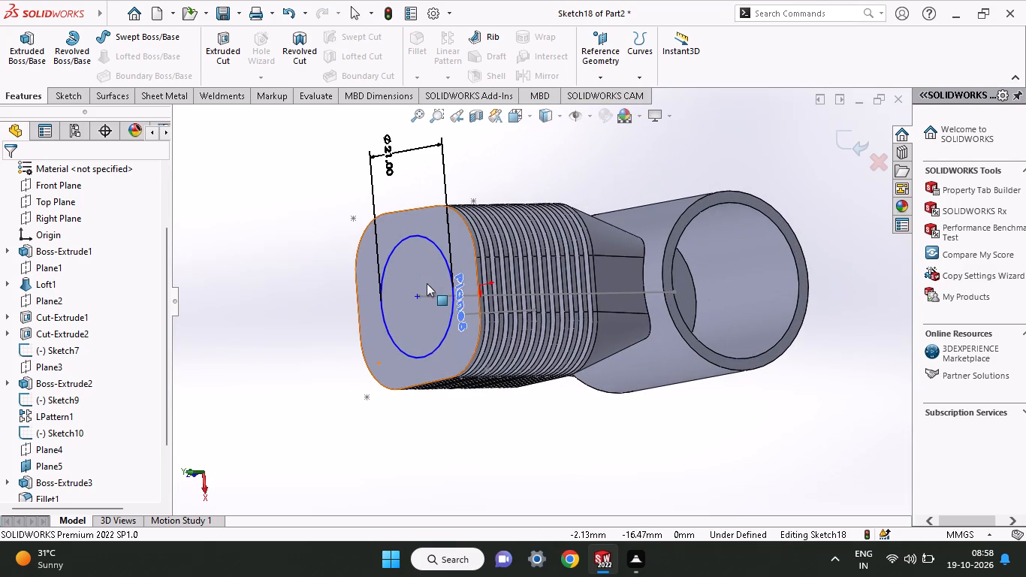
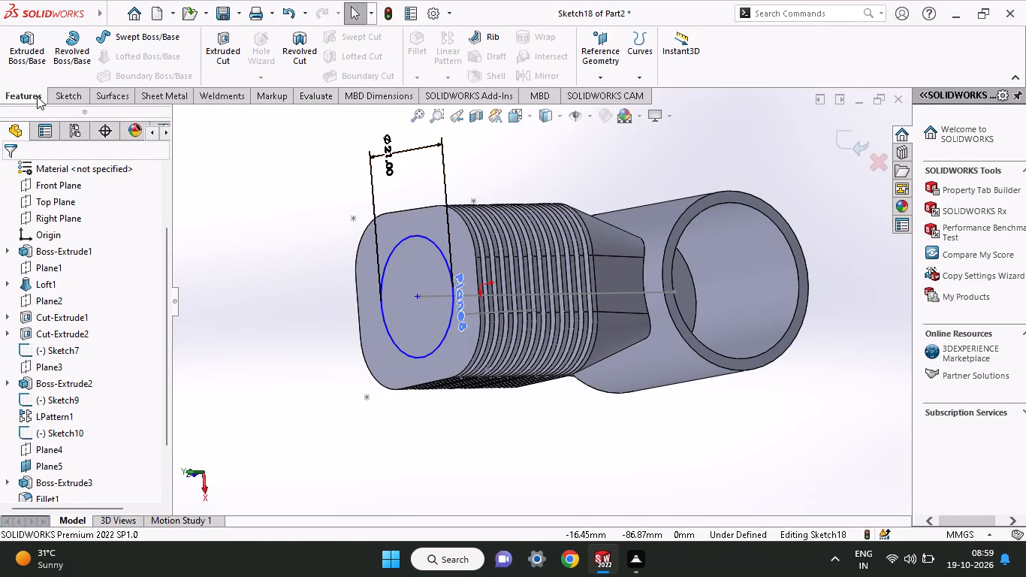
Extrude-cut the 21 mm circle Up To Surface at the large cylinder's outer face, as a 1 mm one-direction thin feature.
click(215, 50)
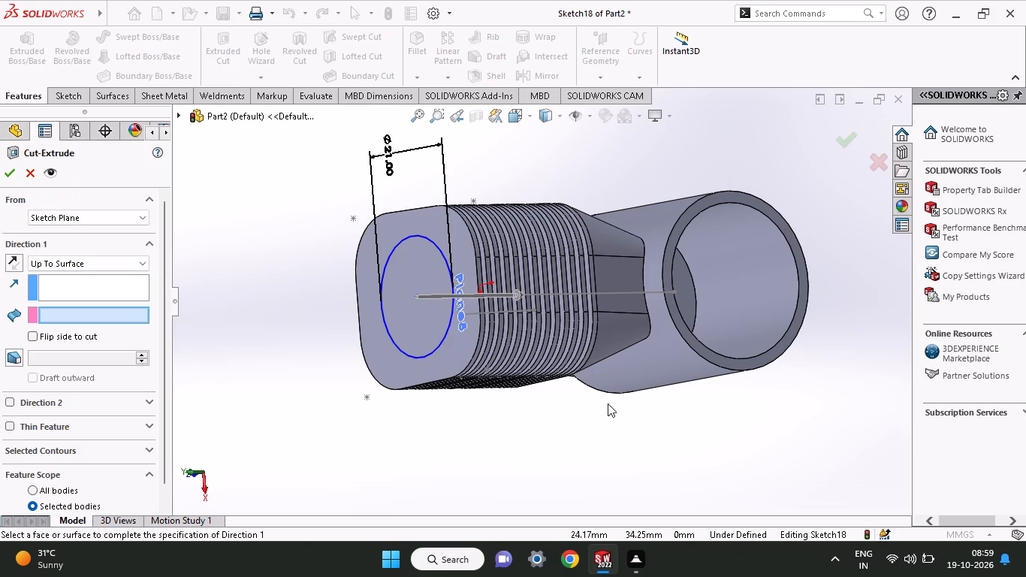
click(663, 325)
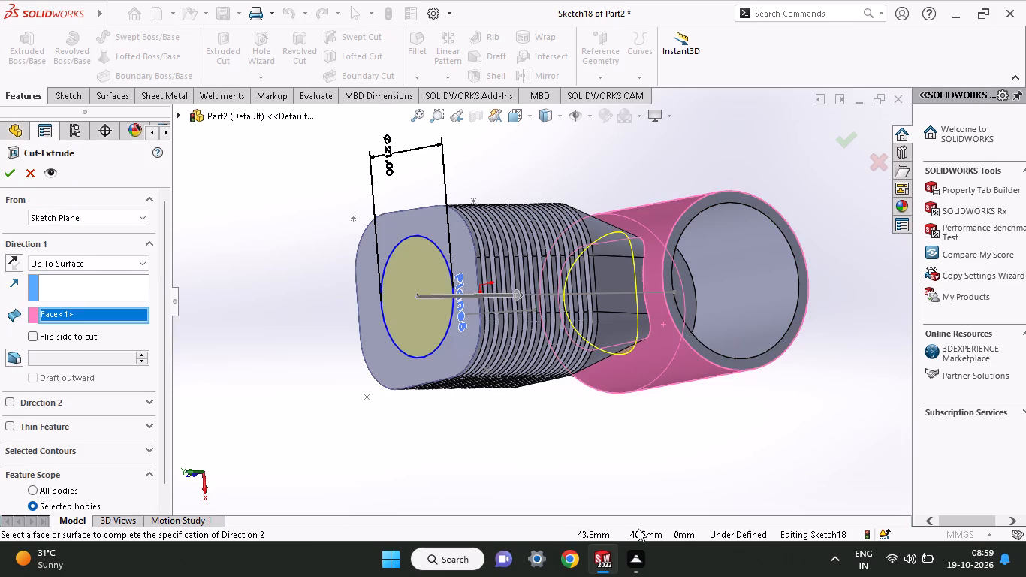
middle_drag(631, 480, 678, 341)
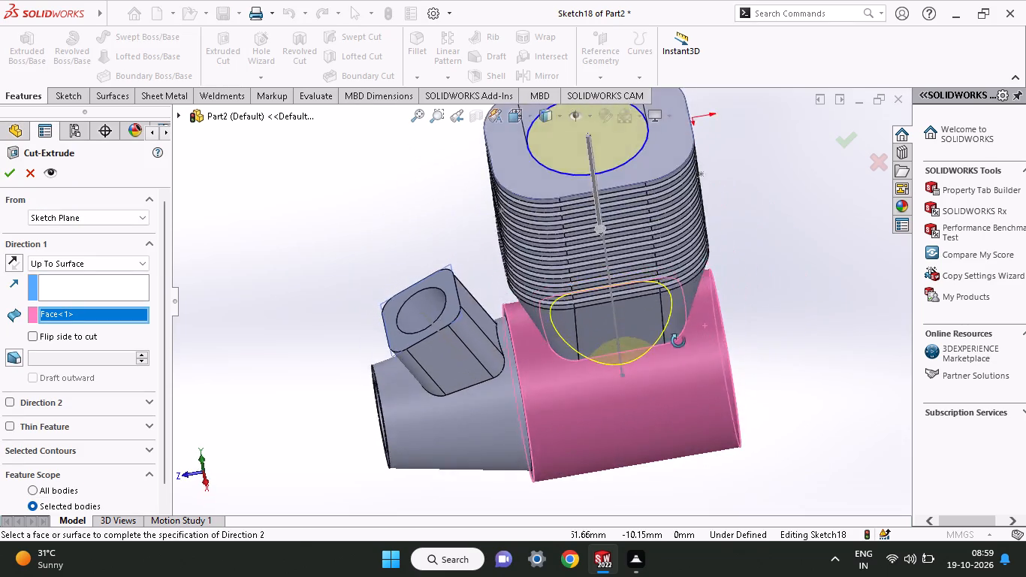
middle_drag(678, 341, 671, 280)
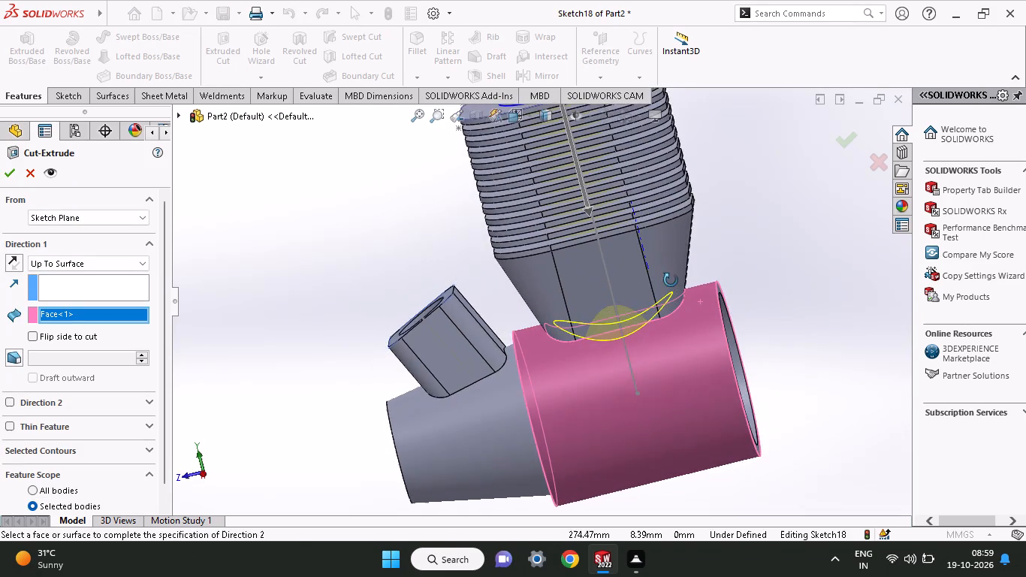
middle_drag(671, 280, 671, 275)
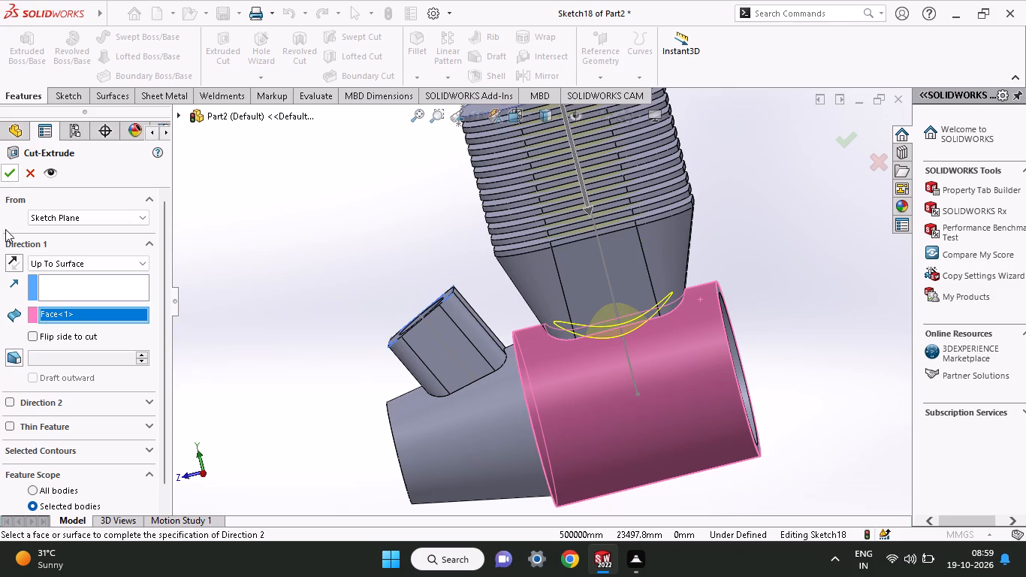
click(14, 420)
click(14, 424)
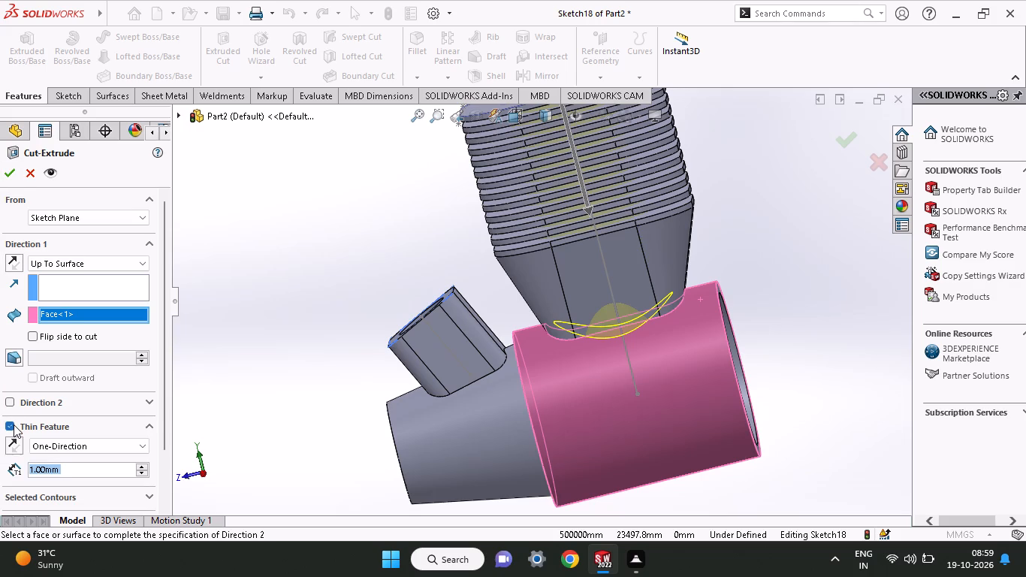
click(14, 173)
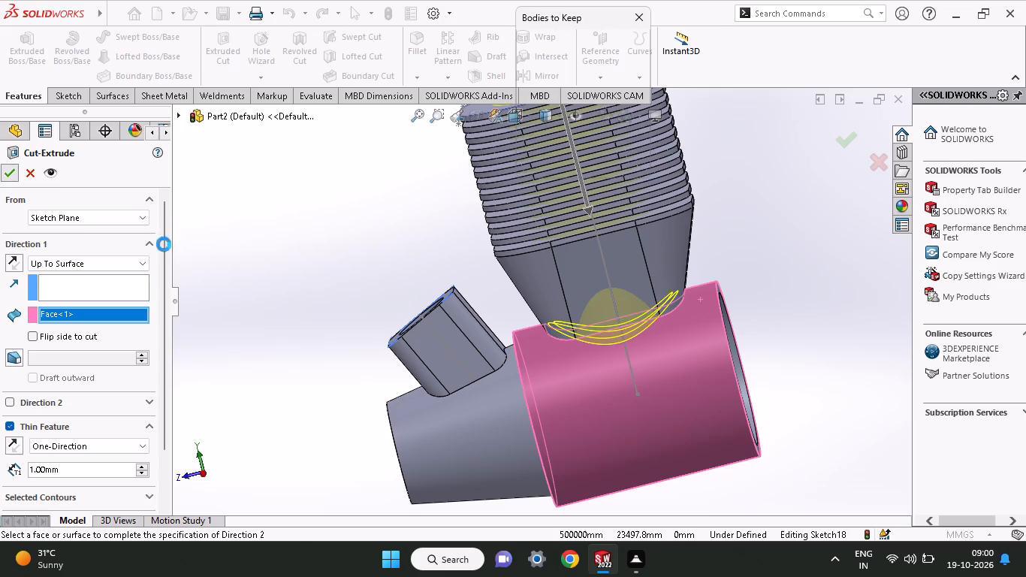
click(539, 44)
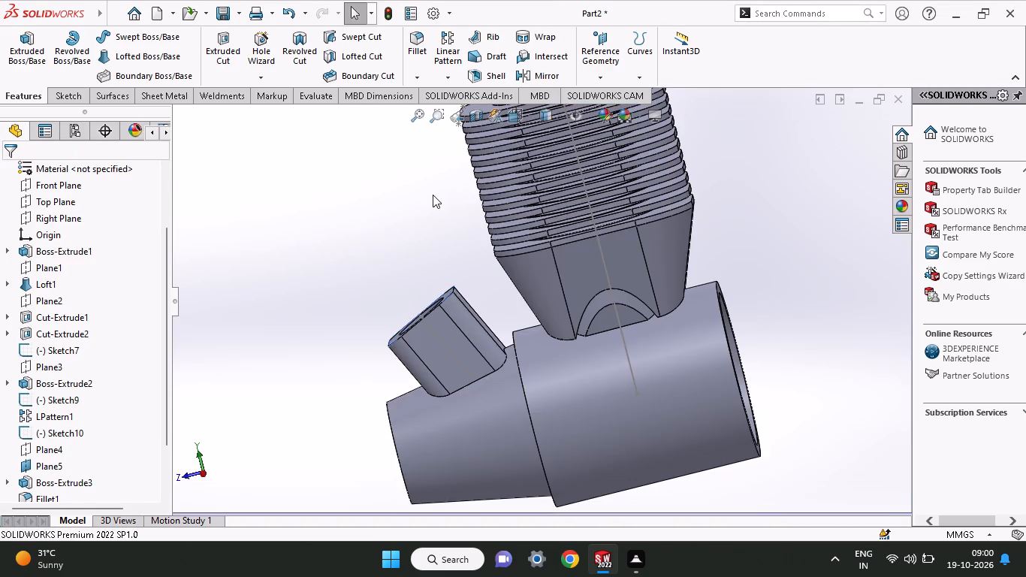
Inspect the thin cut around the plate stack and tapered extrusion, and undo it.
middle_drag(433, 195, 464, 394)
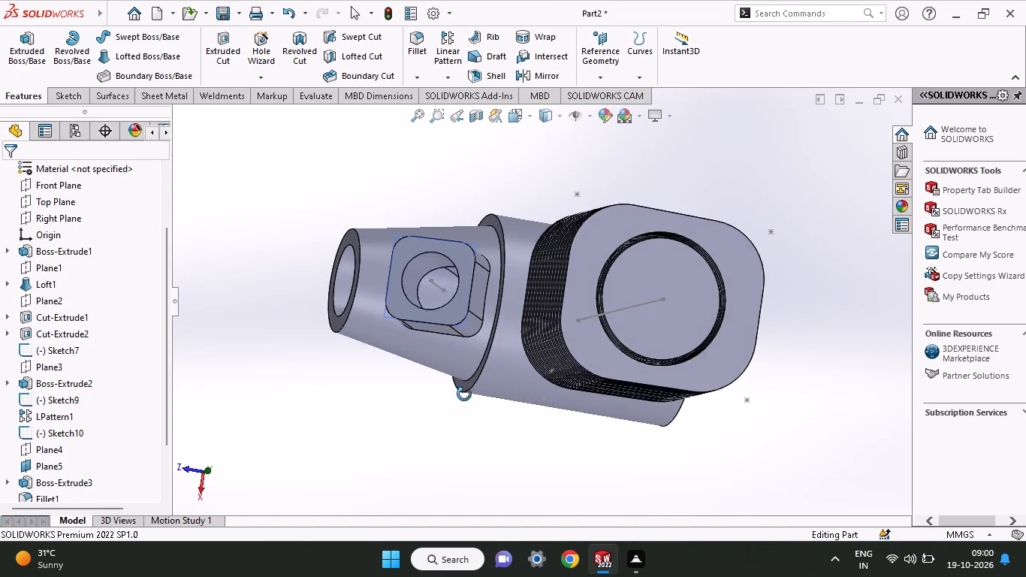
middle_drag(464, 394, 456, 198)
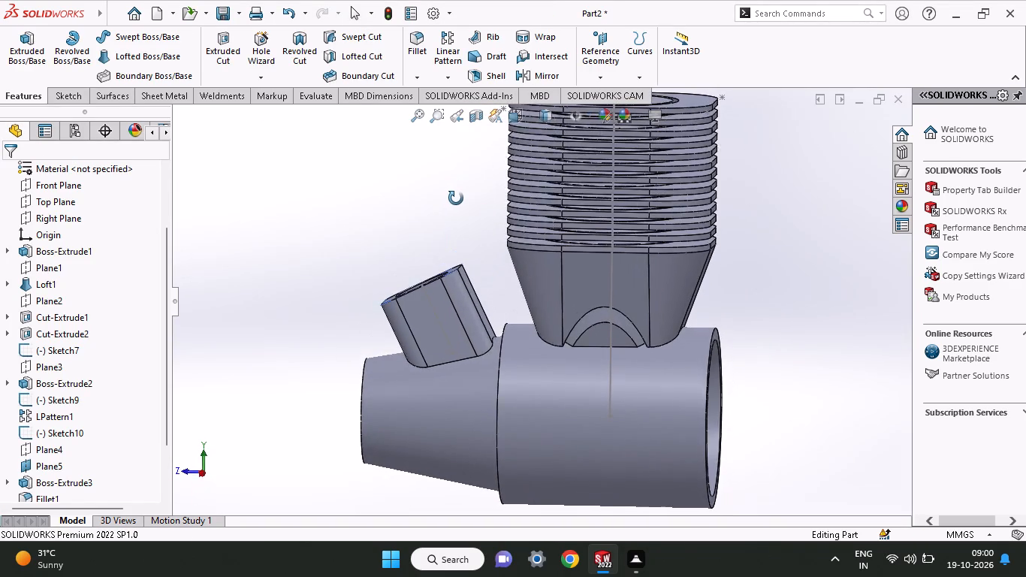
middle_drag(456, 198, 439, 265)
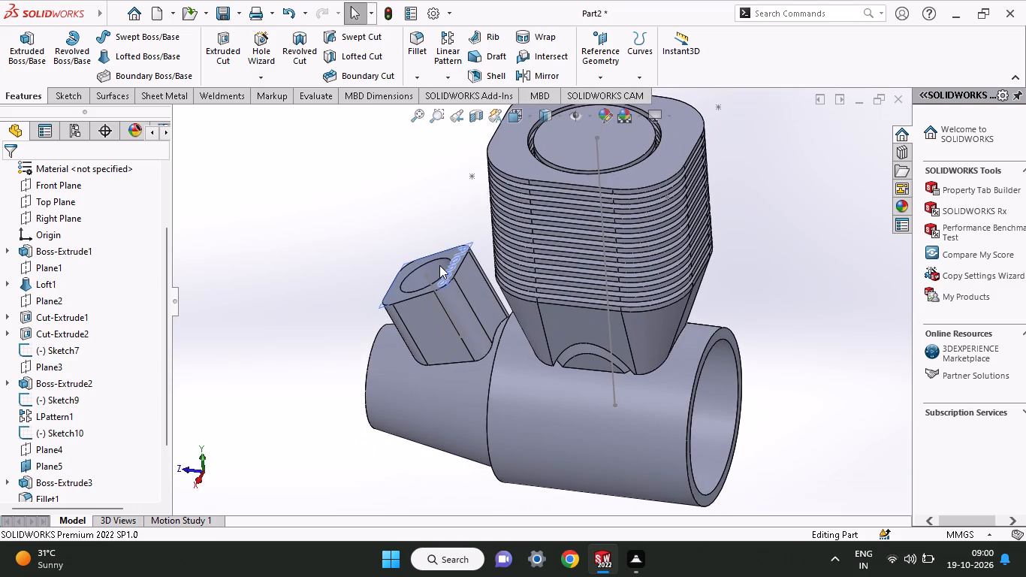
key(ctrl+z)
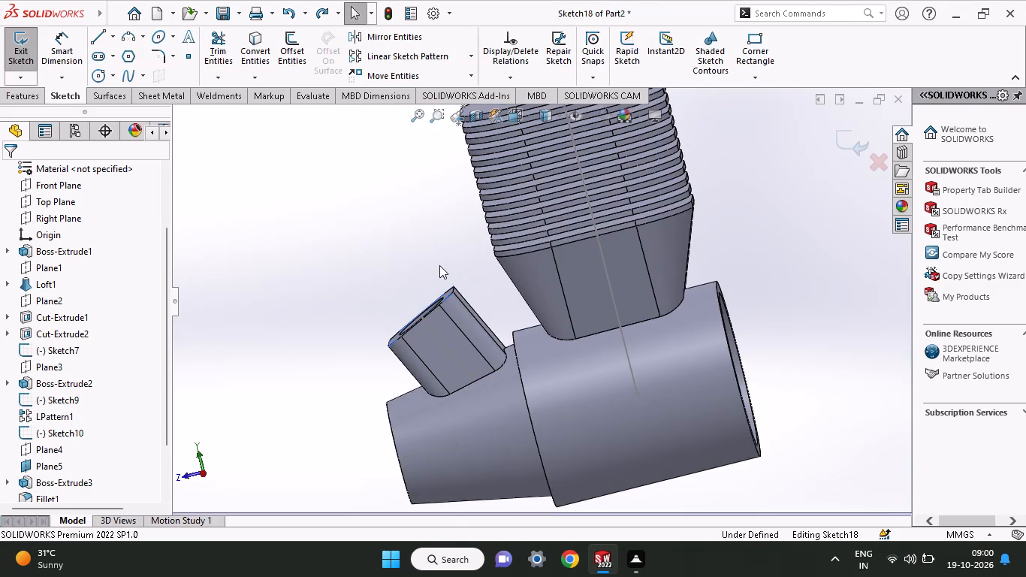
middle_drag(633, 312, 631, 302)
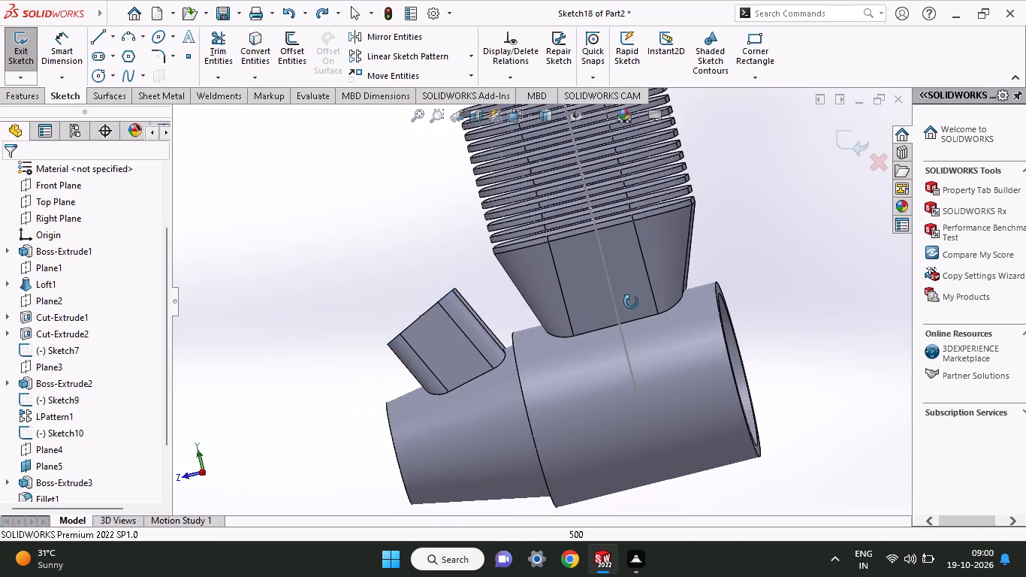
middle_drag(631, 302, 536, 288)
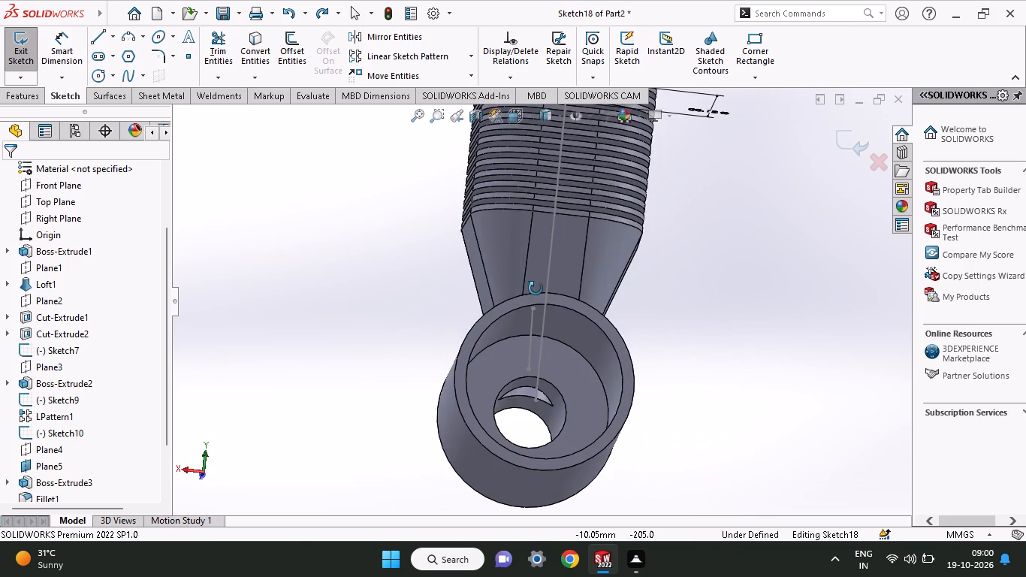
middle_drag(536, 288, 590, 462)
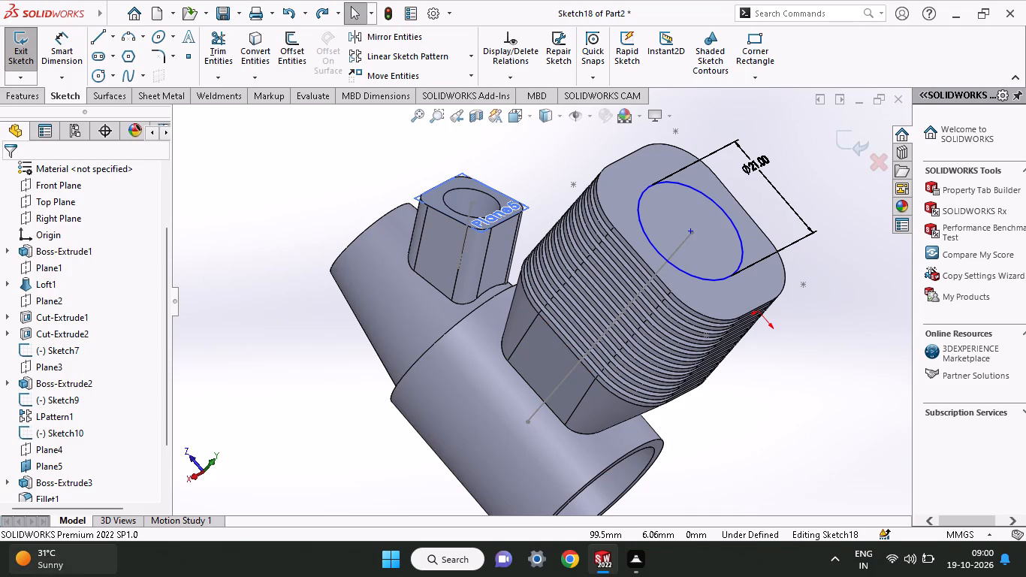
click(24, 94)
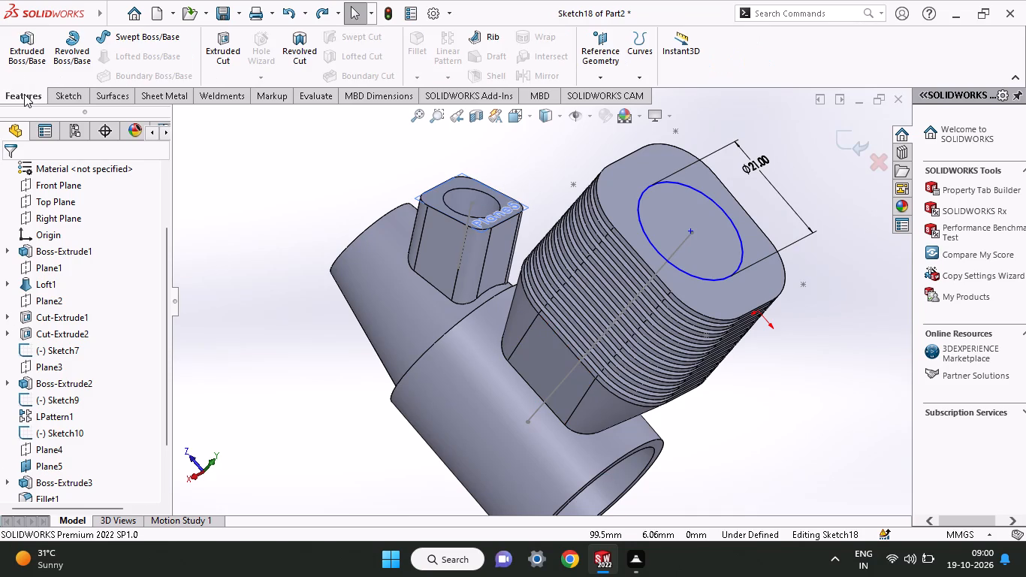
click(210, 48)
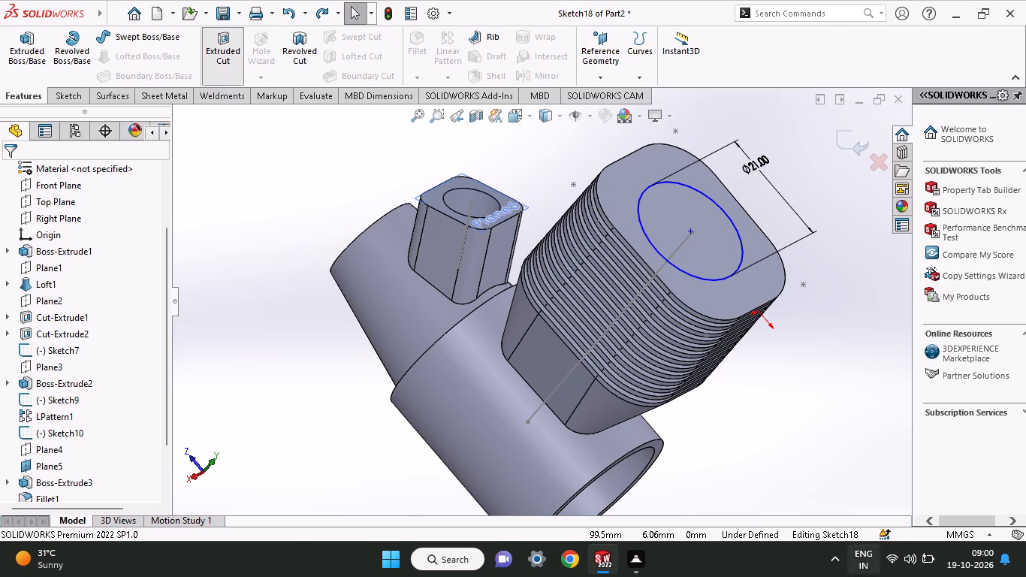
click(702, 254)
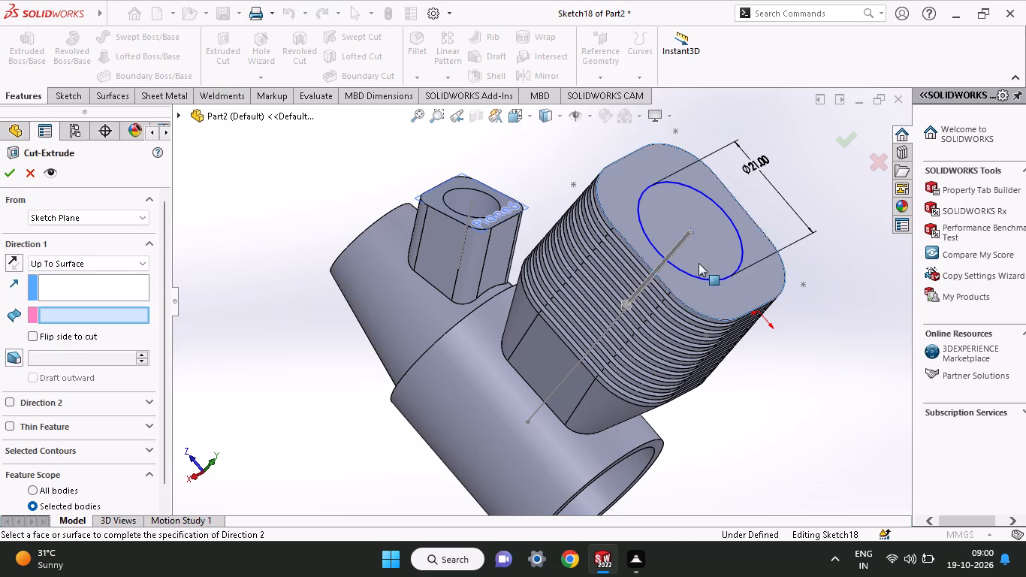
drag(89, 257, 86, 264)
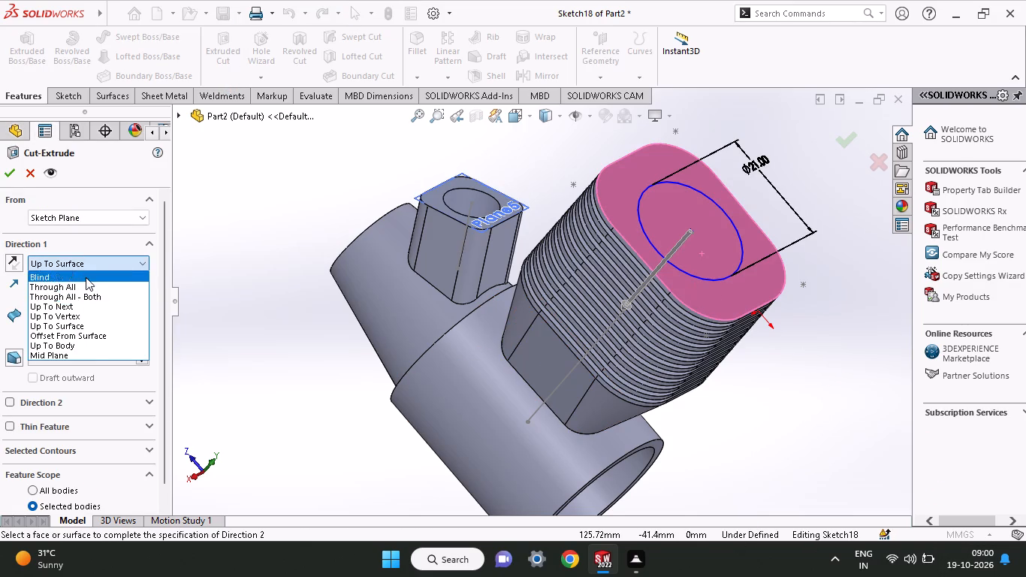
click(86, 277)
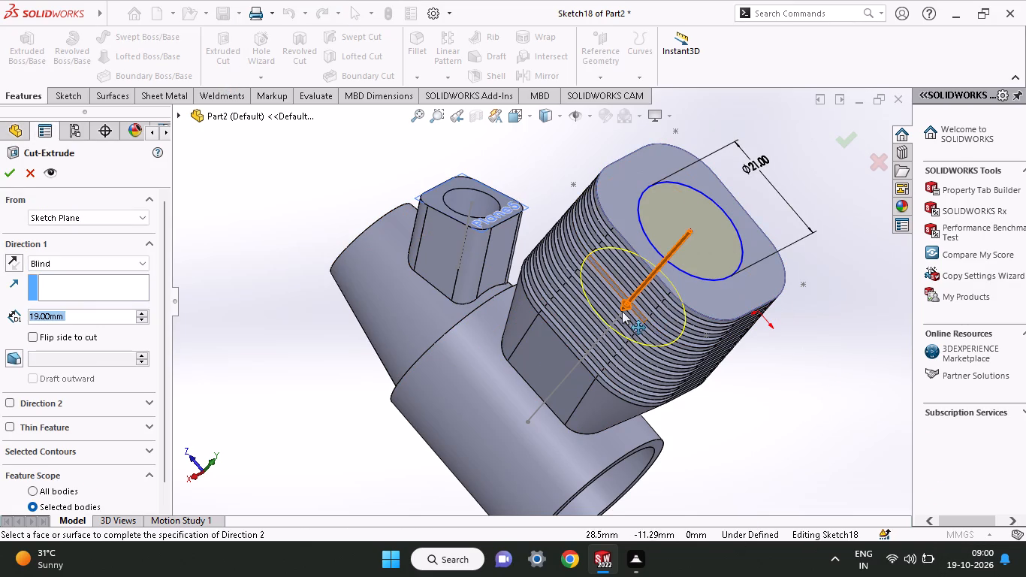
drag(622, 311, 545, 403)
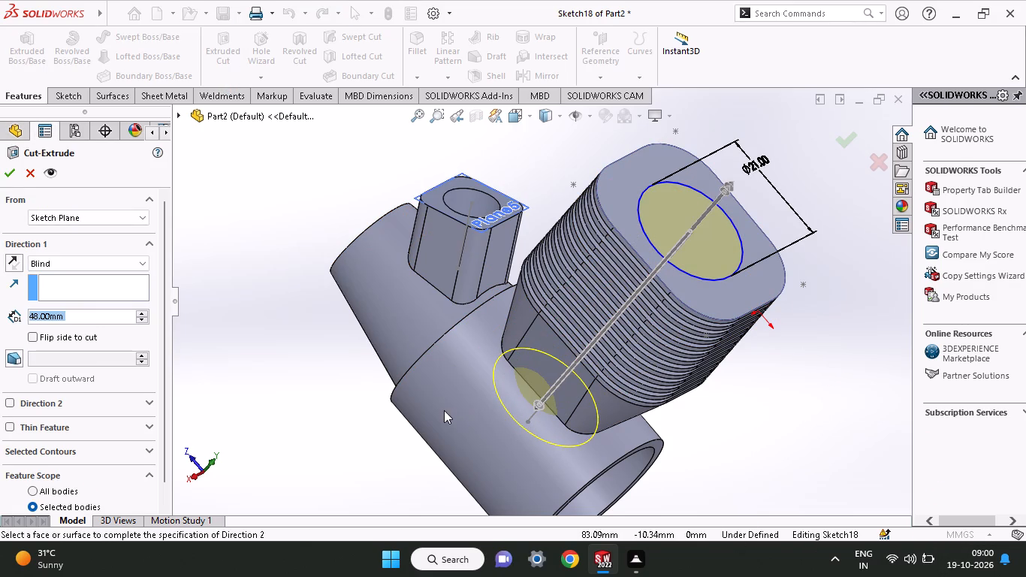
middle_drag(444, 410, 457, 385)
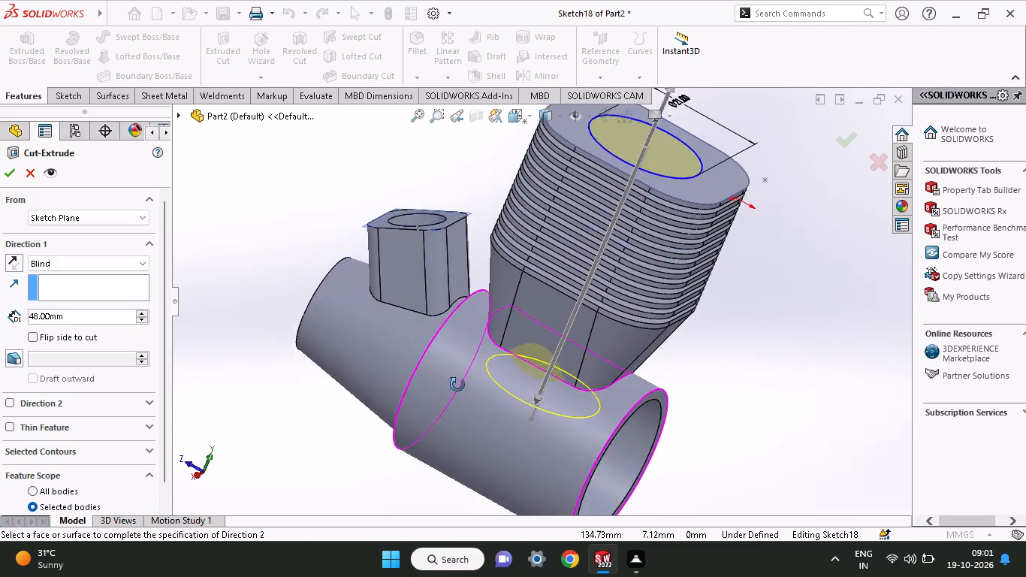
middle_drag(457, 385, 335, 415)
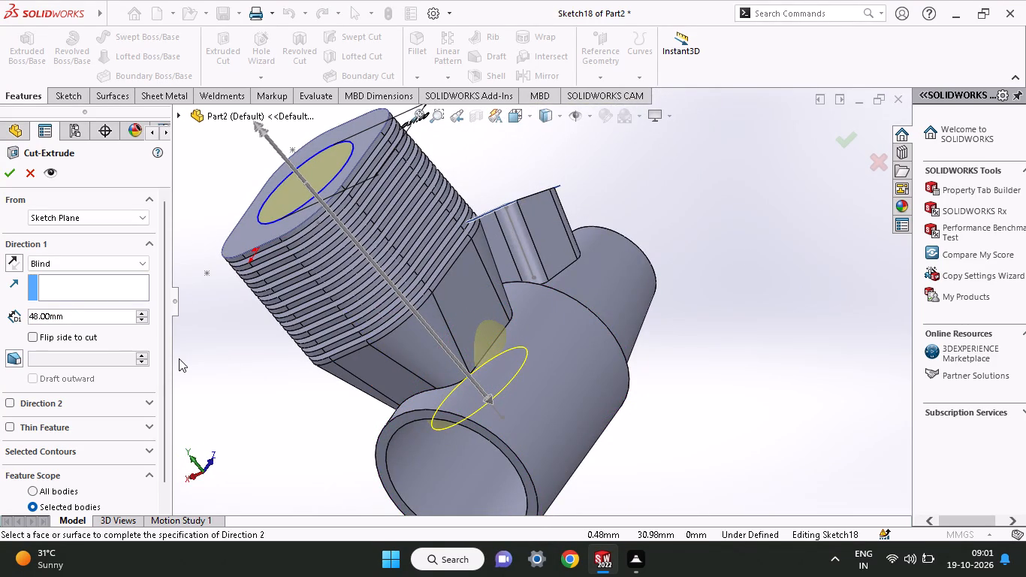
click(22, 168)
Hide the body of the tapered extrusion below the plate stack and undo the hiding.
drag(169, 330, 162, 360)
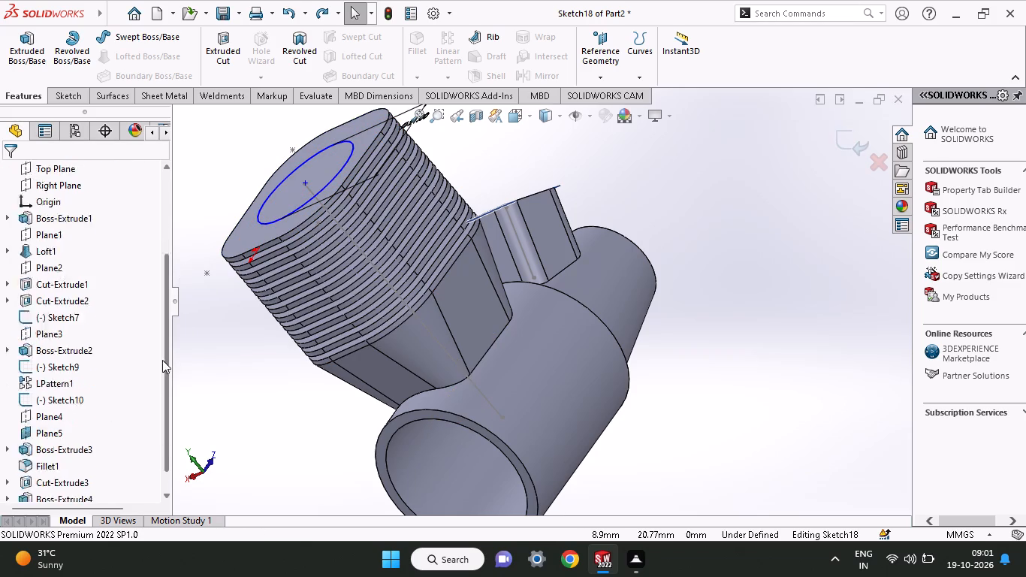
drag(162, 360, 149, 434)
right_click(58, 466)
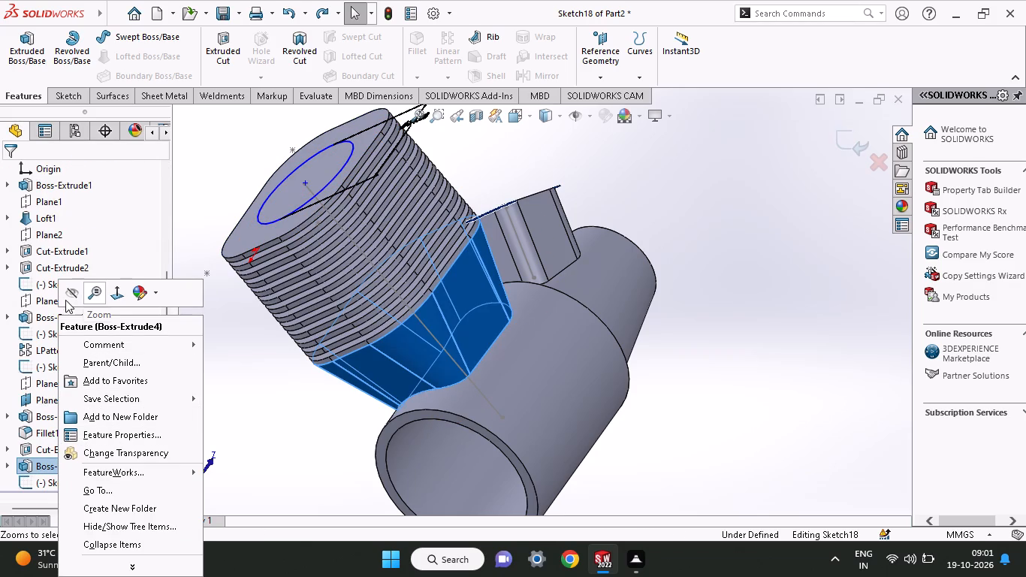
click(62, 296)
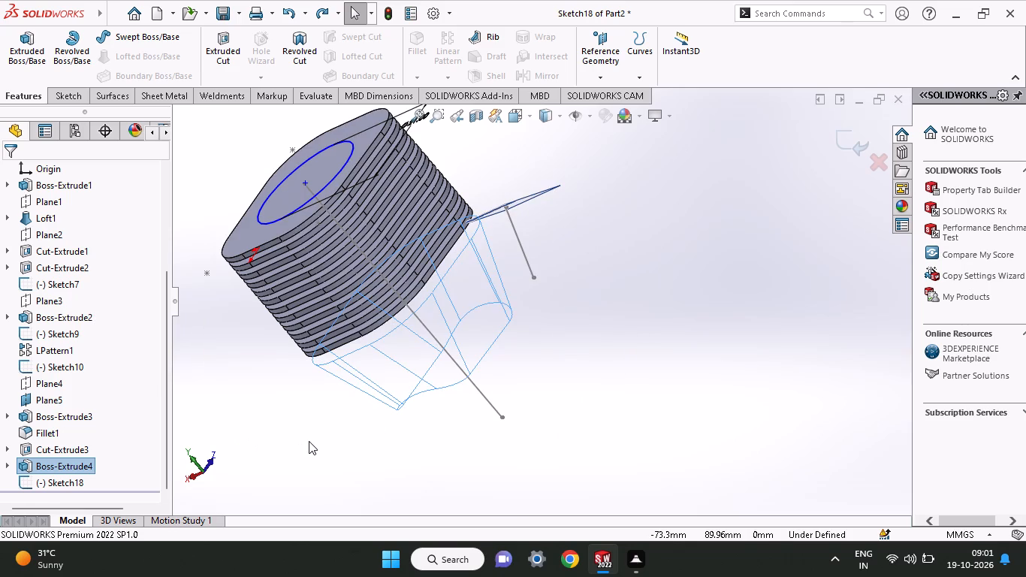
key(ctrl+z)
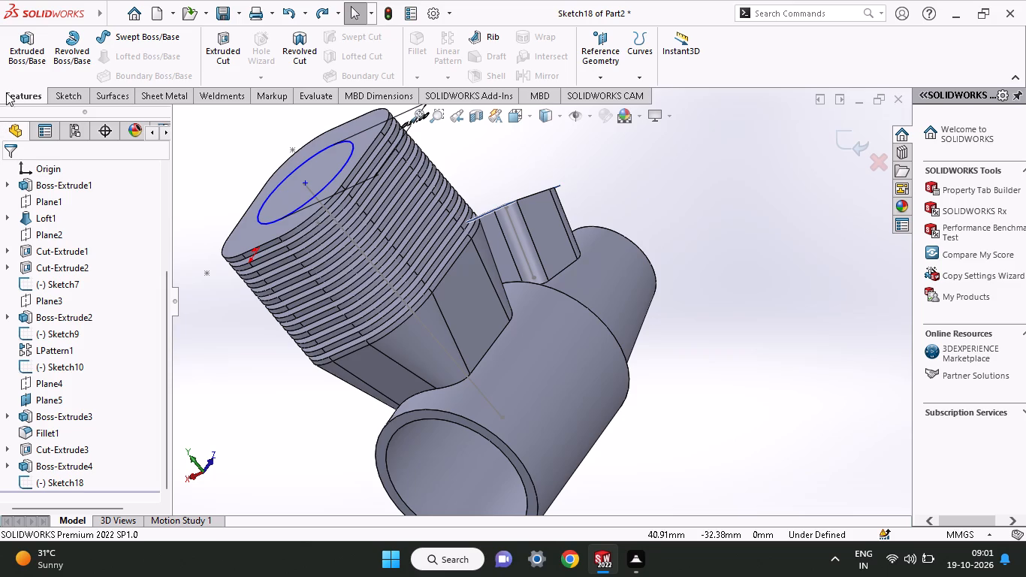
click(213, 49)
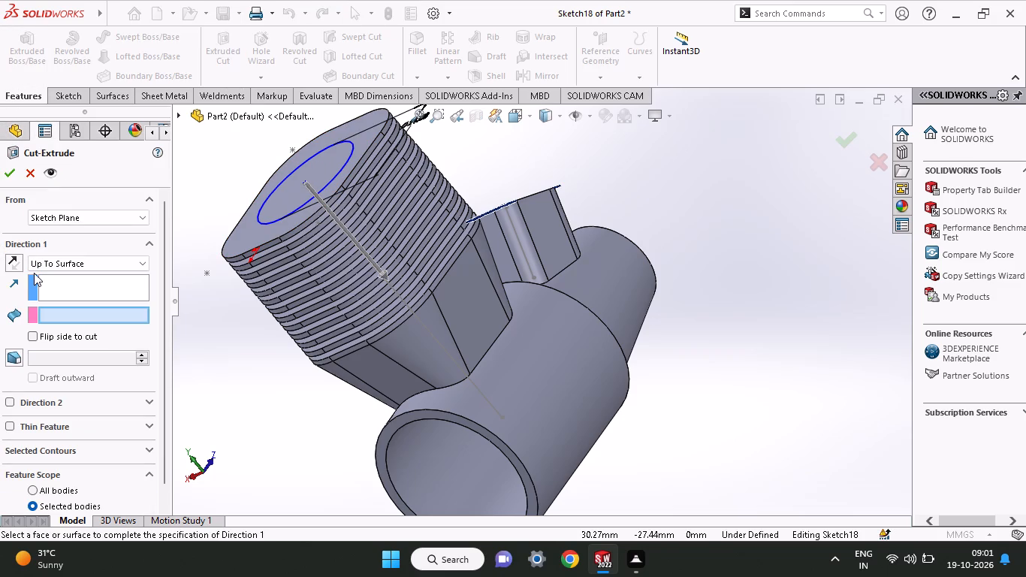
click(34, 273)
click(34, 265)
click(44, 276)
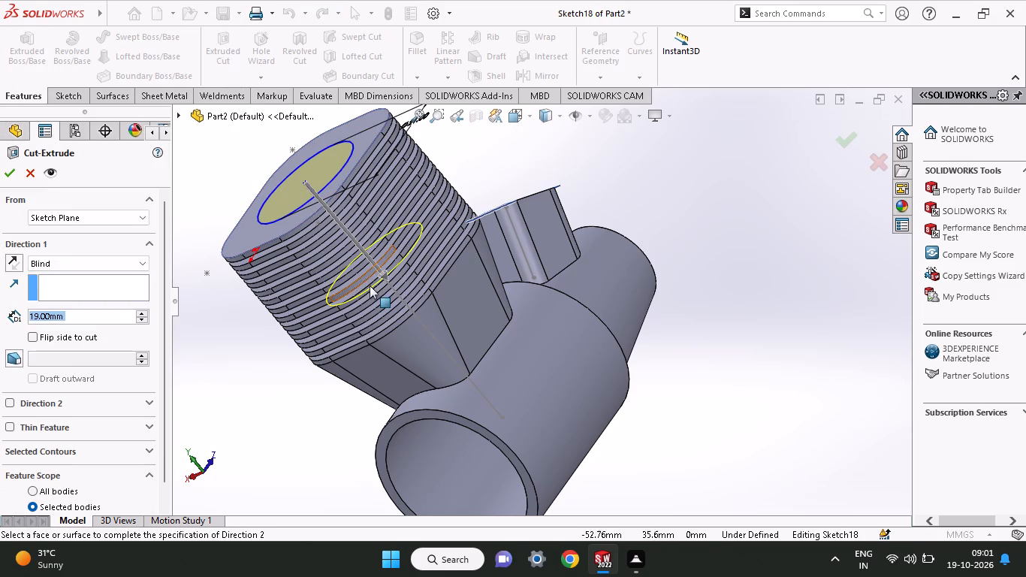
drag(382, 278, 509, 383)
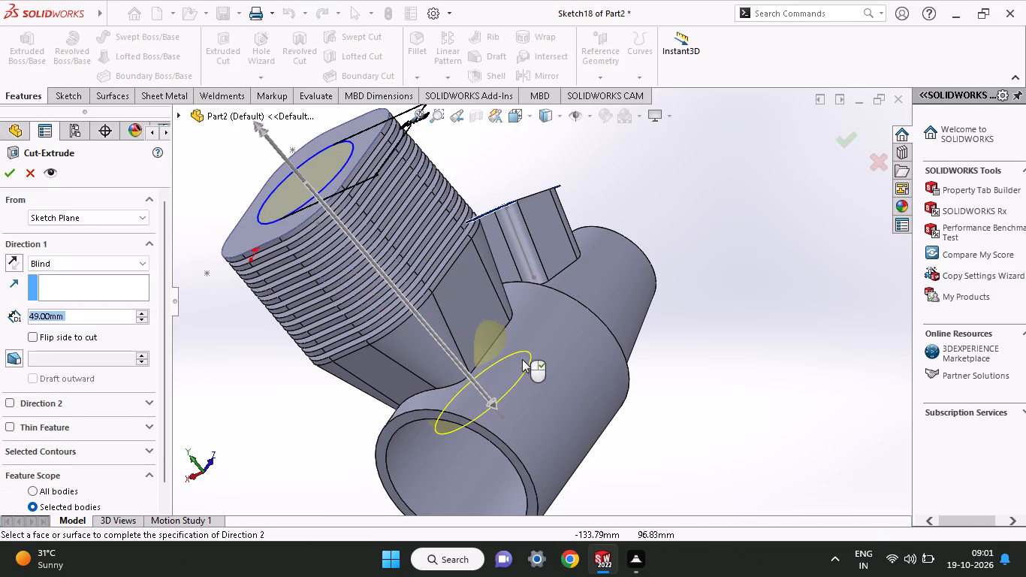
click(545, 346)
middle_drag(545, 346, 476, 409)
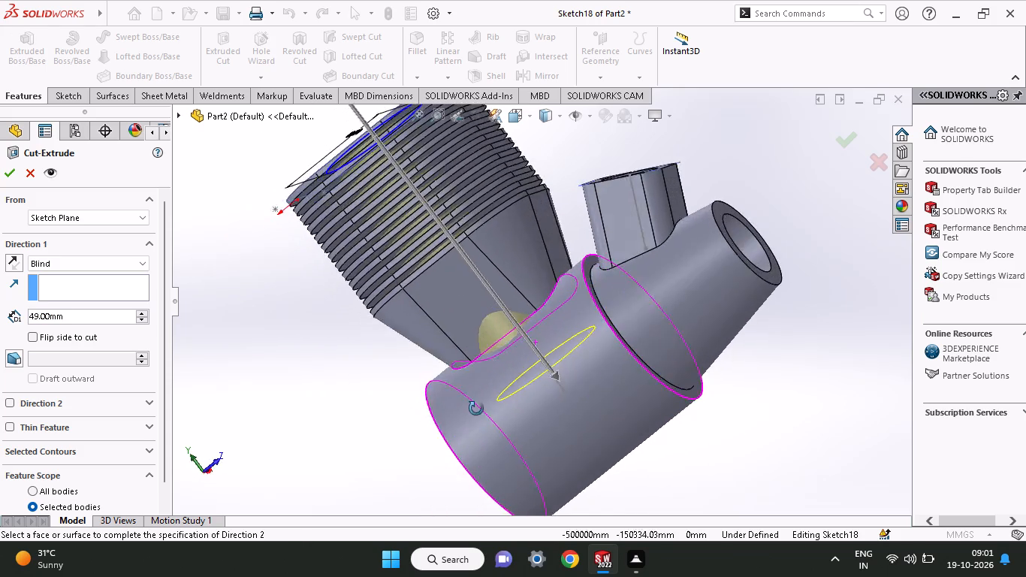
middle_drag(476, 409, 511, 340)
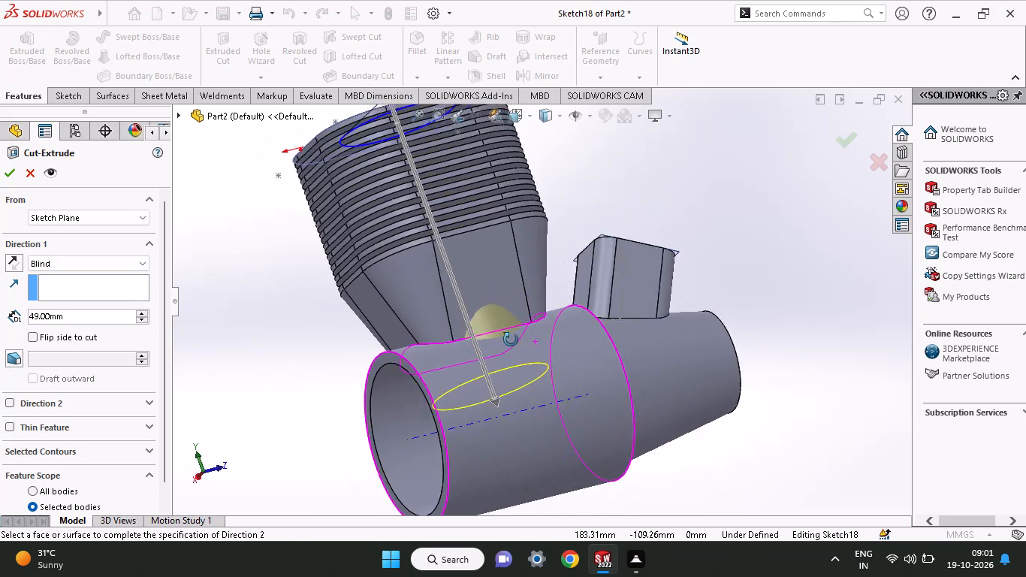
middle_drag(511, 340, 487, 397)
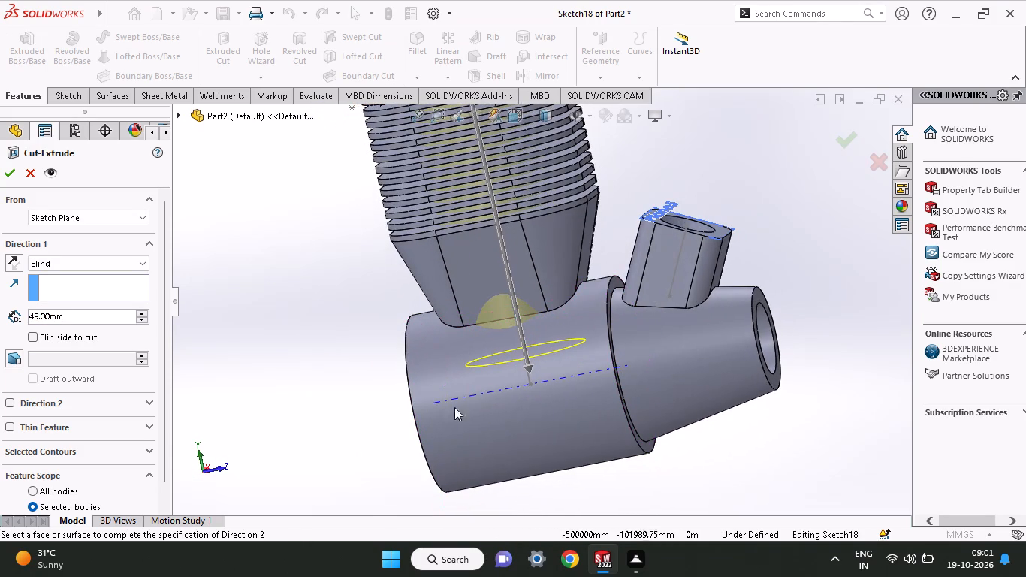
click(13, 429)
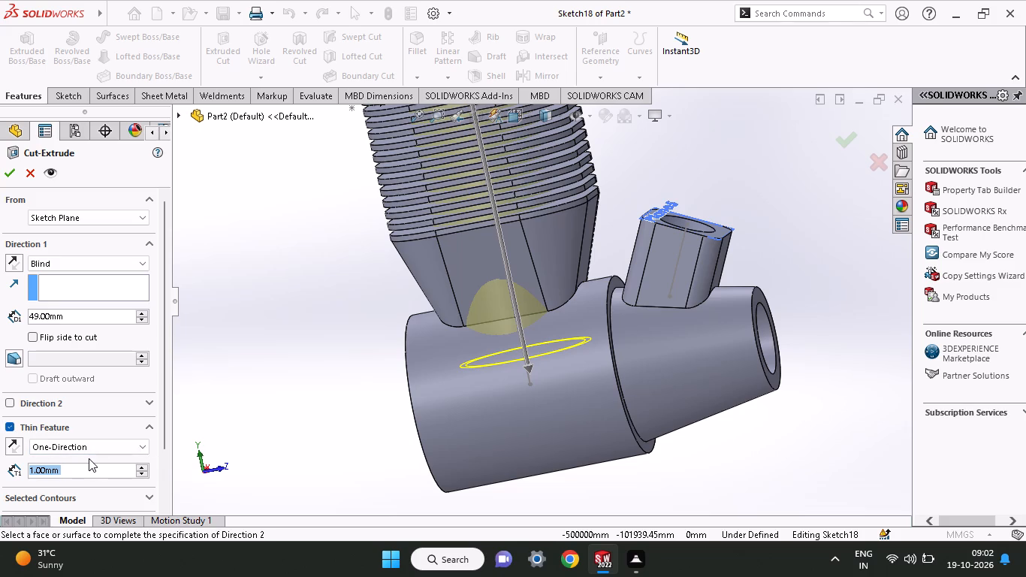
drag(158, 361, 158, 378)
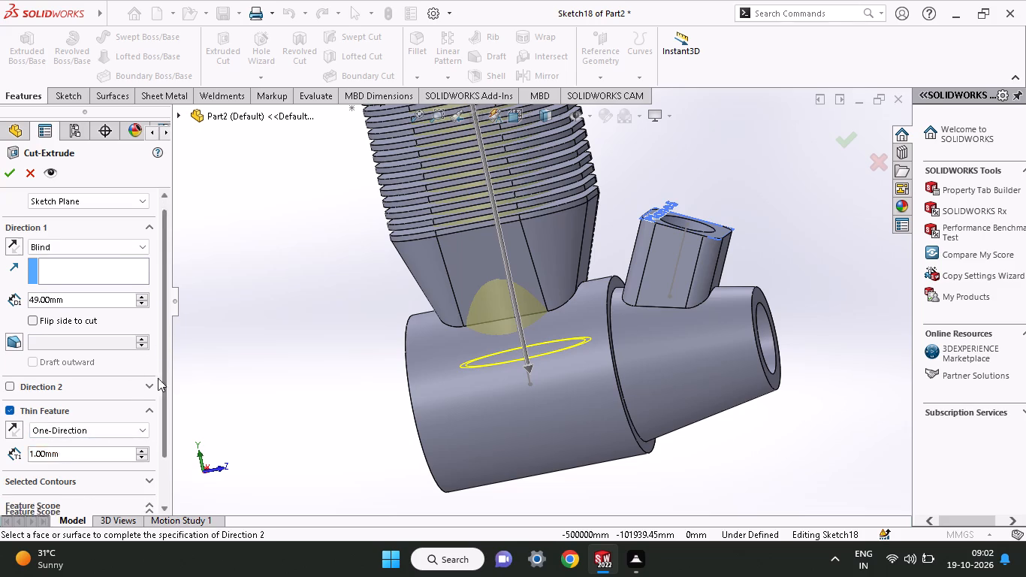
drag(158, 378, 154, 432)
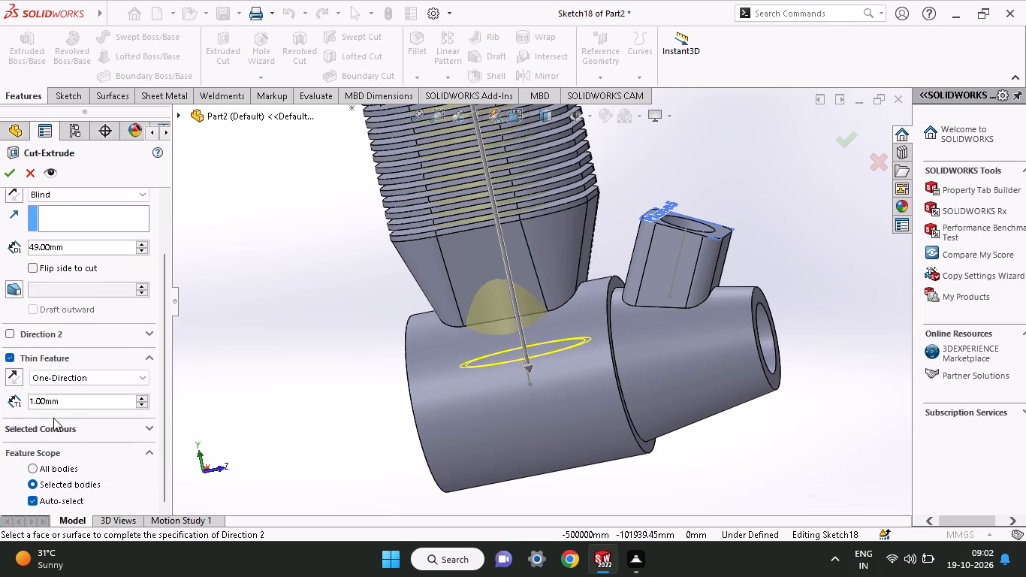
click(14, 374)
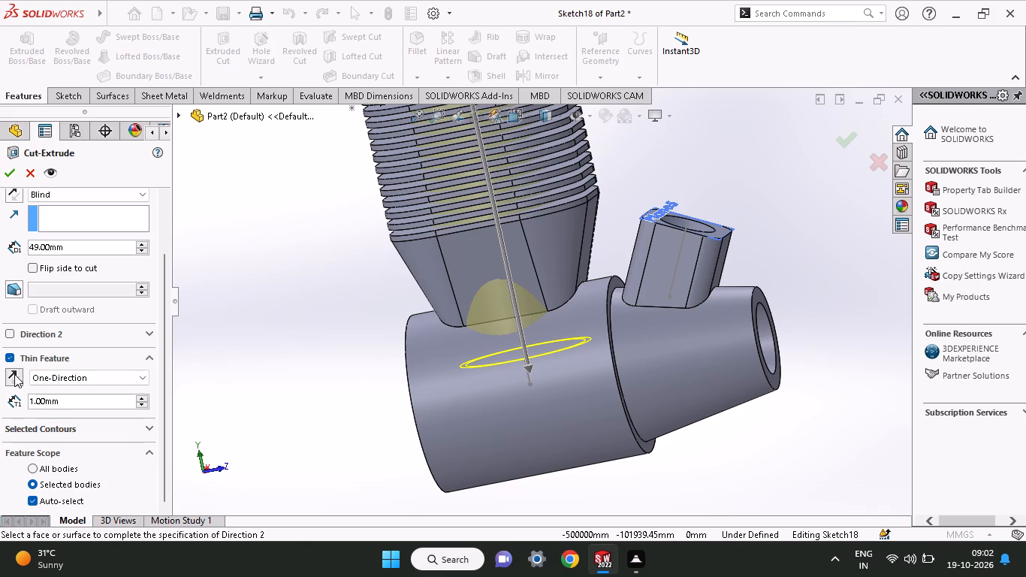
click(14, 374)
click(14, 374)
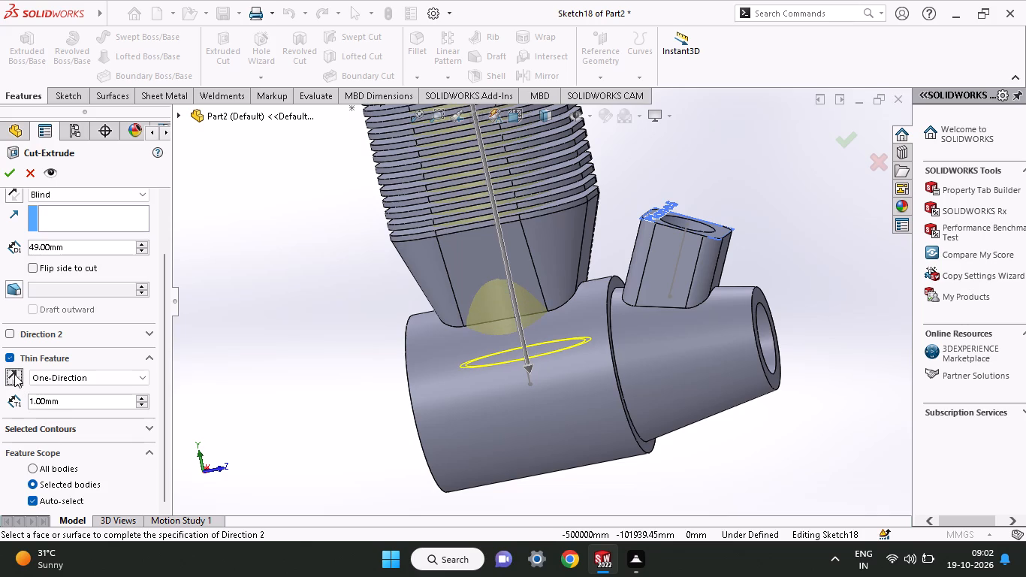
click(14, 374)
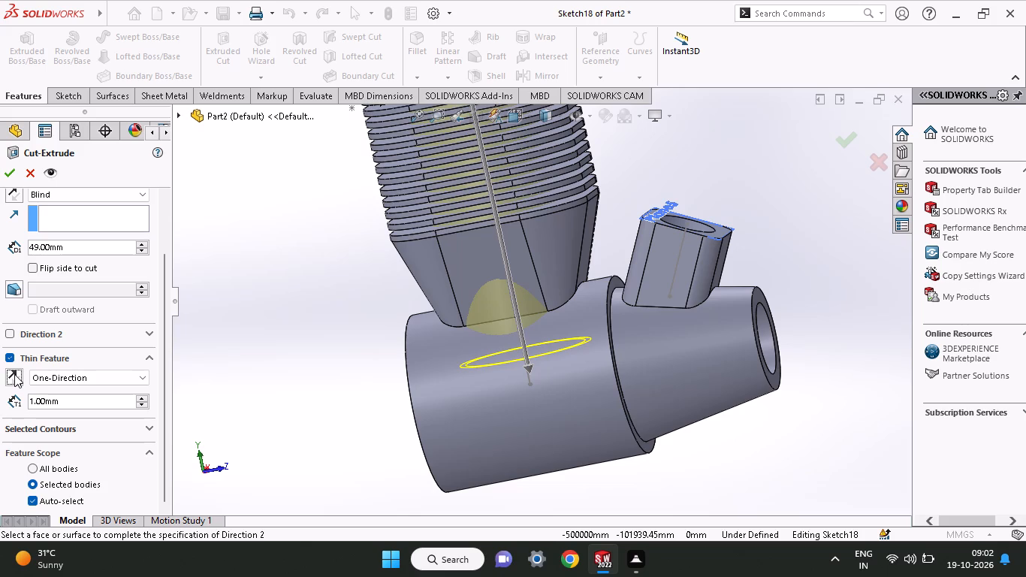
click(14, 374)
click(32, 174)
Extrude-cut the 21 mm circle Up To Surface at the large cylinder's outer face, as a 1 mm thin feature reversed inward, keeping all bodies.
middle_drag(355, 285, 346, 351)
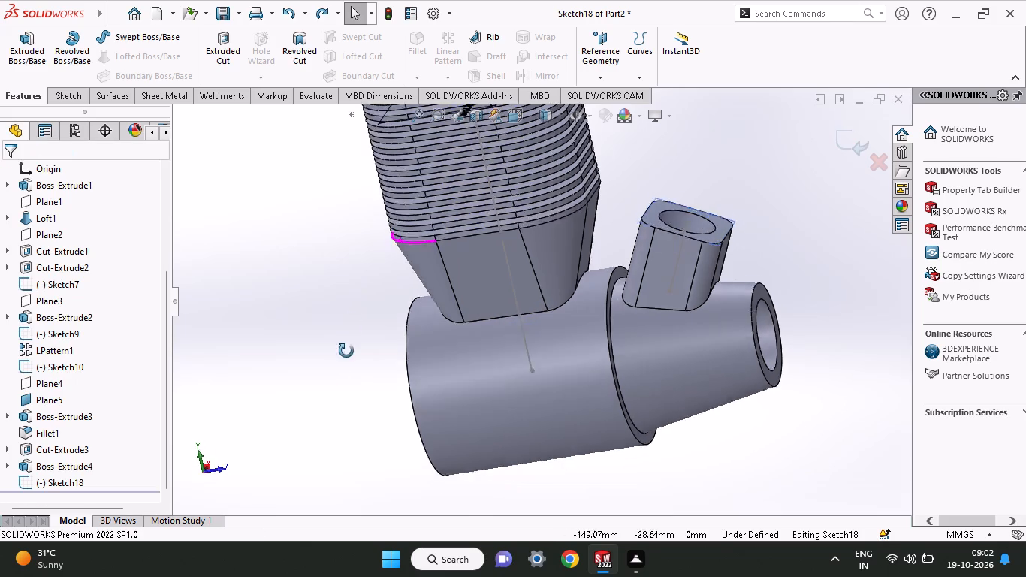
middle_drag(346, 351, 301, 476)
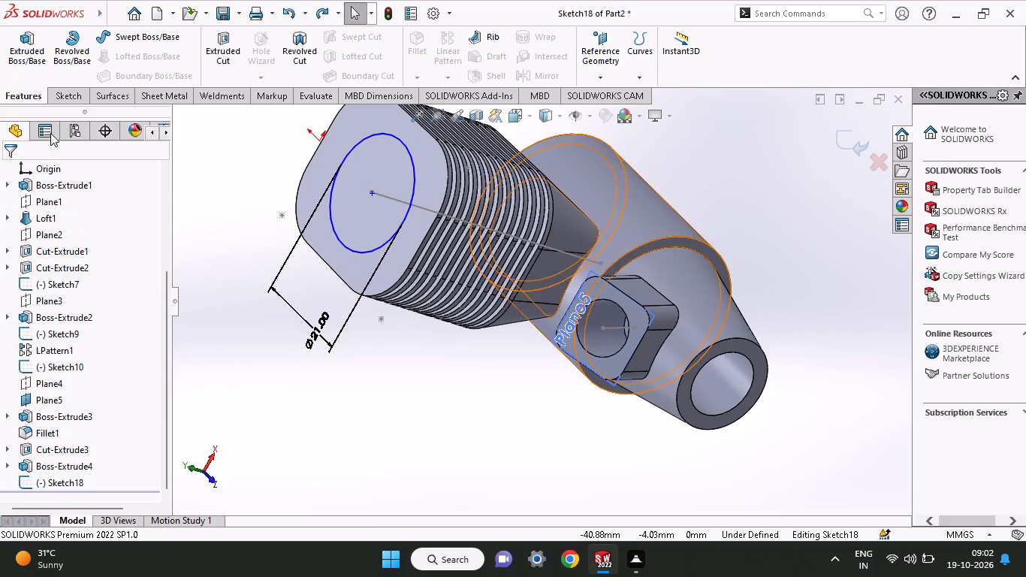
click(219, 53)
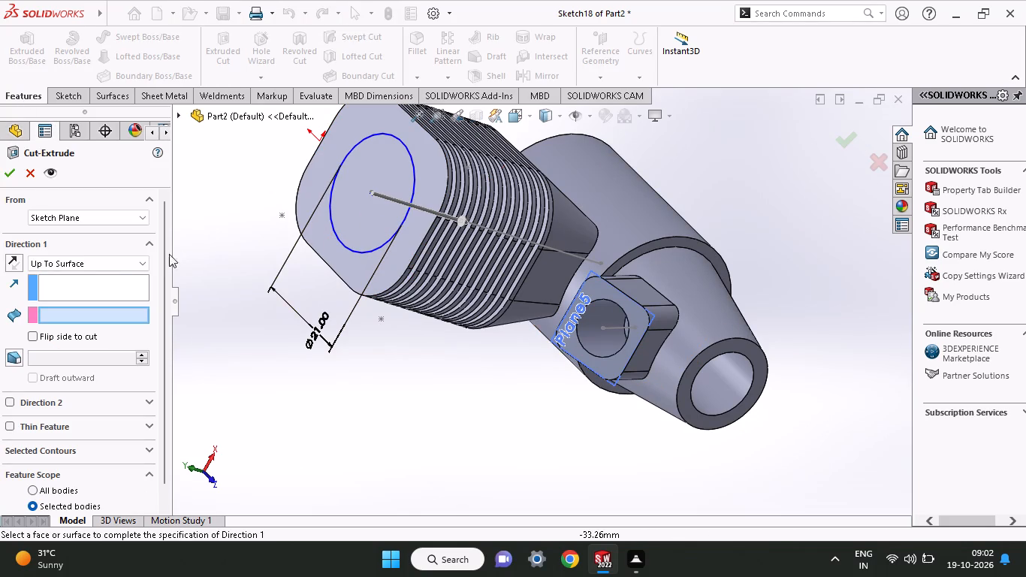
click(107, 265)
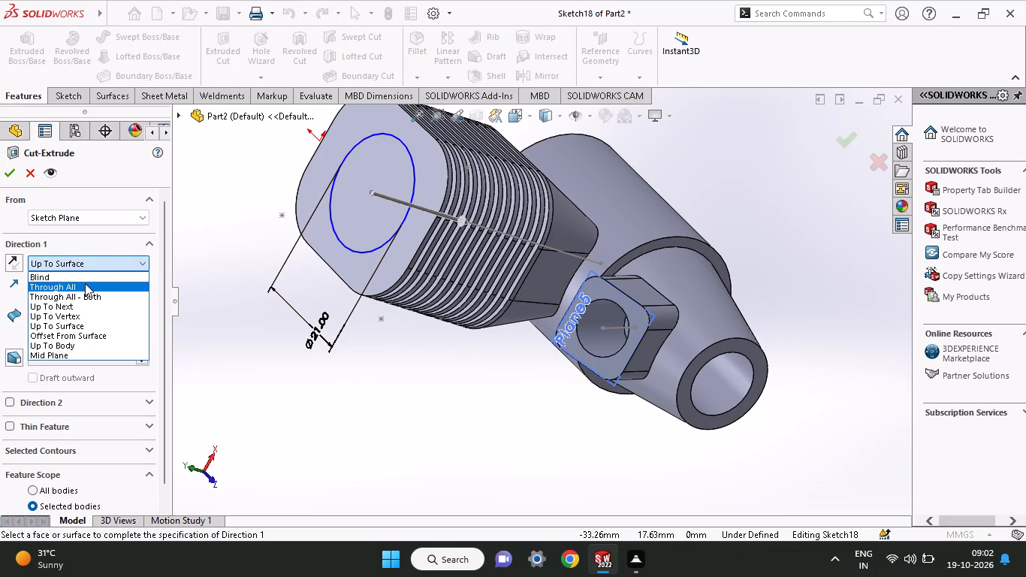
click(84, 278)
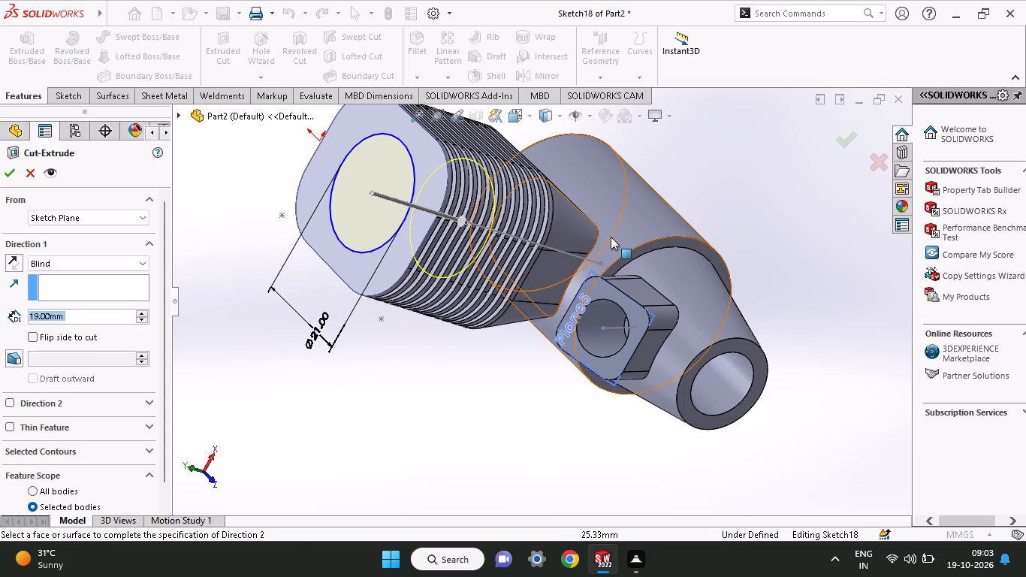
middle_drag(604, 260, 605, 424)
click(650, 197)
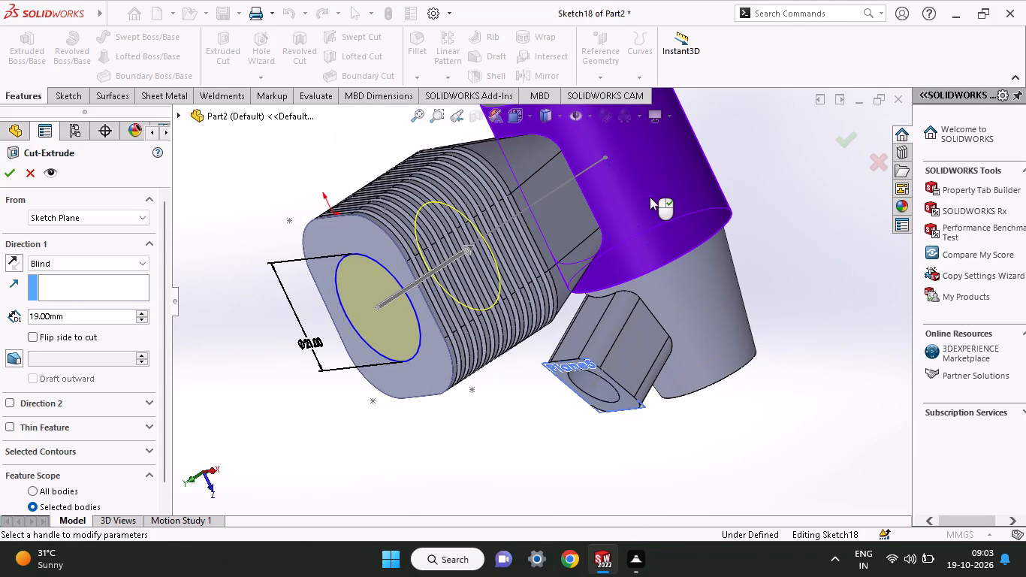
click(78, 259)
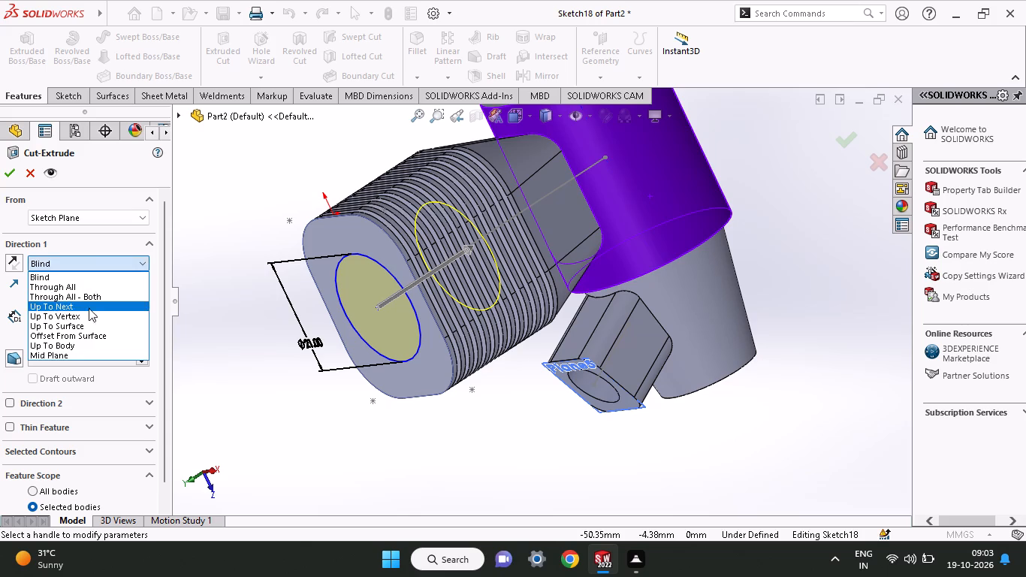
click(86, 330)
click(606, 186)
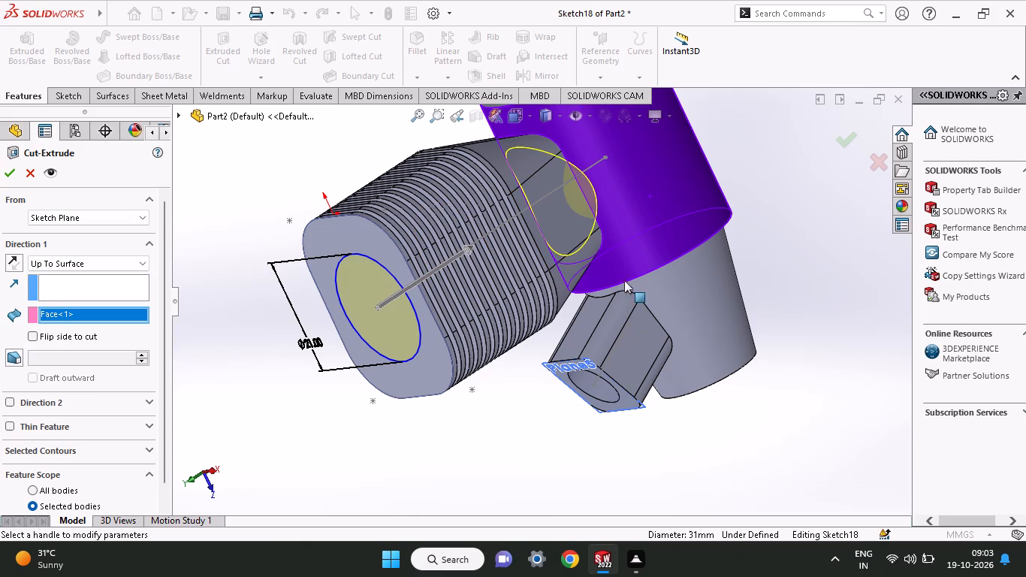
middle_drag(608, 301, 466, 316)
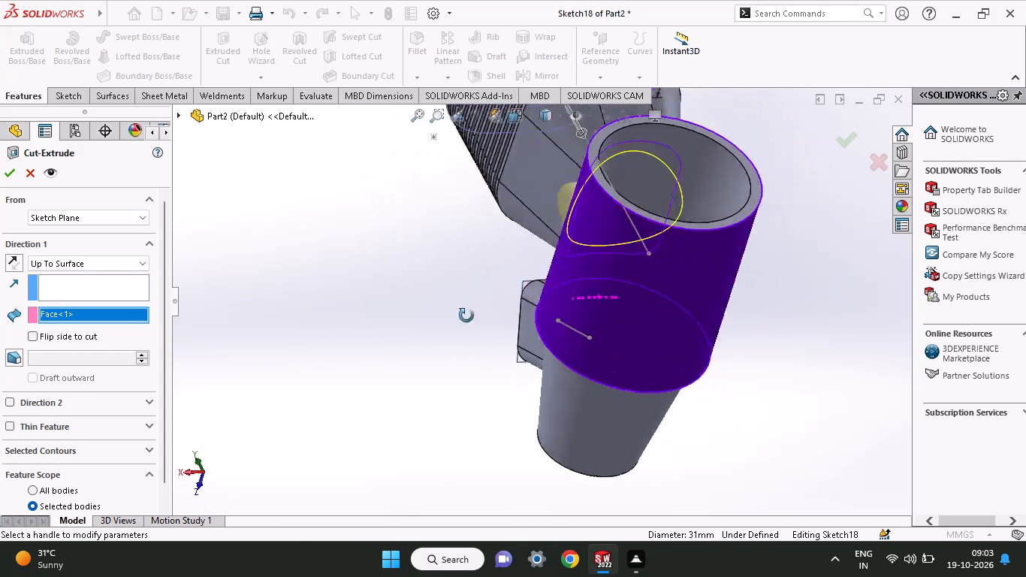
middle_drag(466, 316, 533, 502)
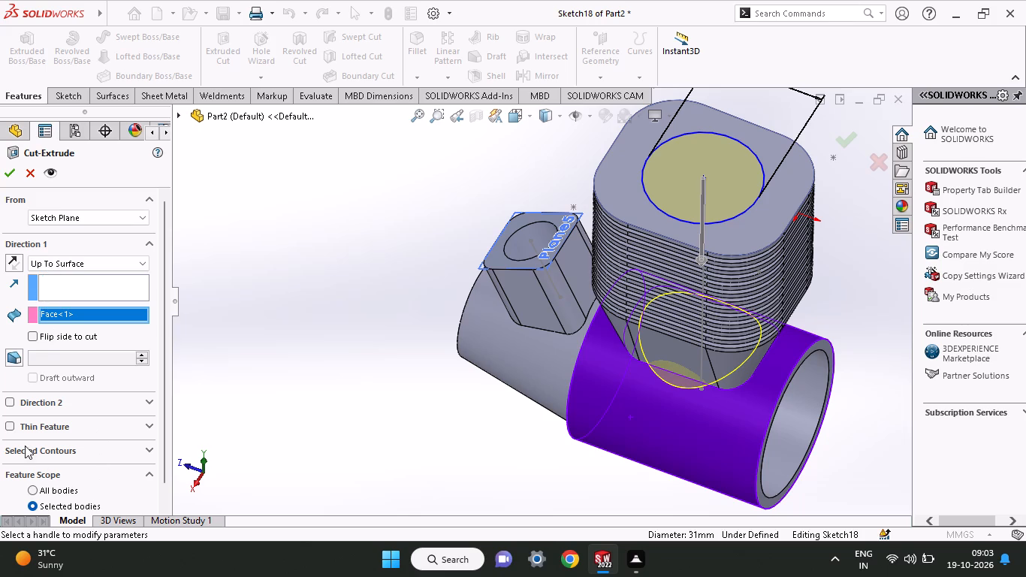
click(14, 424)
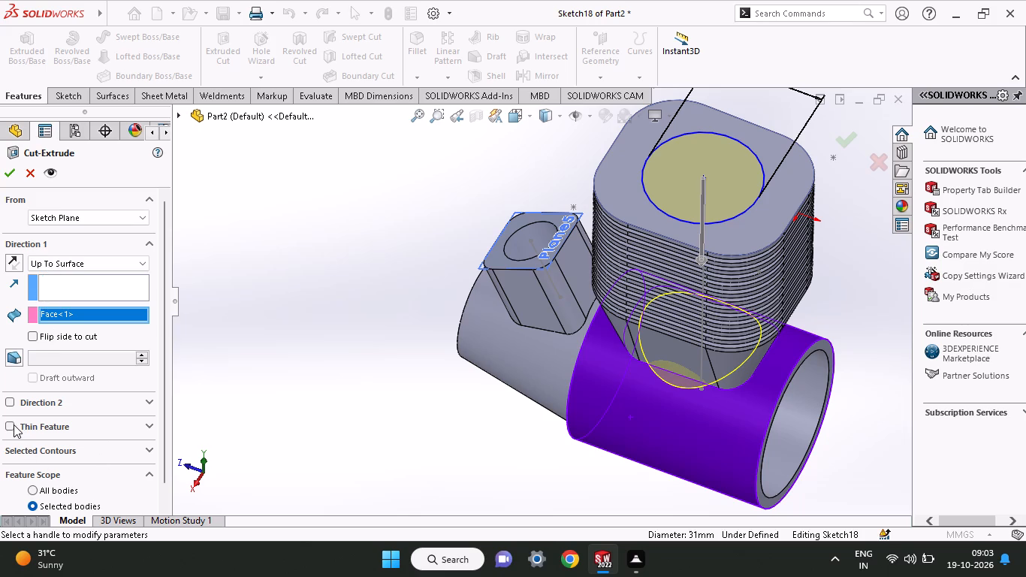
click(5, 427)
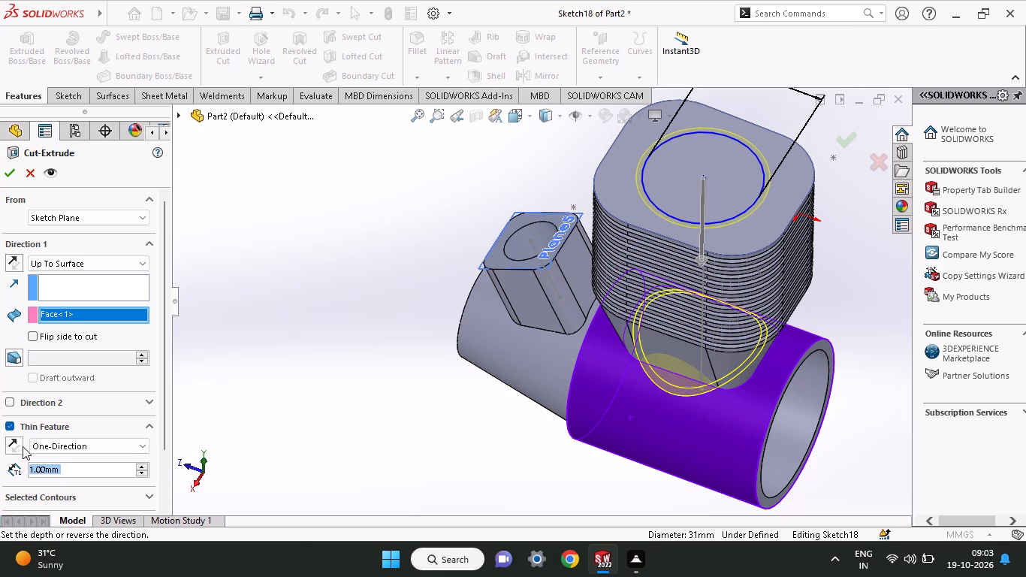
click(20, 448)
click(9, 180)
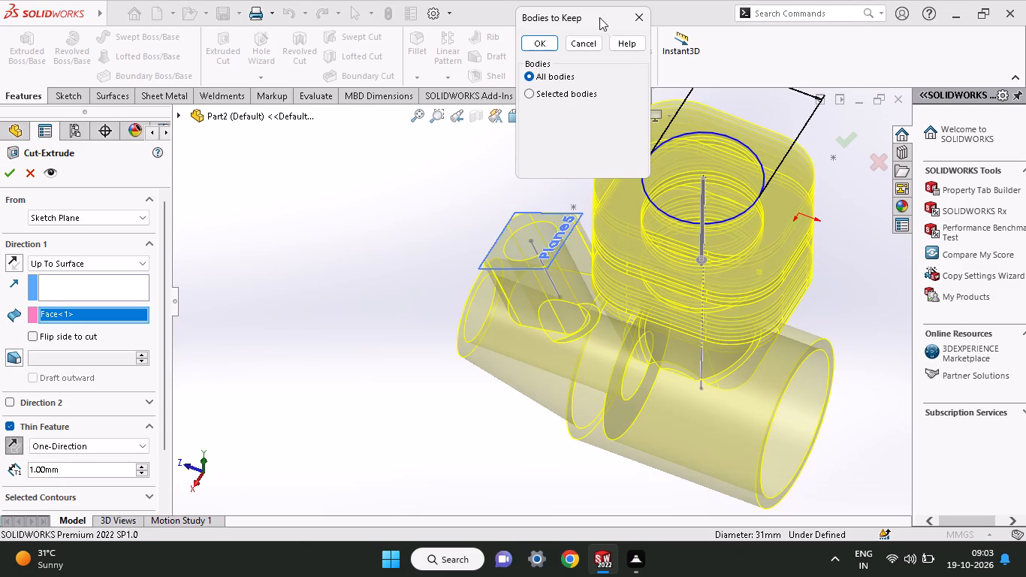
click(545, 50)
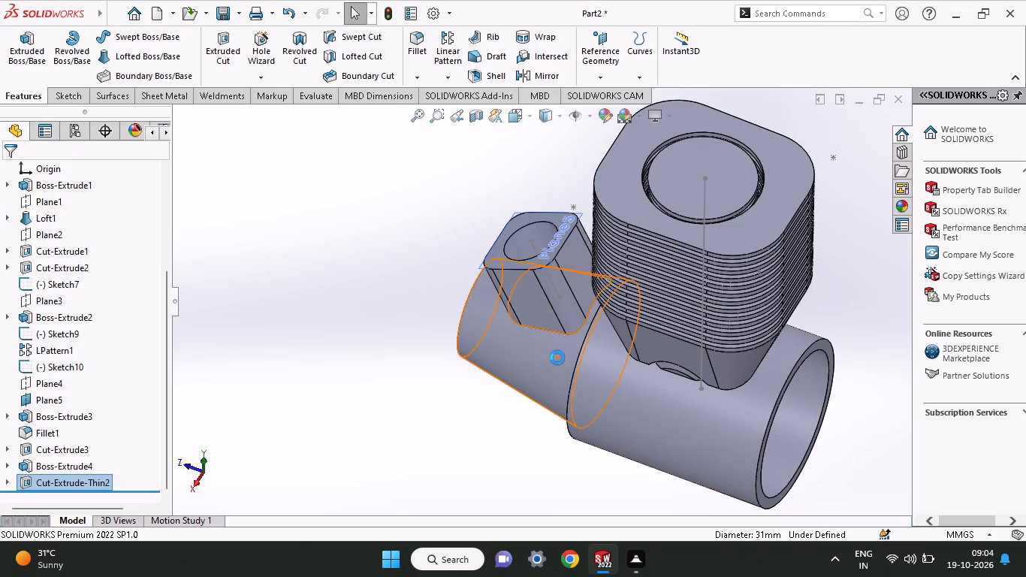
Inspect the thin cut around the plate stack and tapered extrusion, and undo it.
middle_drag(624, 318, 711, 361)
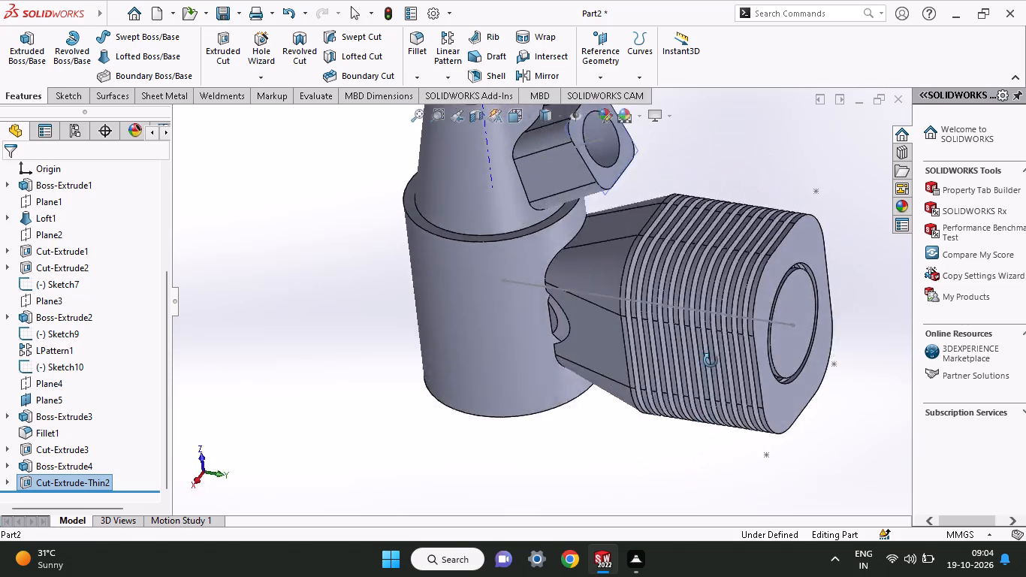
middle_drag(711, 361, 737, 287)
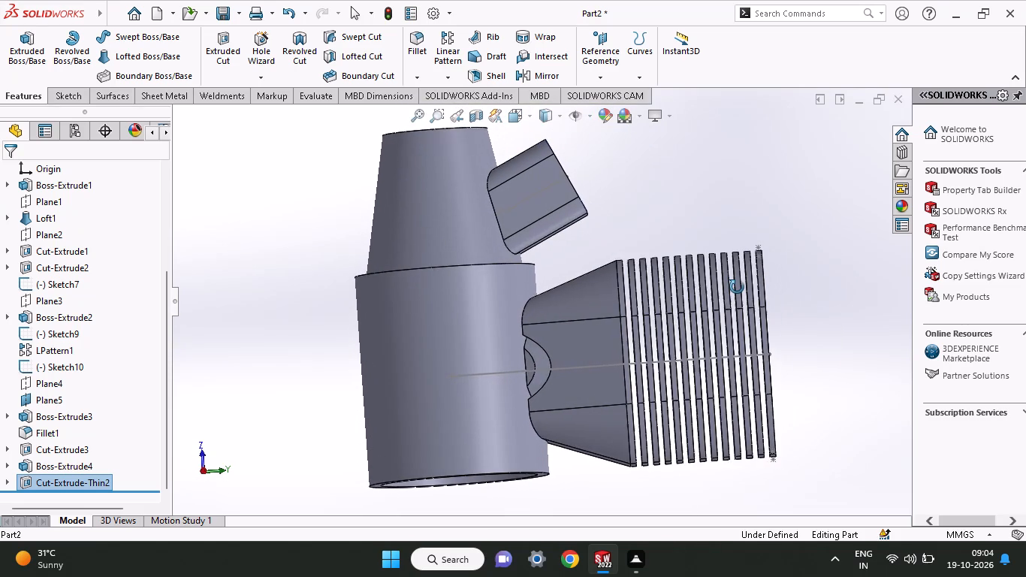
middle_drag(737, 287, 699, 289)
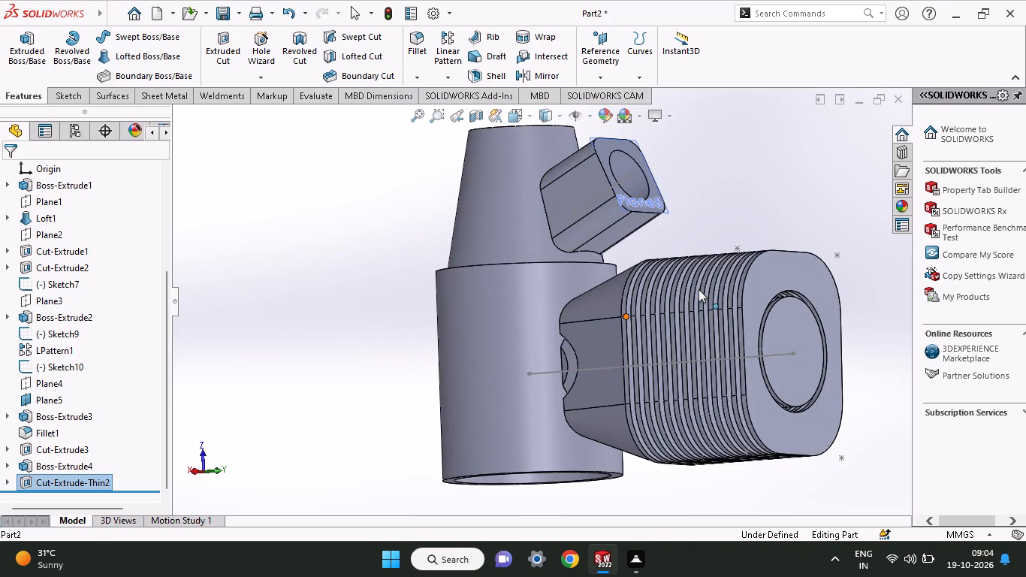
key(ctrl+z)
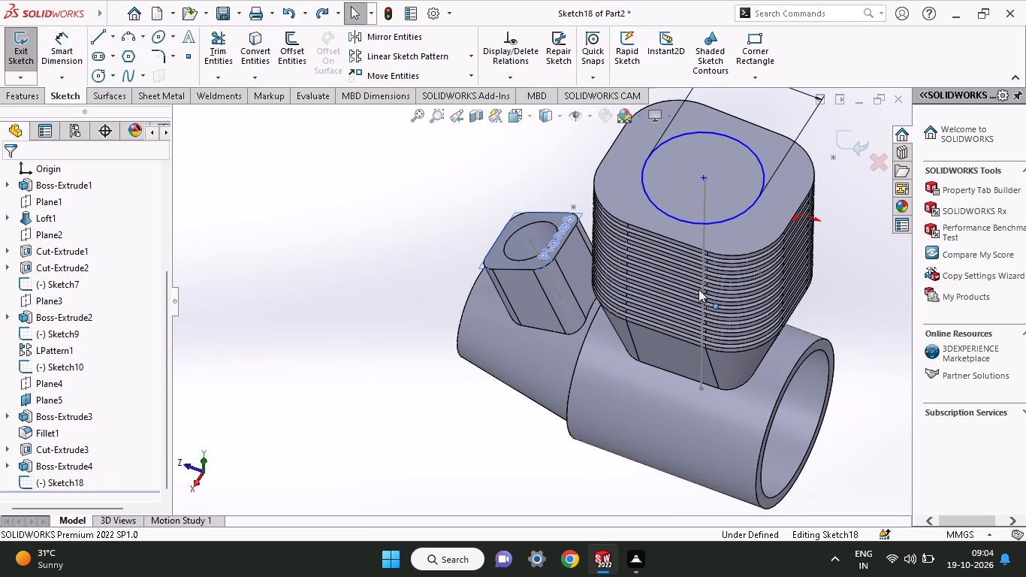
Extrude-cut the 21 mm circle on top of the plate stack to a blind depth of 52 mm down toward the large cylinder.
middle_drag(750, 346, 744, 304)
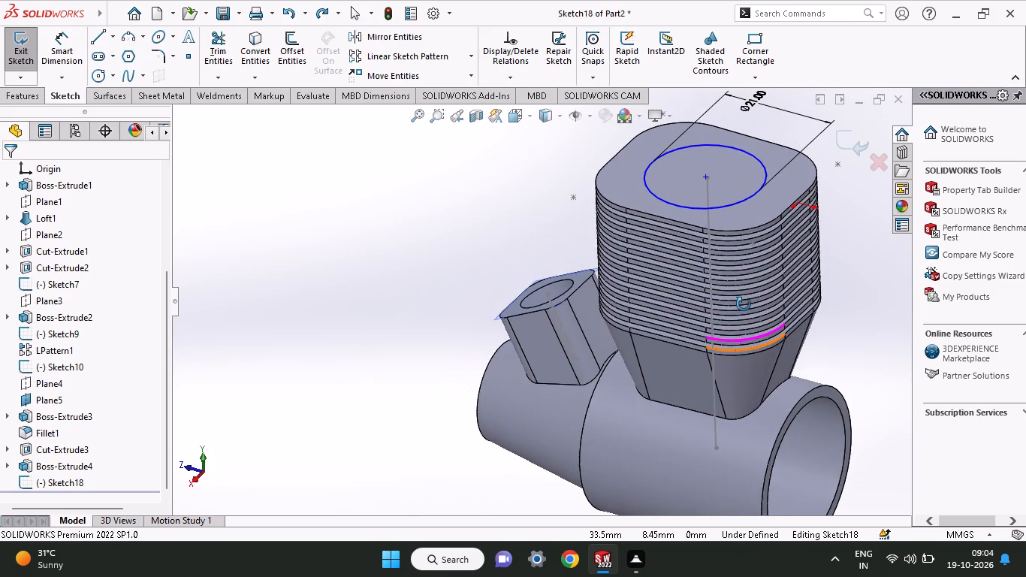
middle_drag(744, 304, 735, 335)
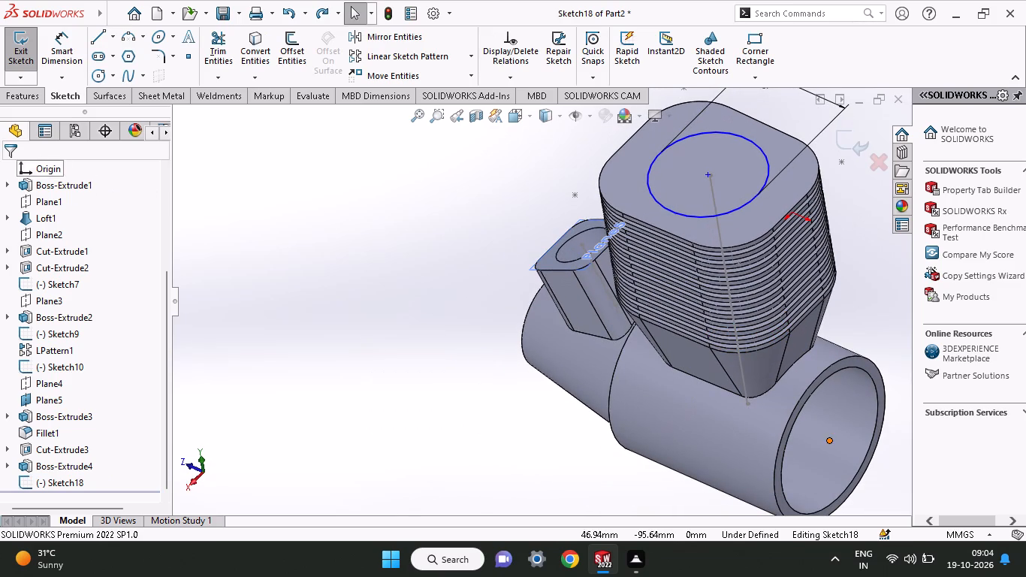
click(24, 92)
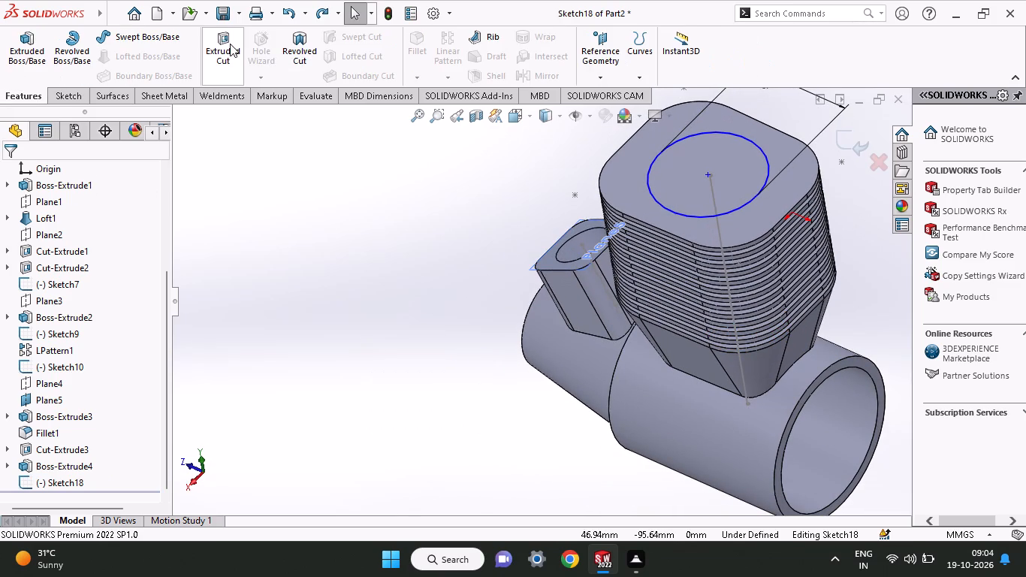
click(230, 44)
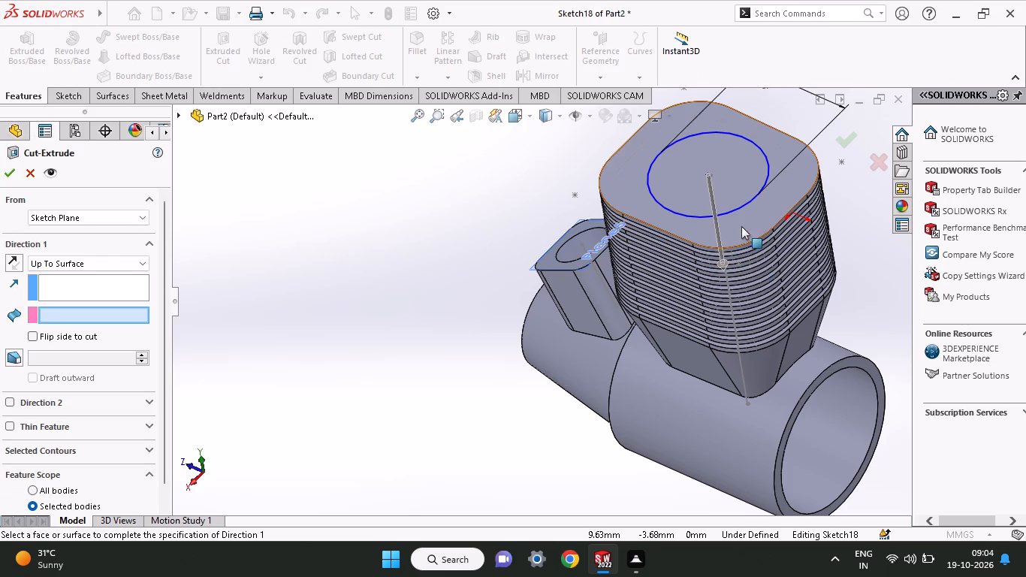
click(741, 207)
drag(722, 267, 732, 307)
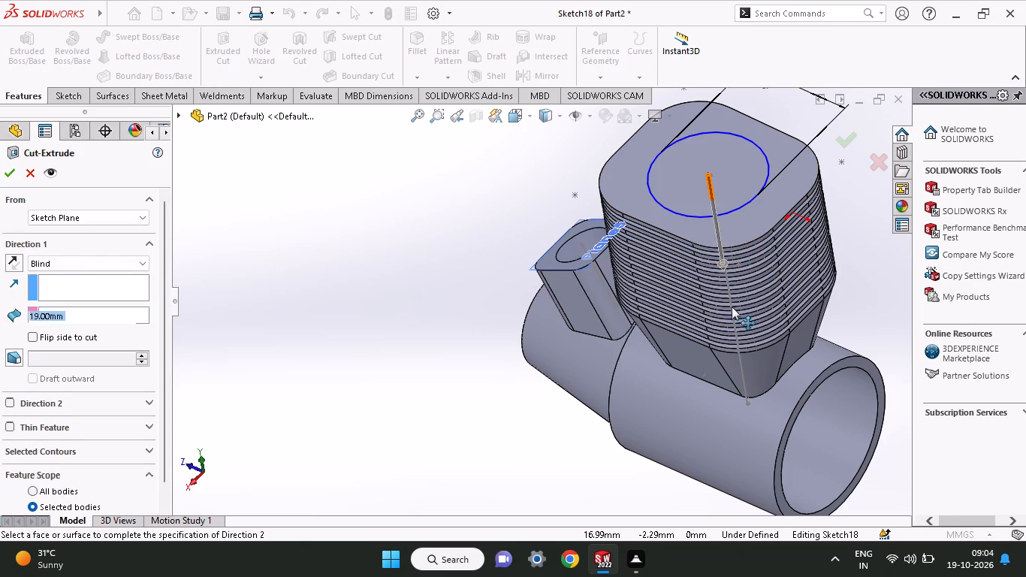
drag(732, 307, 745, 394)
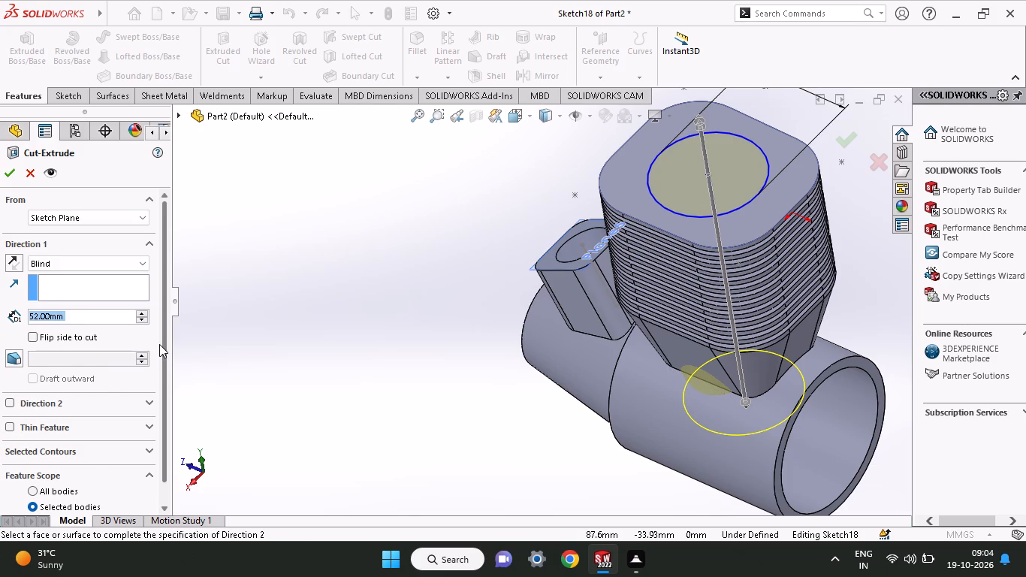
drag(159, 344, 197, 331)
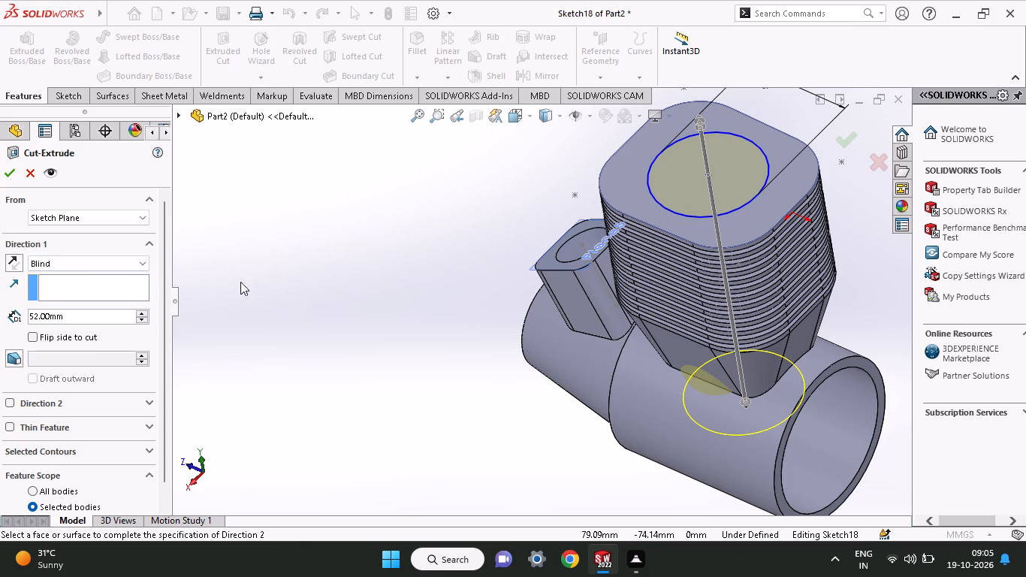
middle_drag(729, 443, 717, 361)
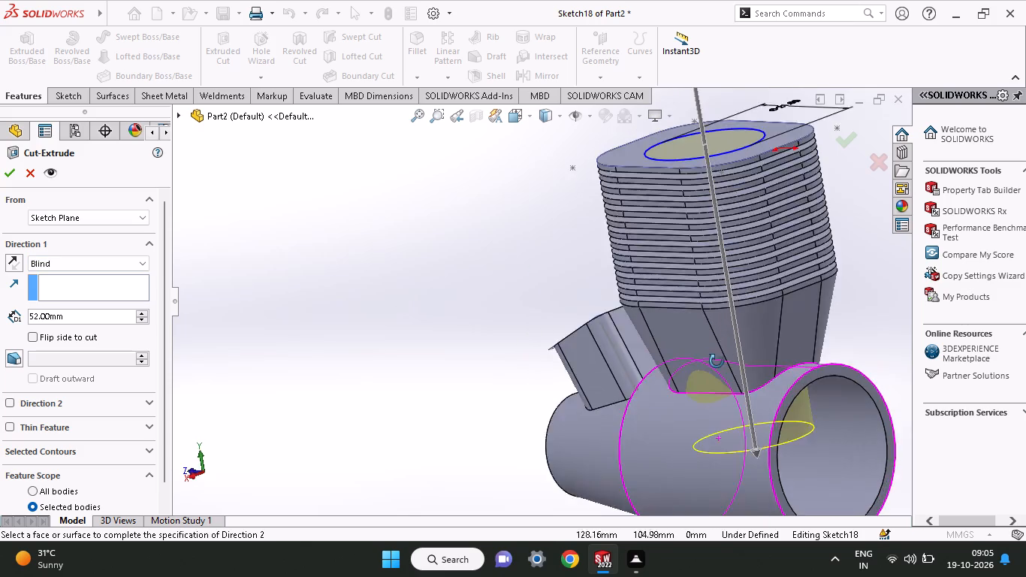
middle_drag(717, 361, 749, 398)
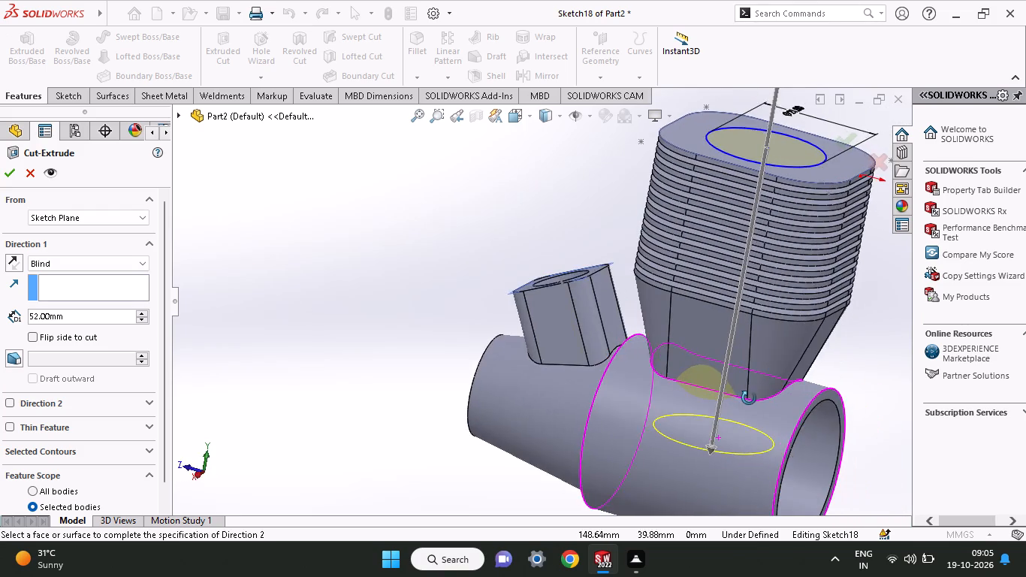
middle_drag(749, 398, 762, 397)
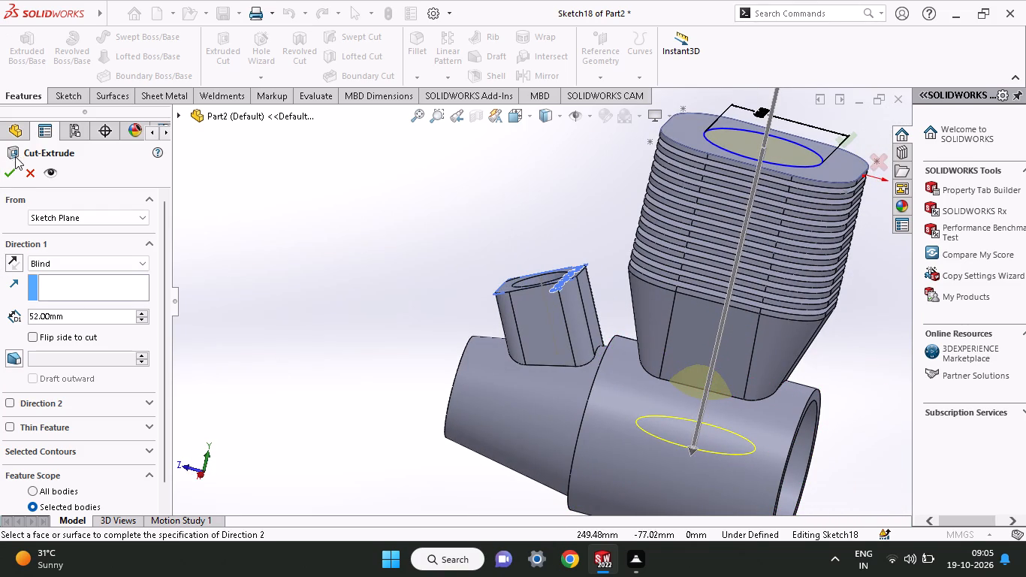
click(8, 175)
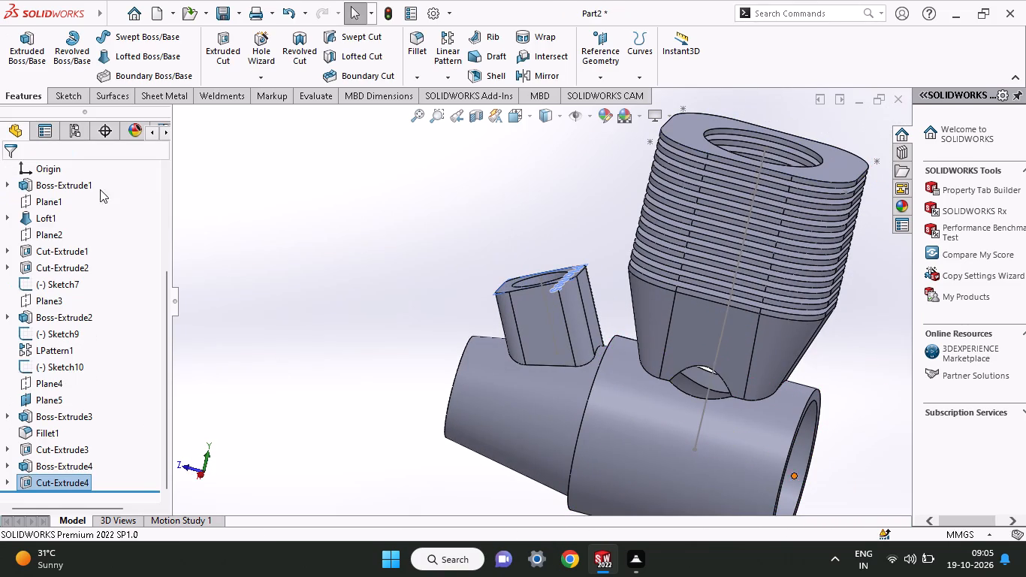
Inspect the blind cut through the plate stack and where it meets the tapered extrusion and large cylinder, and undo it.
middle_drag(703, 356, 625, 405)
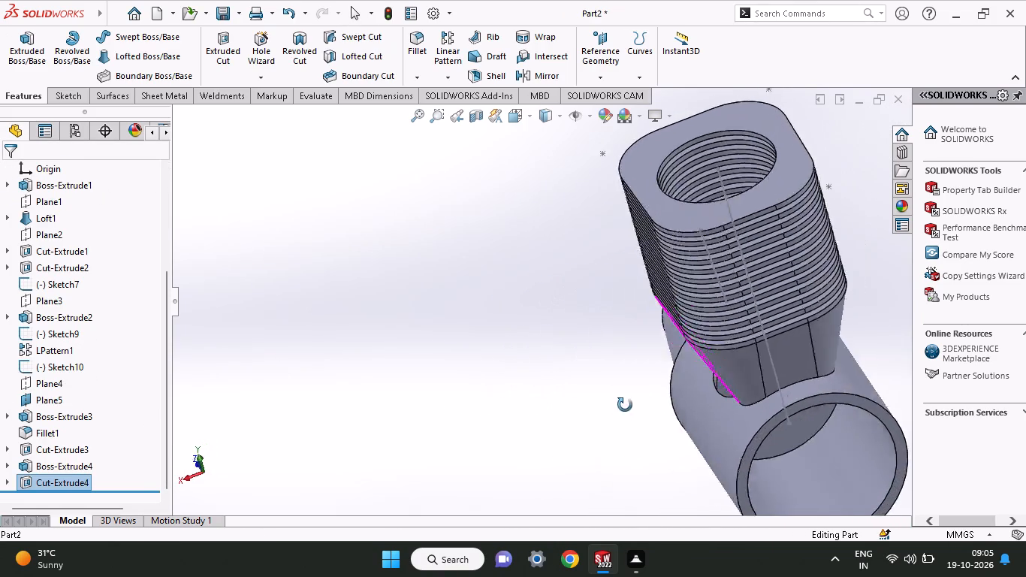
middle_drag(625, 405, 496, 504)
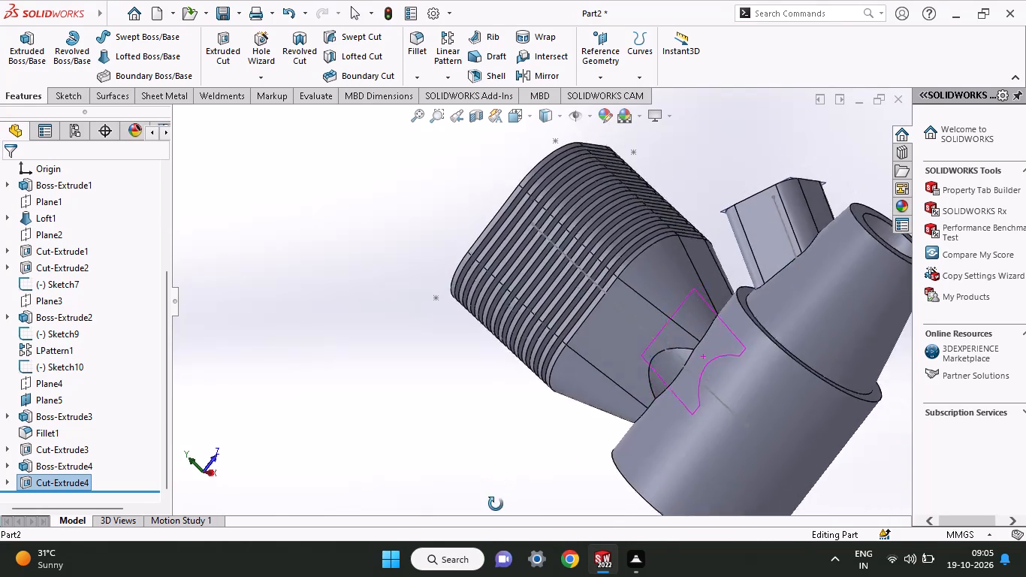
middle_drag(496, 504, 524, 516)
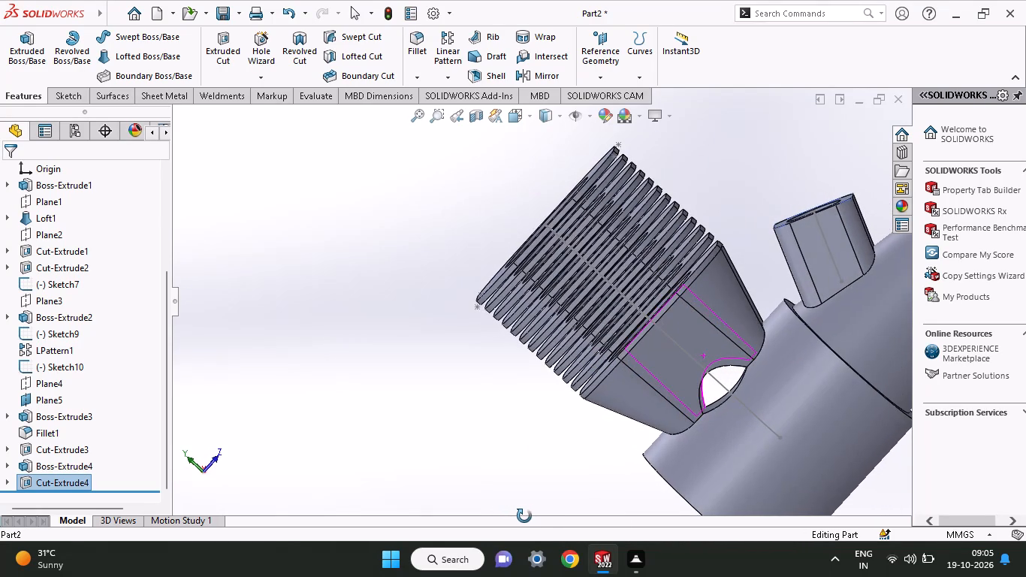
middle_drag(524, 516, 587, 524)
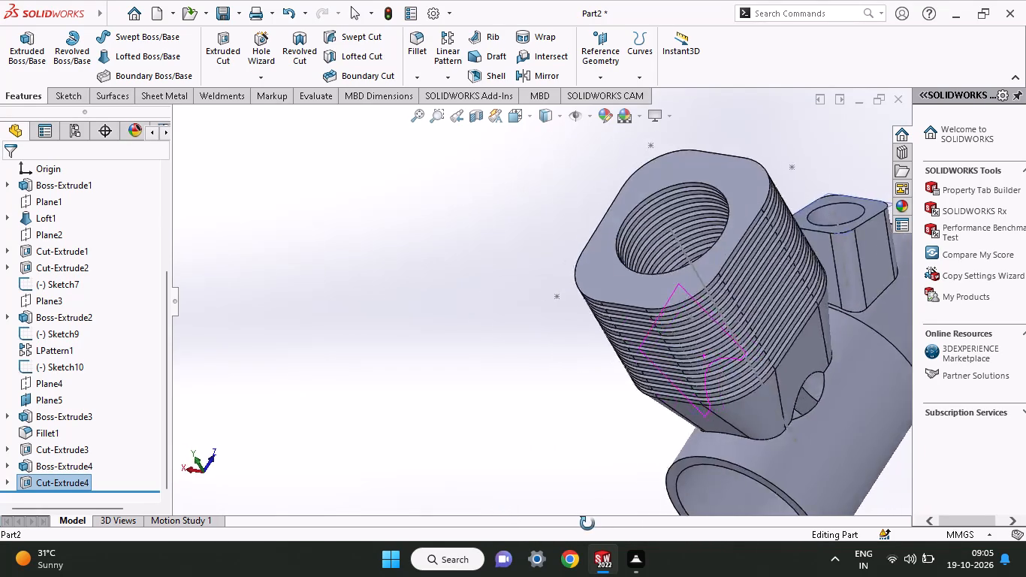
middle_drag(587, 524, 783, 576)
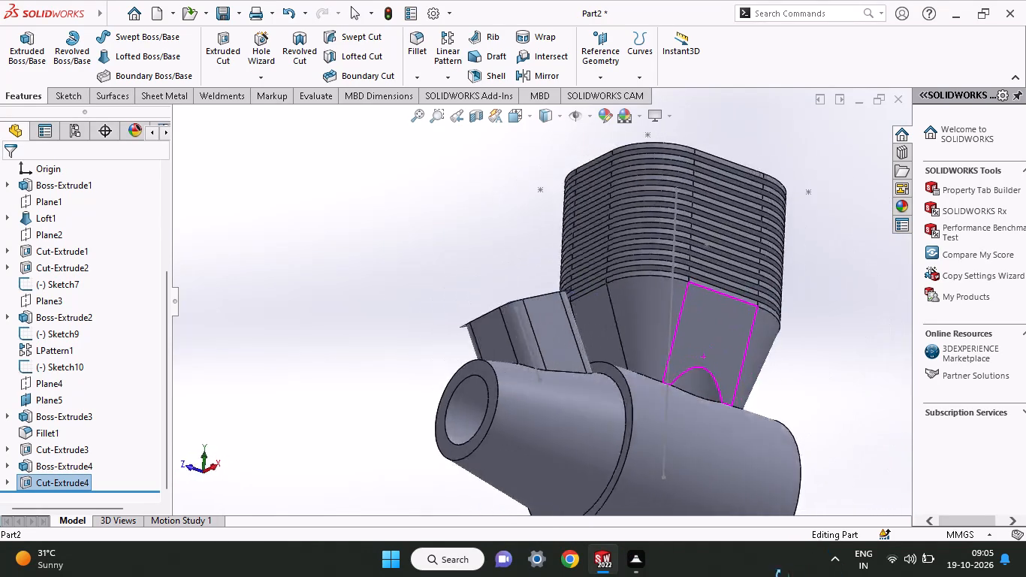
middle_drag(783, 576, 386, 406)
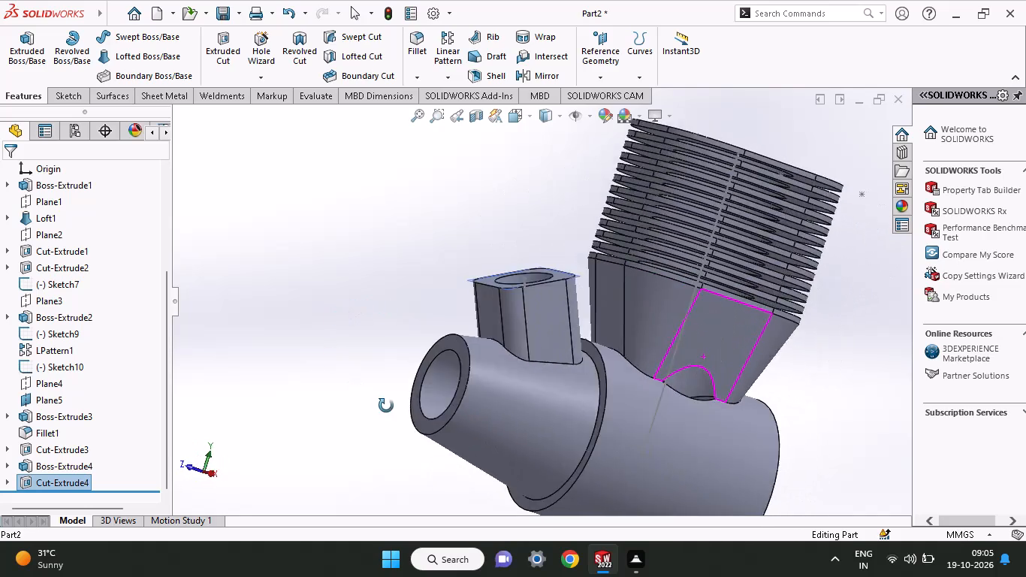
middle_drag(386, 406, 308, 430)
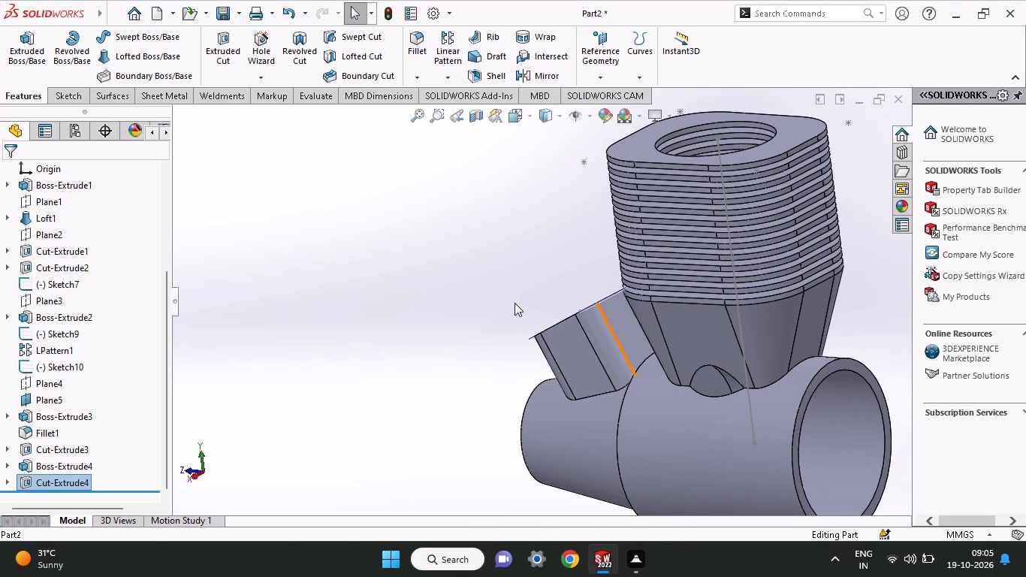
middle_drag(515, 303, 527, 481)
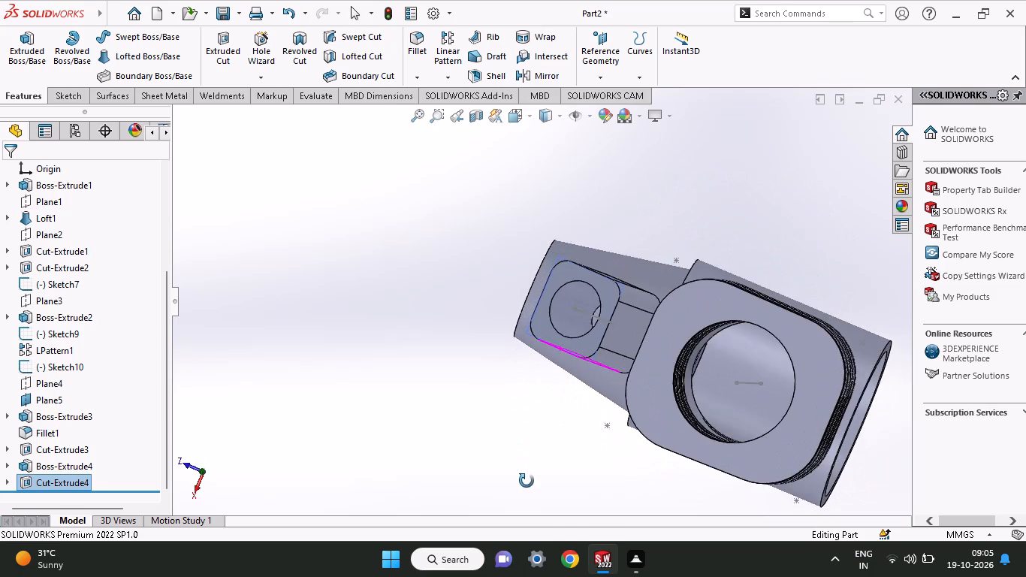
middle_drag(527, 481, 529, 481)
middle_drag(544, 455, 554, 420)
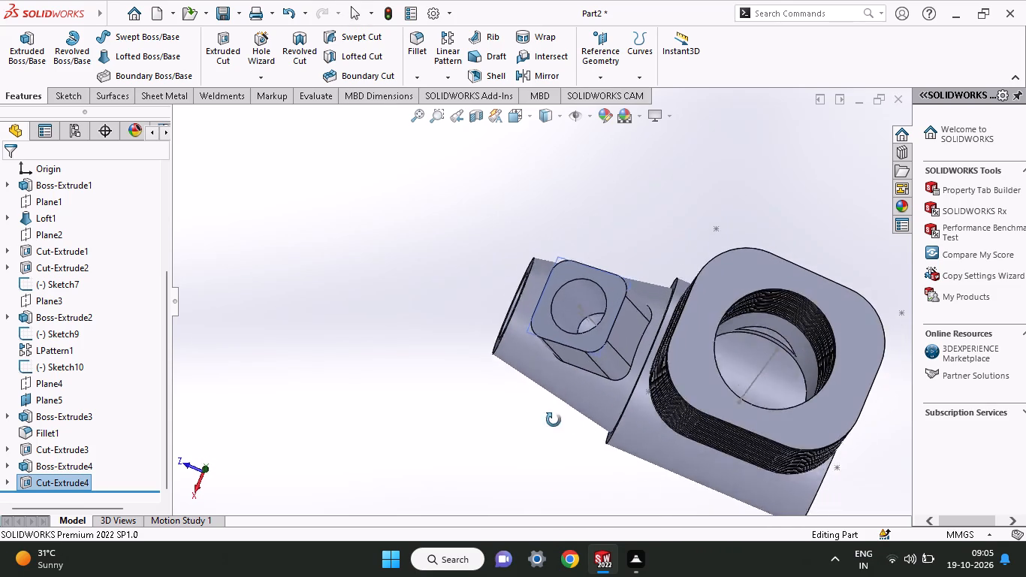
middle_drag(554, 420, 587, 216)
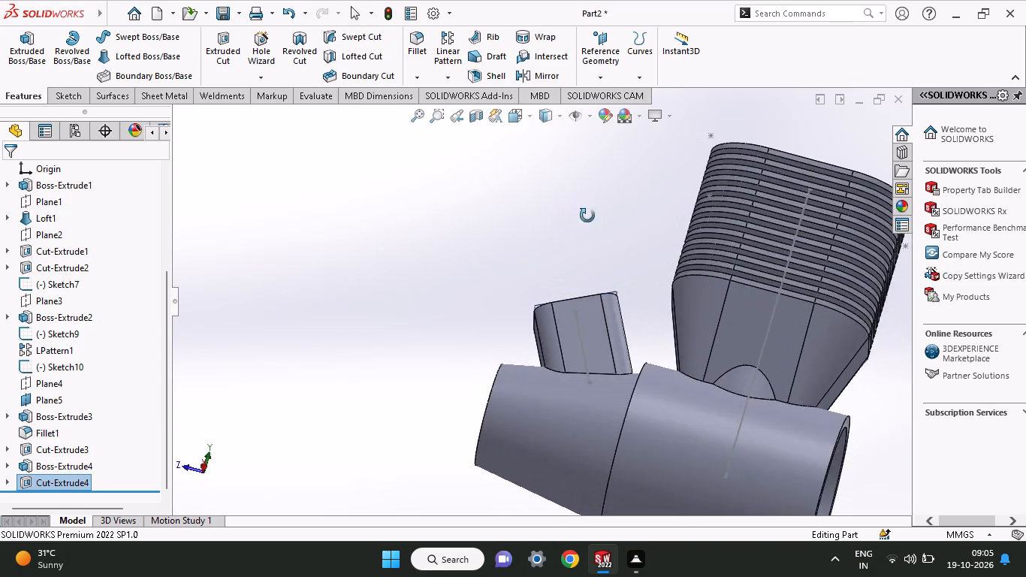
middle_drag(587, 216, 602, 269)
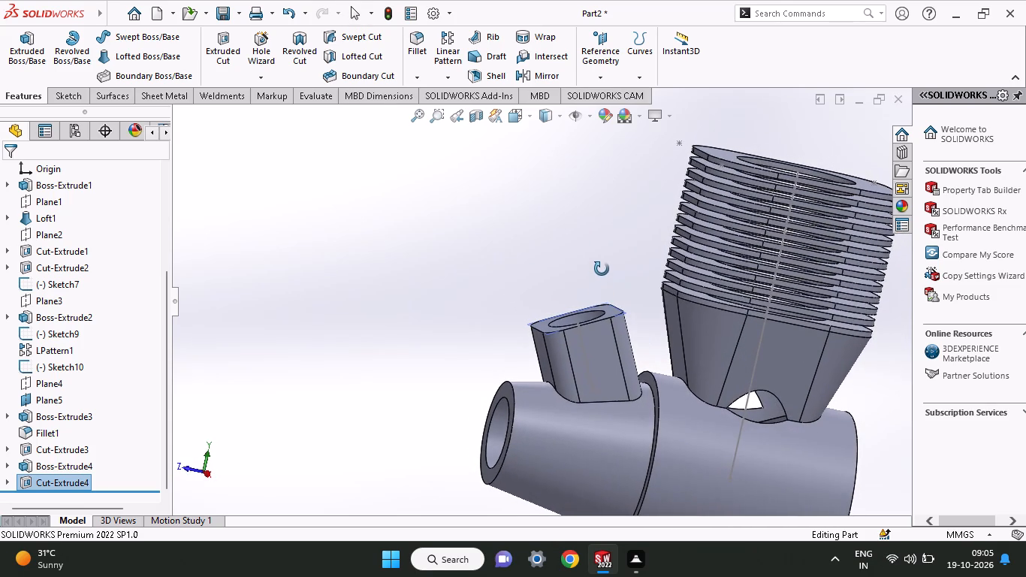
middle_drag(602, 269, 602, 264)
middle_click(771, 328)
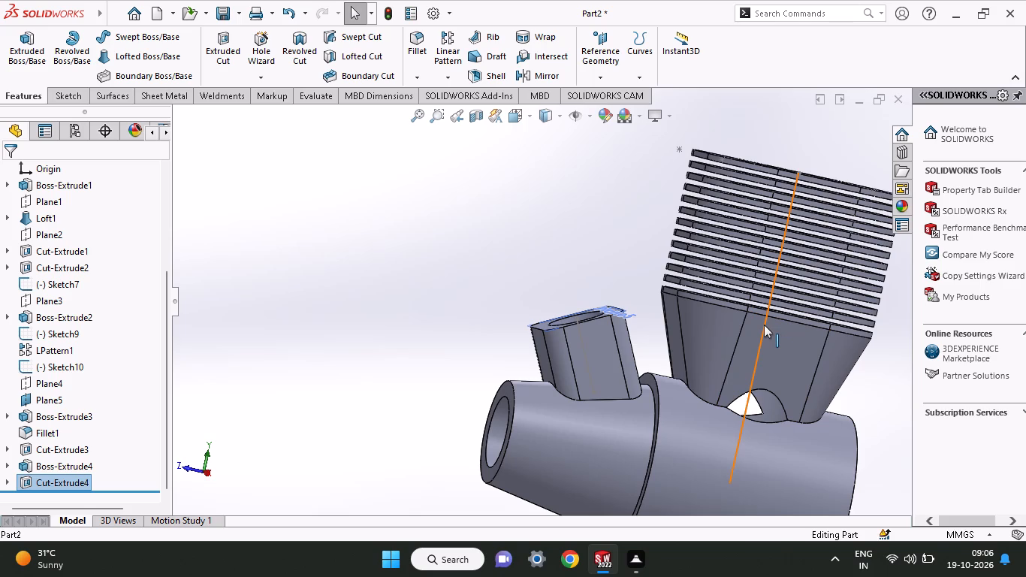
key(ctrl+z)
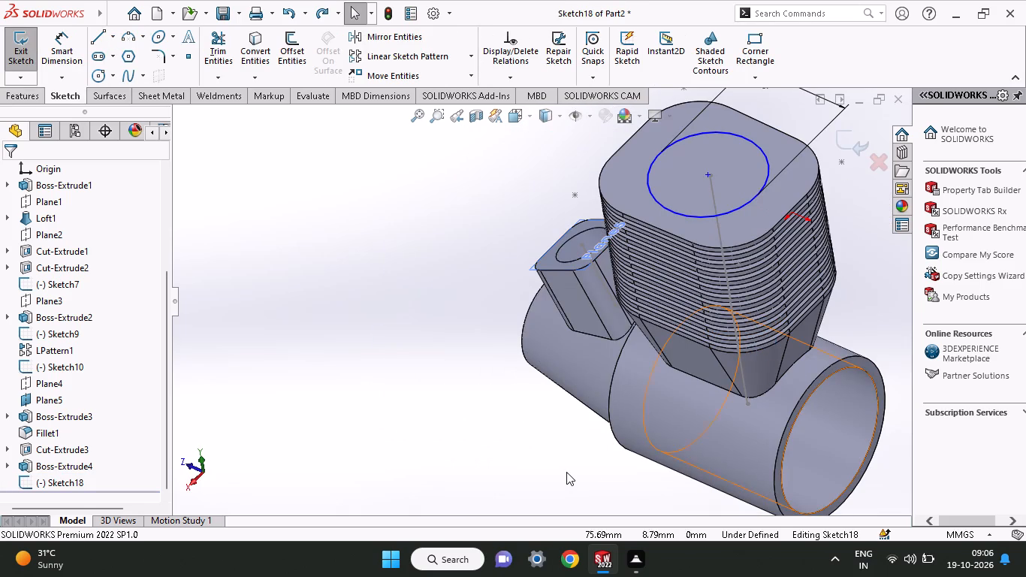
Extrude the 21 mm circle as a 1 mm thin boss, reversed down from the plate stack's top, Up To Surface at the large cylinder's outer face.
middle_drag(566, 471, 621, 352)
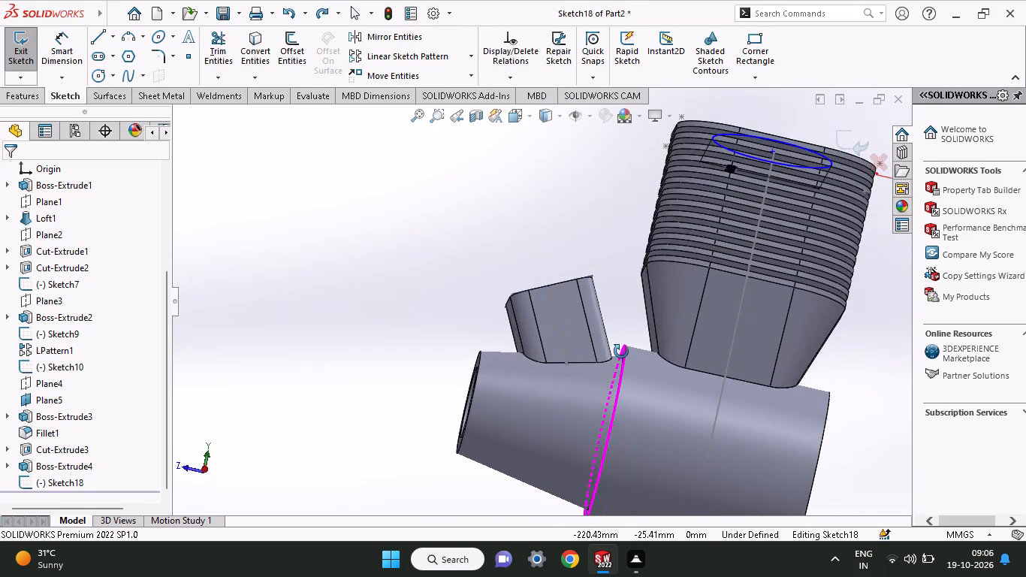
middle_drag(621, 352, 608, 376)
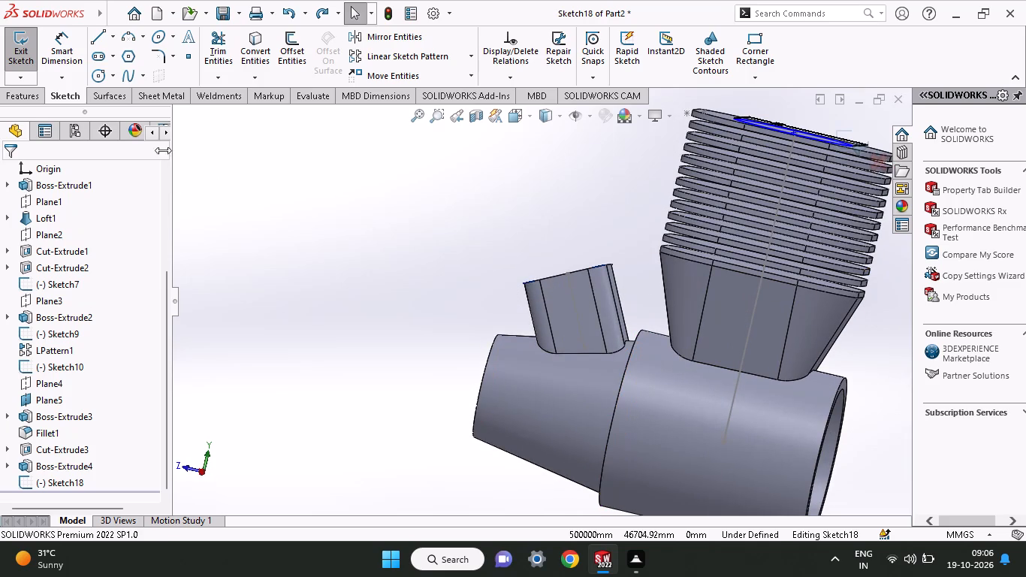
click(29, 98)
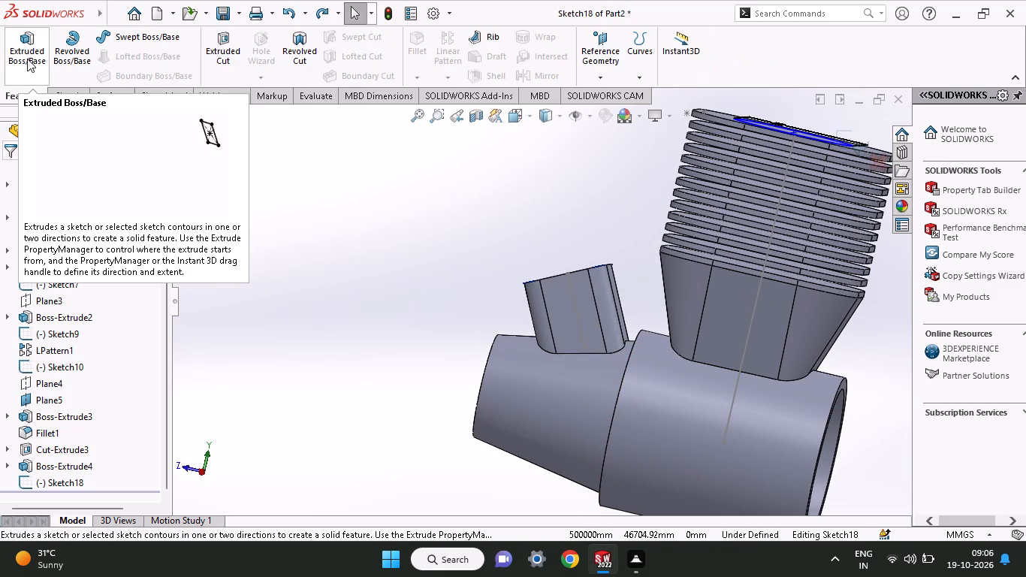
click(27, 56)
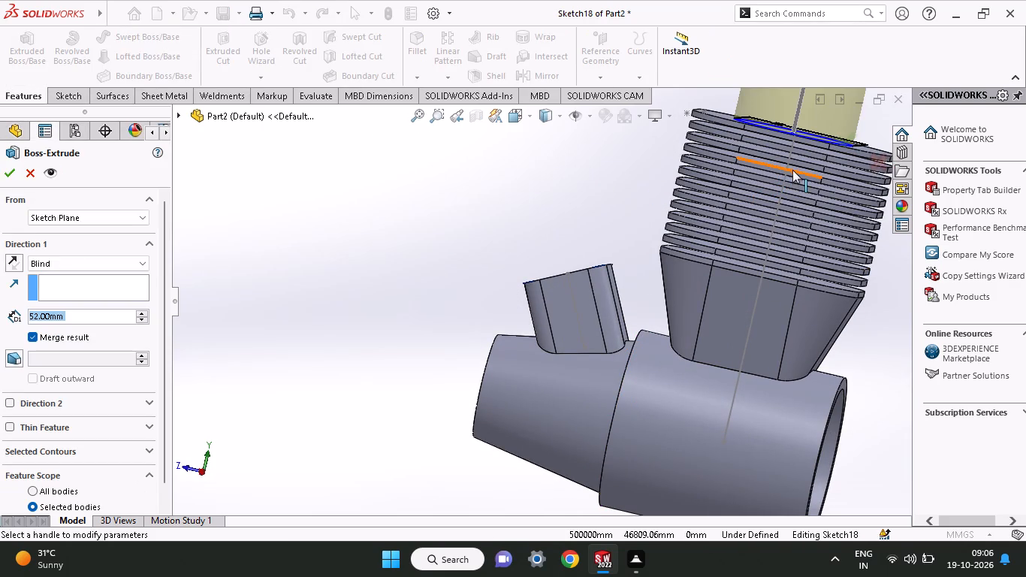
click(5, 256)
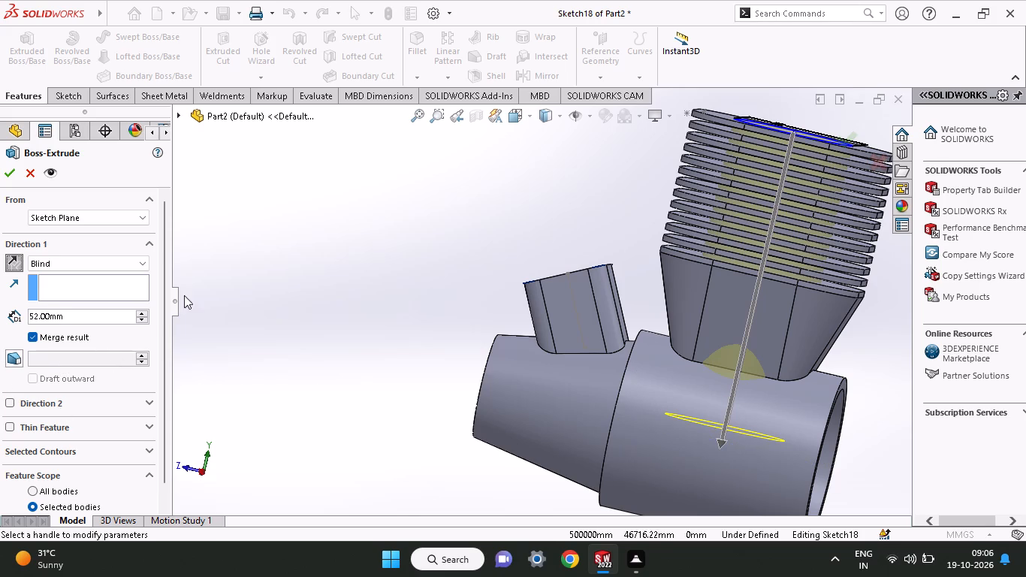
click(68, 270)
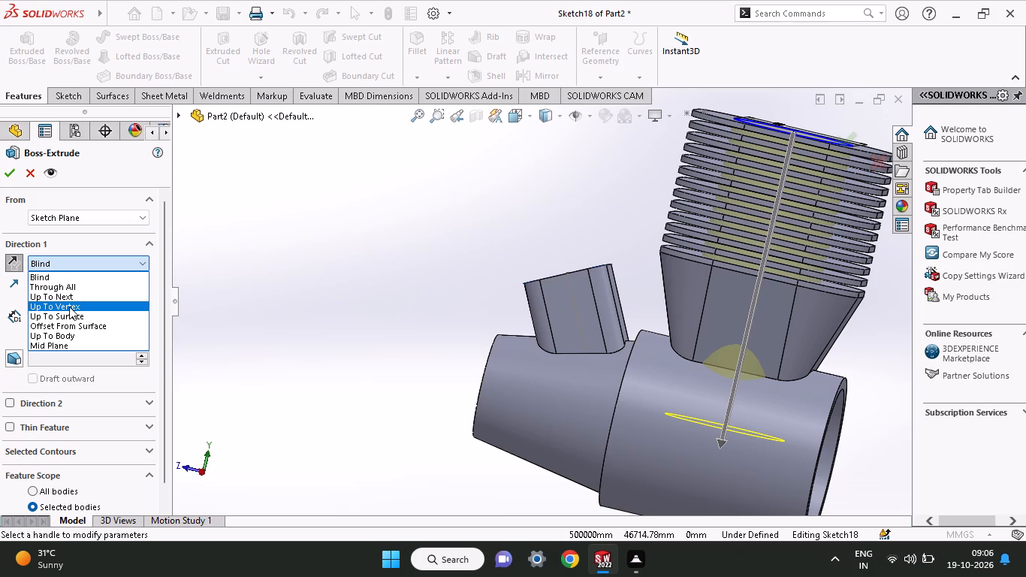
click(69, 313)
click(643, 358)
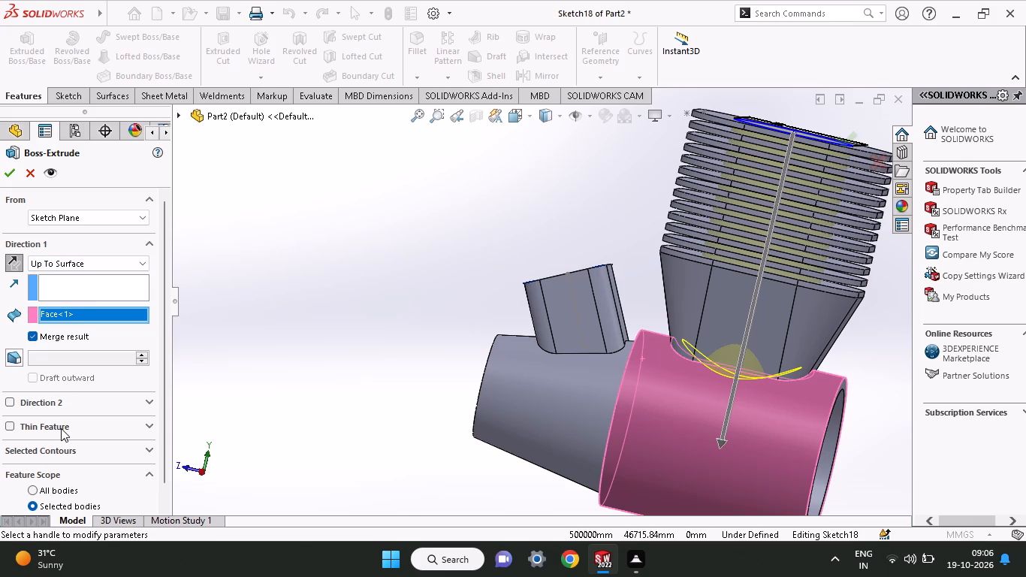
click(95, 270)
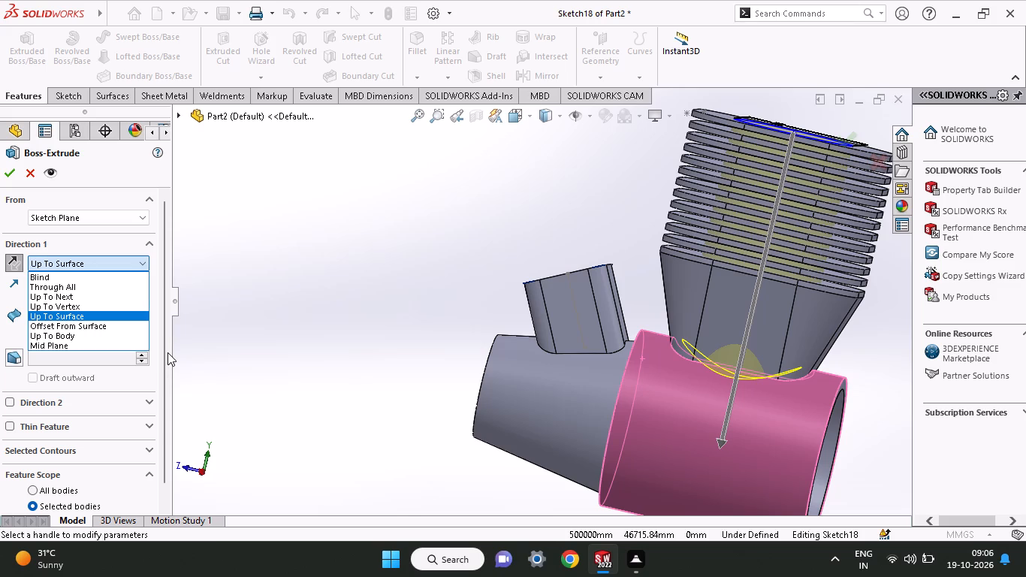
click(49, 431)
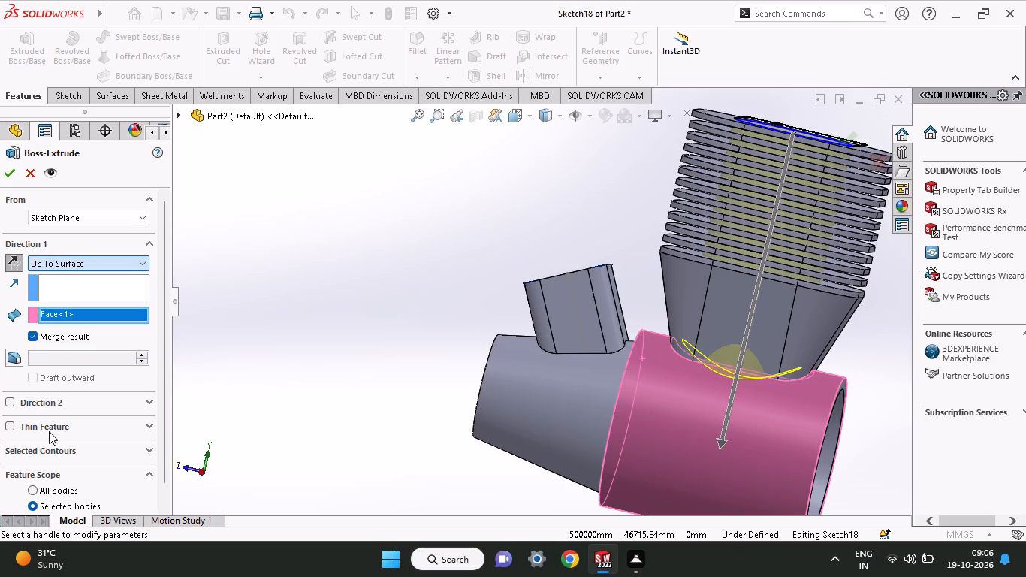
click(35, 425)
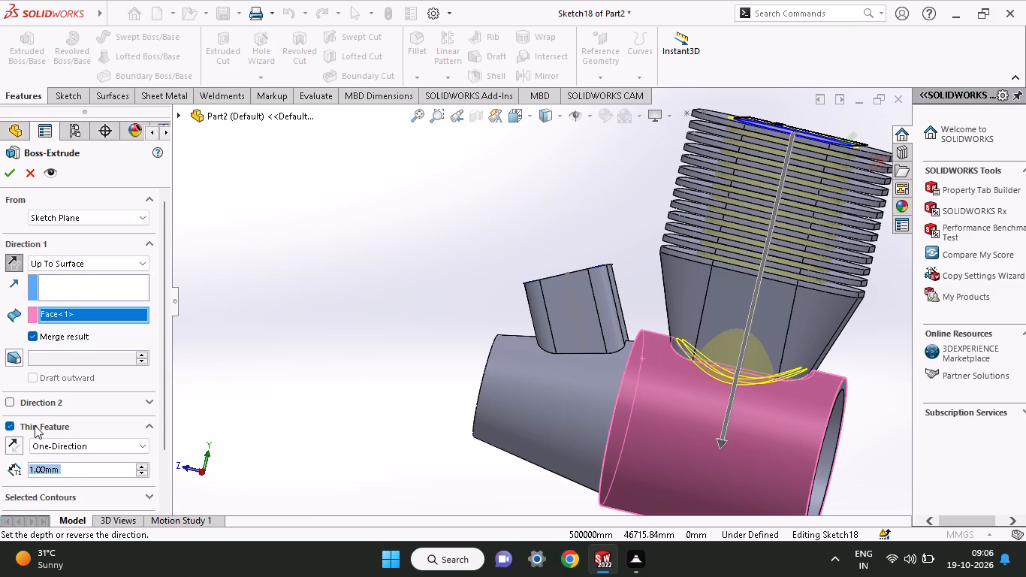
middle_drag(438, 351, 438, 354)
middle_drag(438, 354, 418, 454)
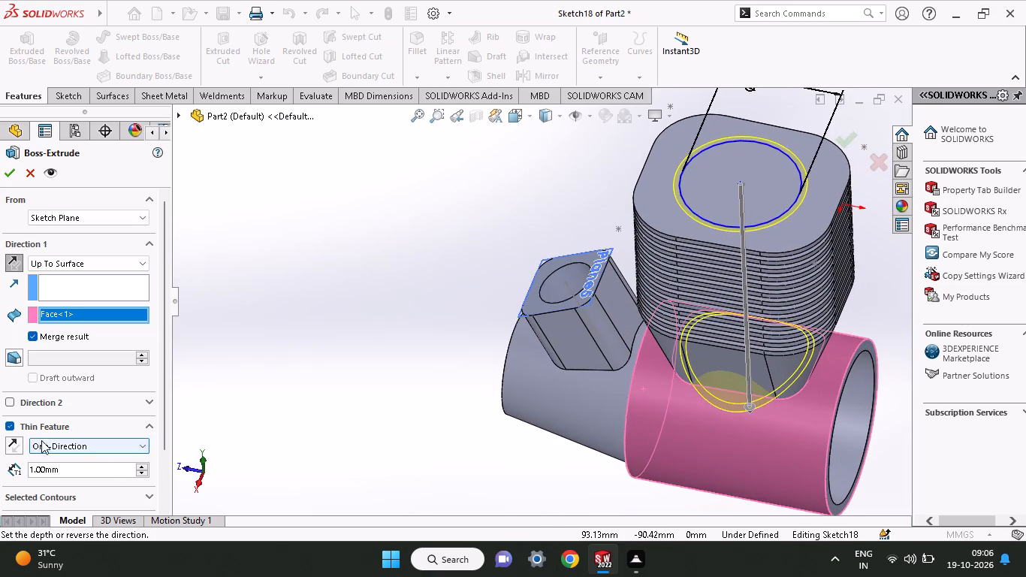
click(5, 175)
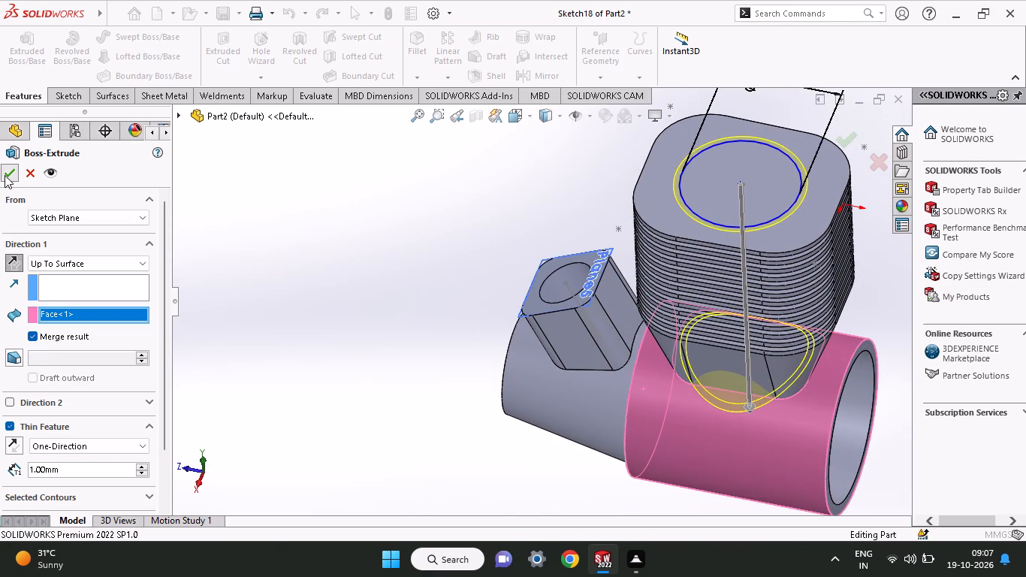
Sketch a circle centred on the plate stack's top face and dimension its diameter to 10 mm.
middle_drag(711, 485, 762, 327)
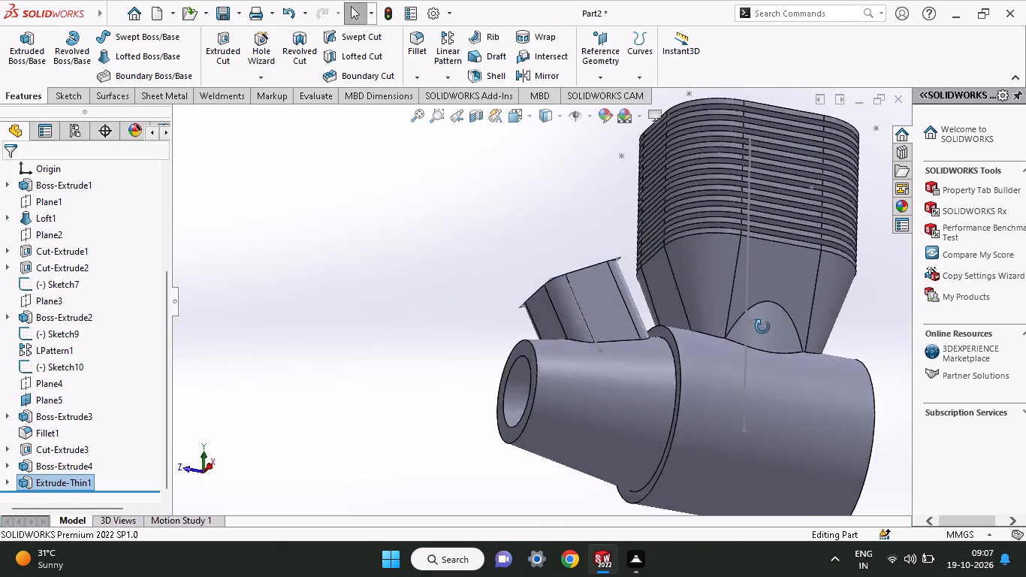
middle_drag(762, 327, 585, 575)
middle_drag(690, 458, 688, 549)
click(560, 267)
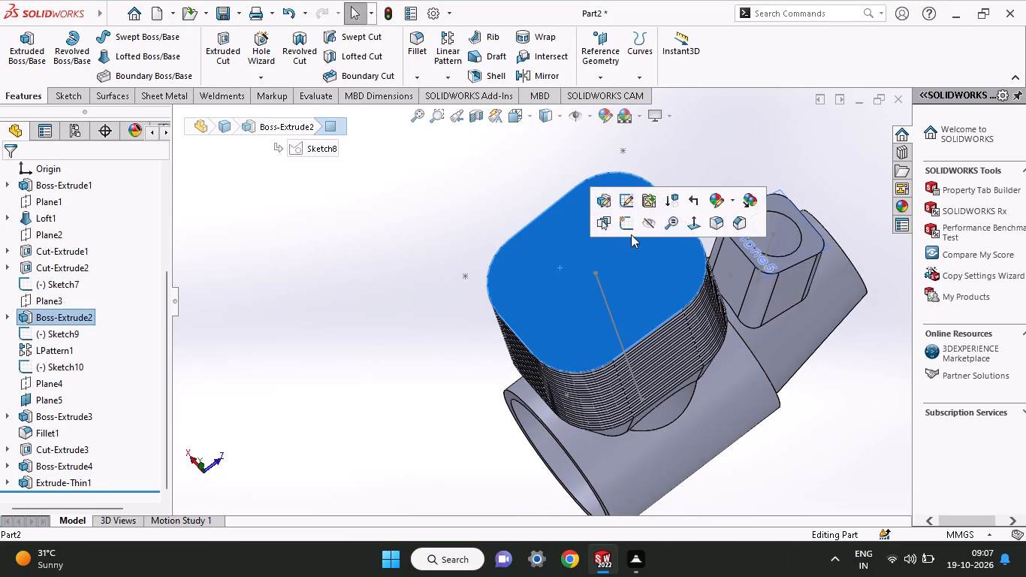
click(631, 228)
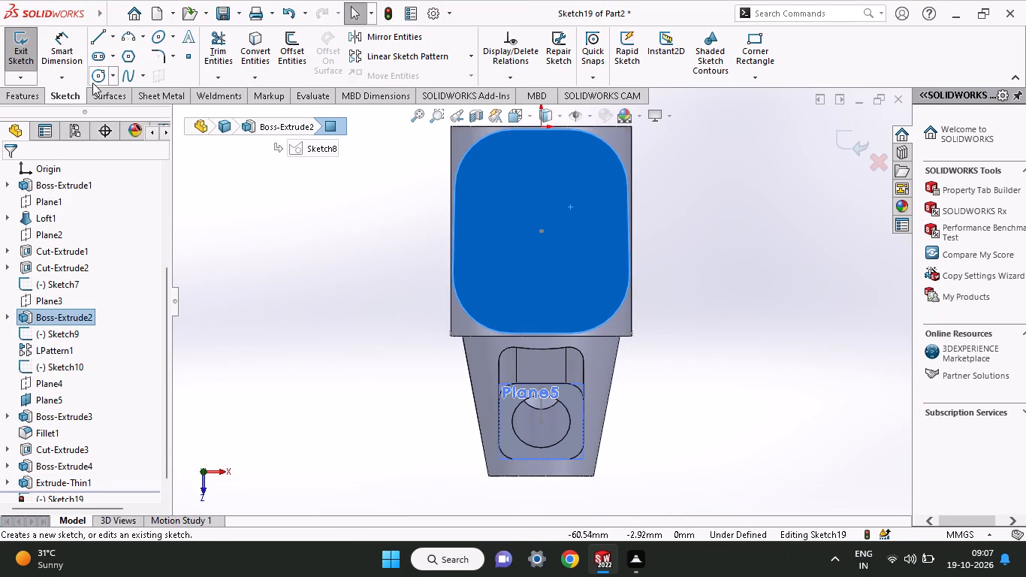
click(92, 83)
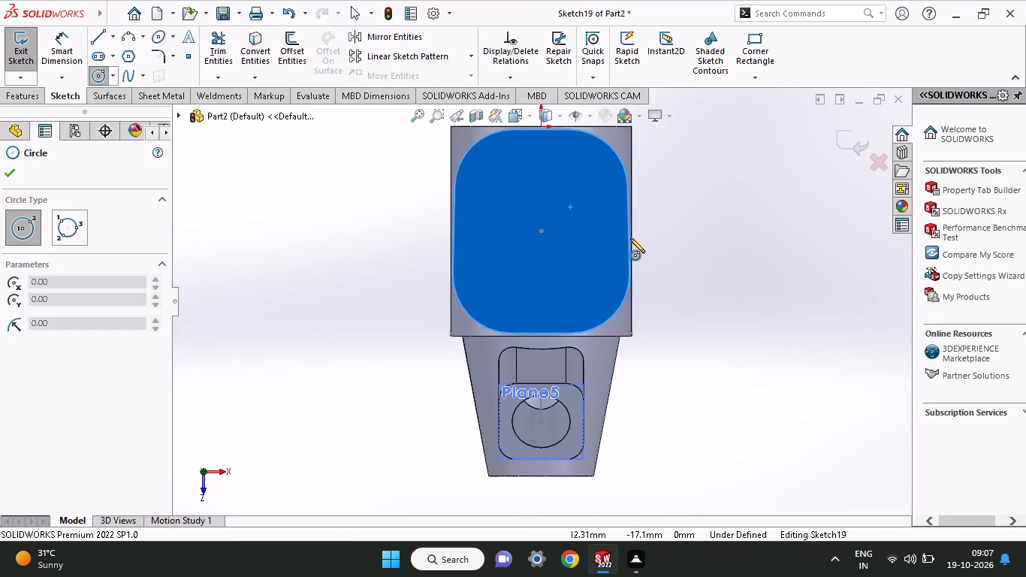
click(542, 231)
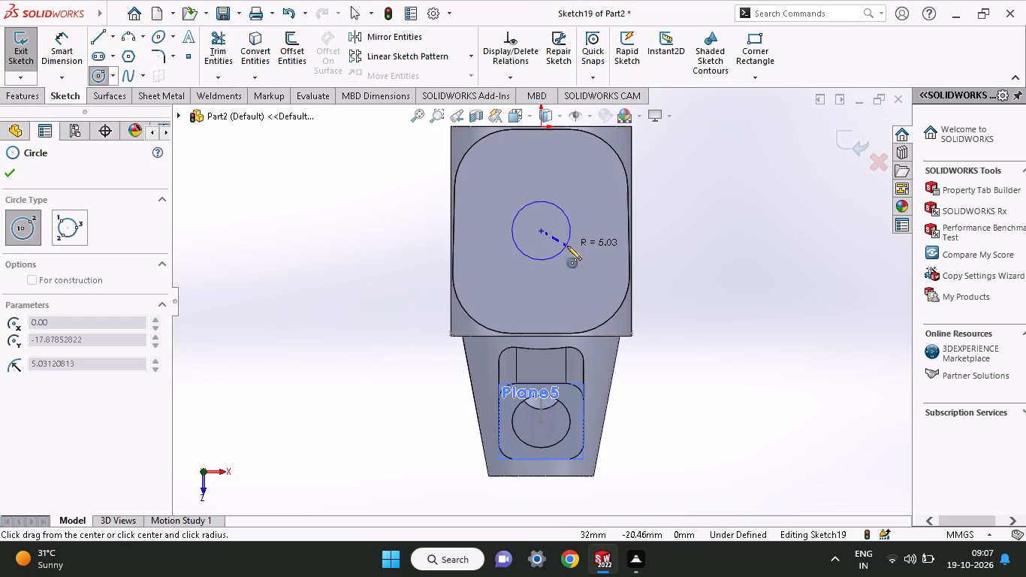
click(580, 261)
click(55, 62)
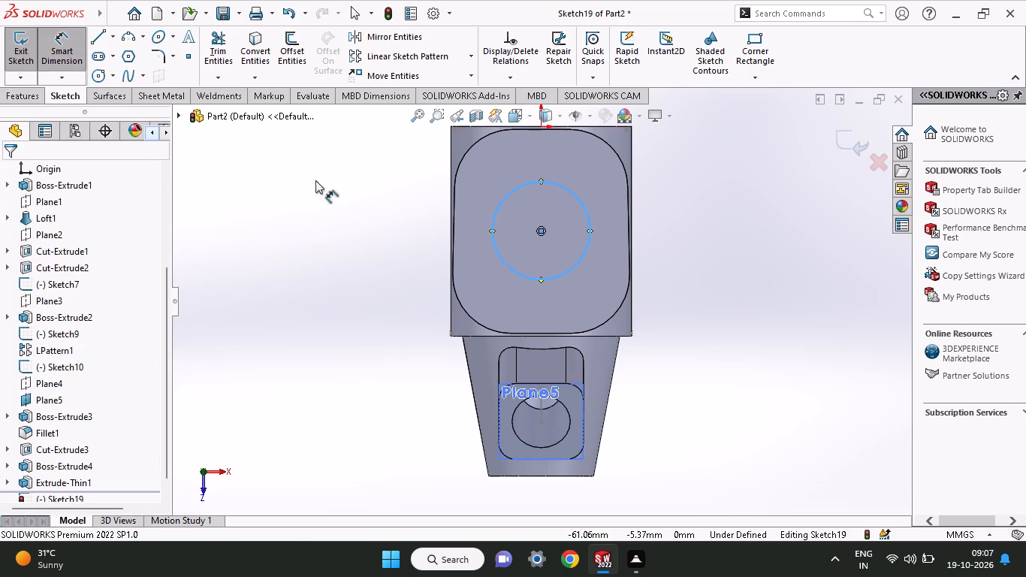
click(491, 246)
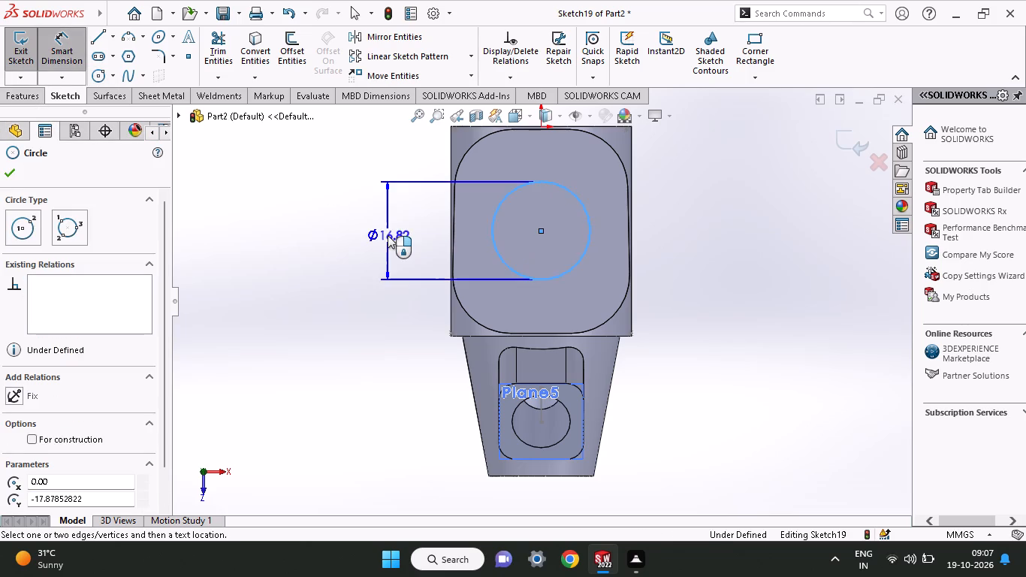
click(388, 235)
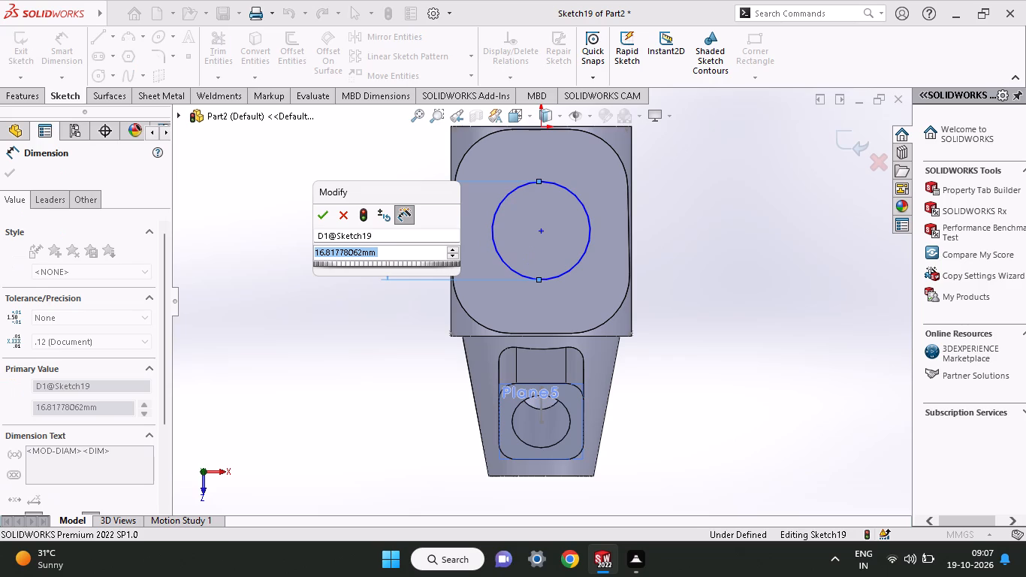
text(10)
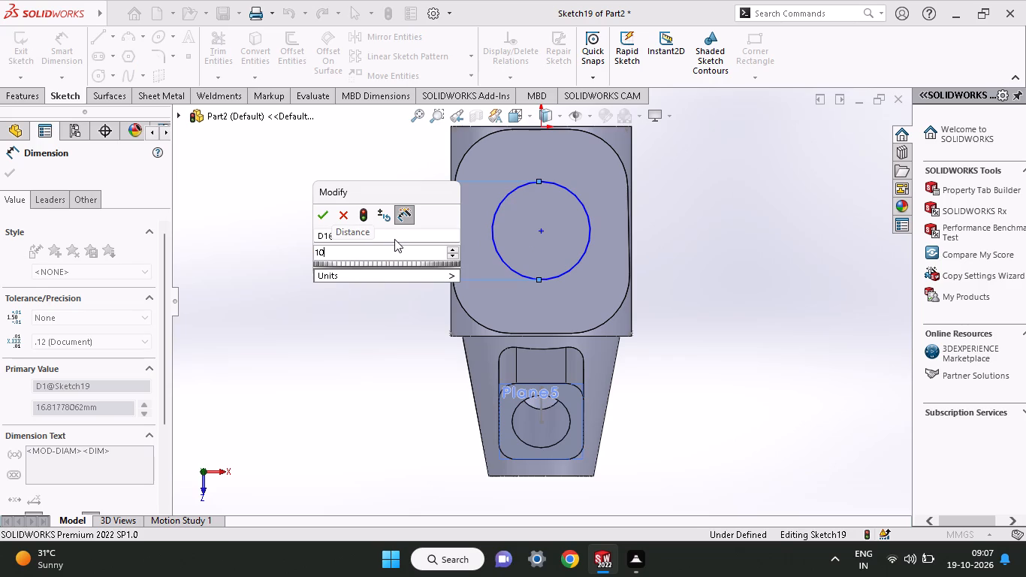
key(Return)
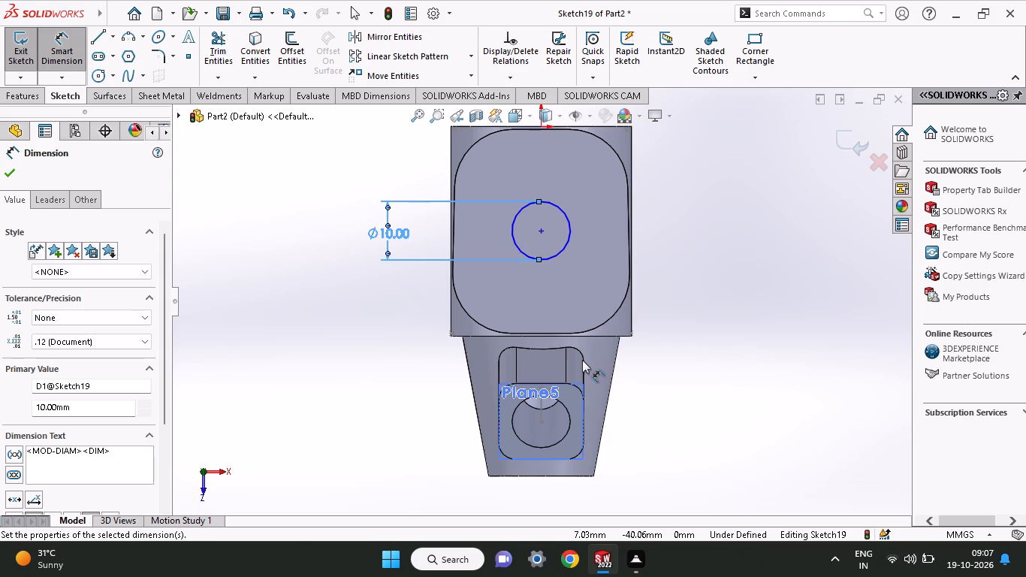
Set the diameter of the circle on the plate stack's top face to 21 mm.
double_click(403, 234)
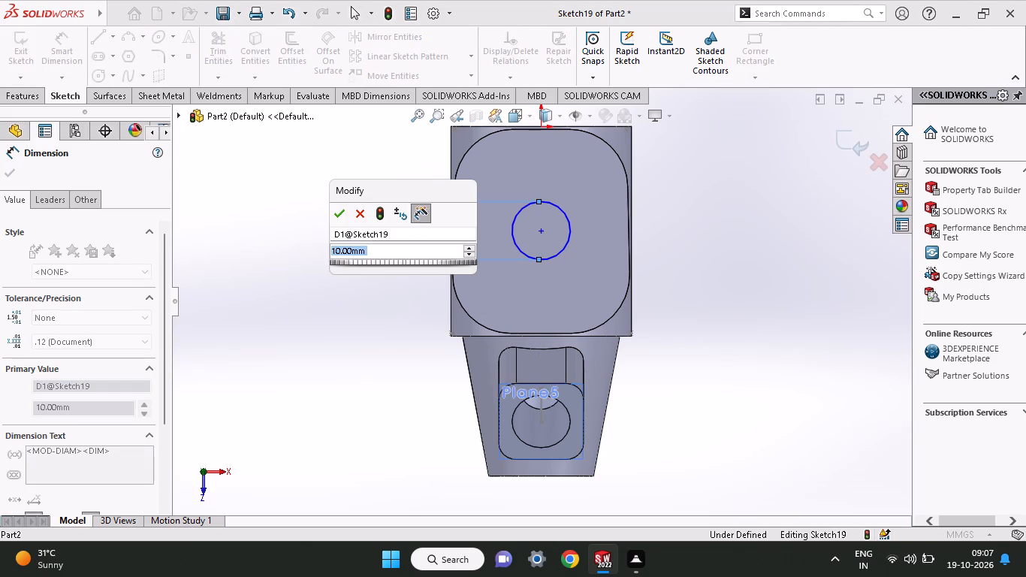
text(21)
key(Return)
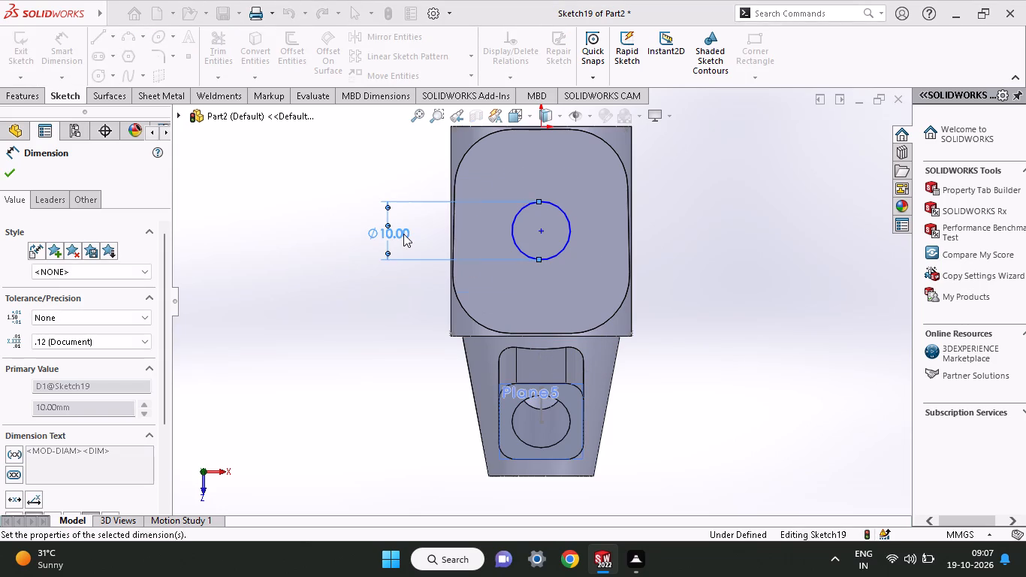
click(23, 83)
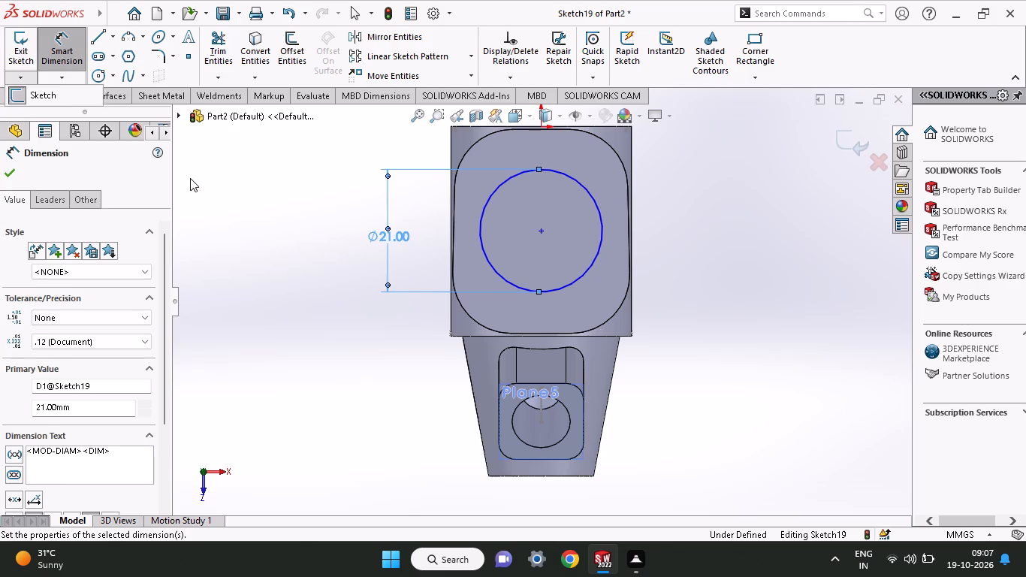
click(190, 178)
Extrude-cut the 21 mm circle from the plate stack's top face to a blind depth of 52 mm into the large cylinder.
click(29, 102)
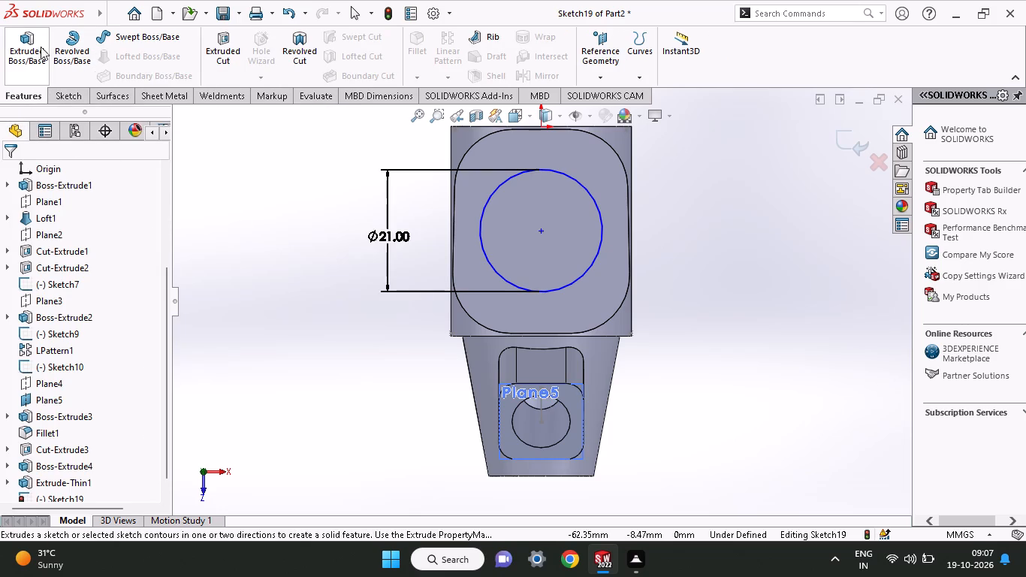
click(210, 56)
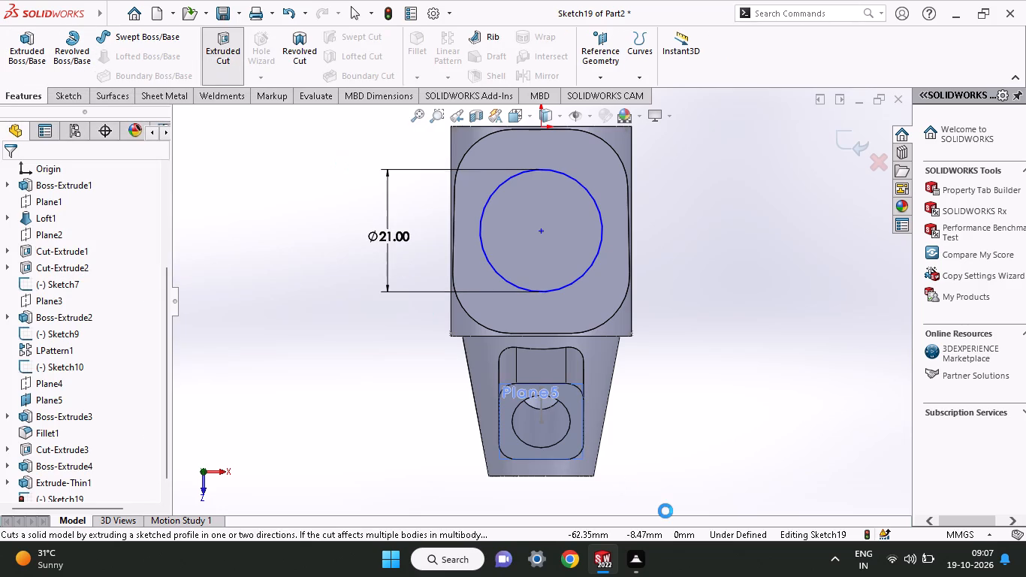
middle_drag(641, 347, 598, 357)
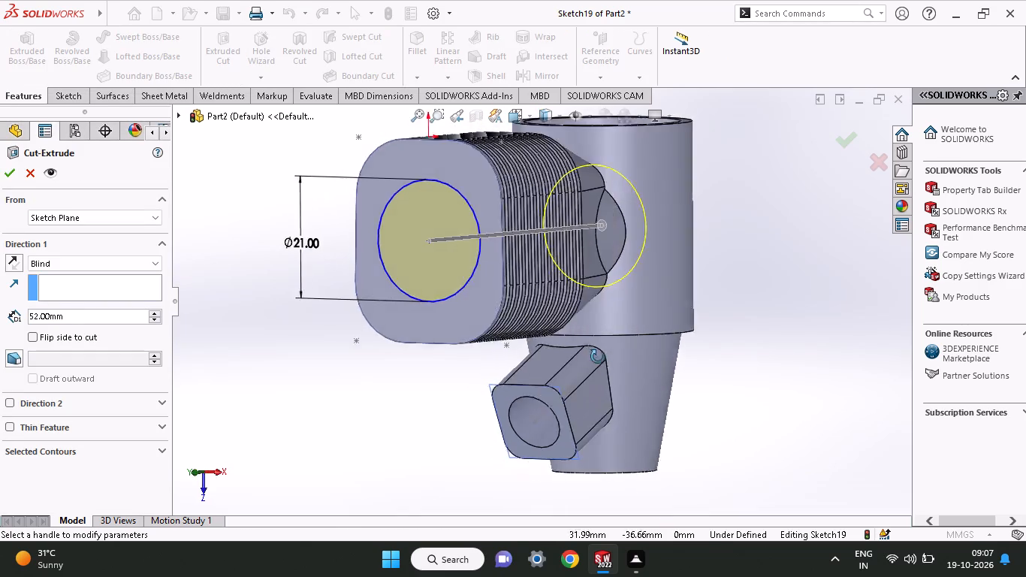
middle_drag(598, 357, 544, 374)
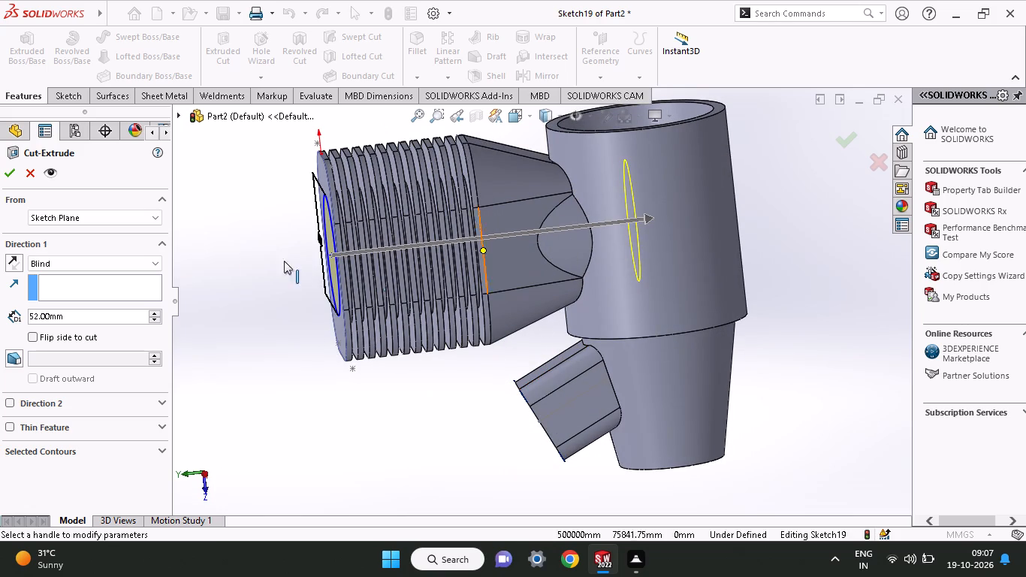
click(3, 176)
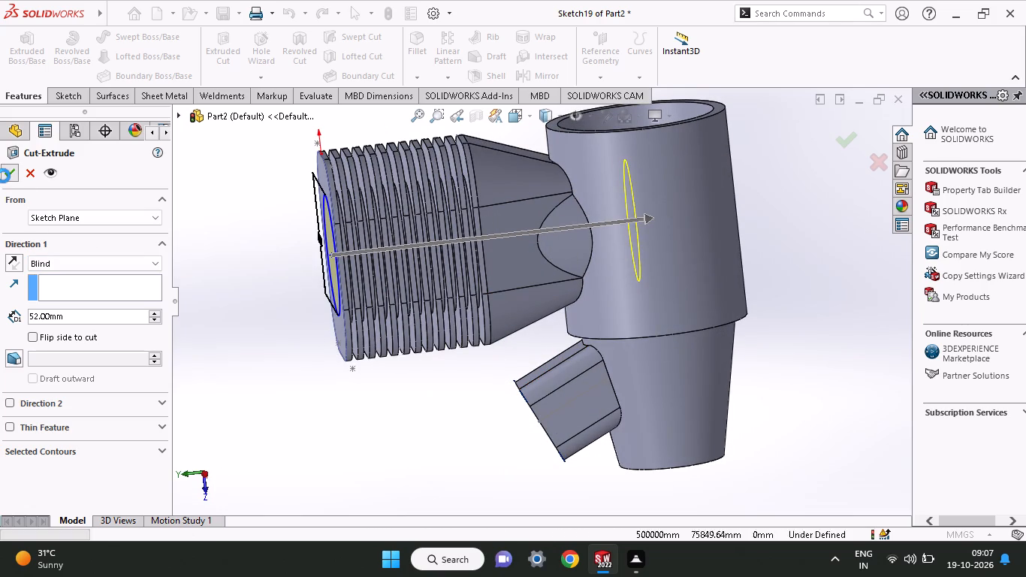
middle_drag(305, 334, 398, 347)
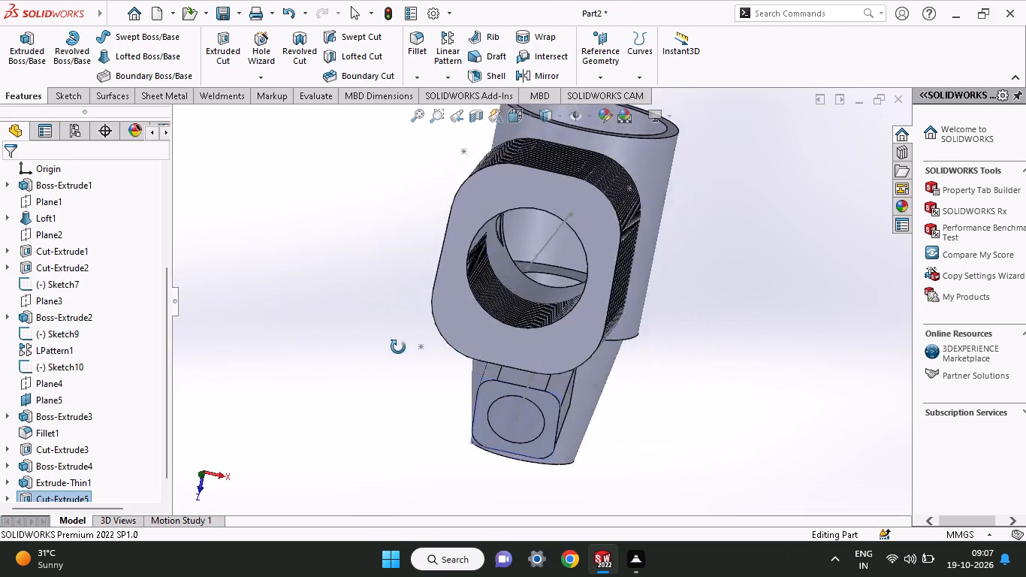
middle_drag(398, 347, 523, 361)
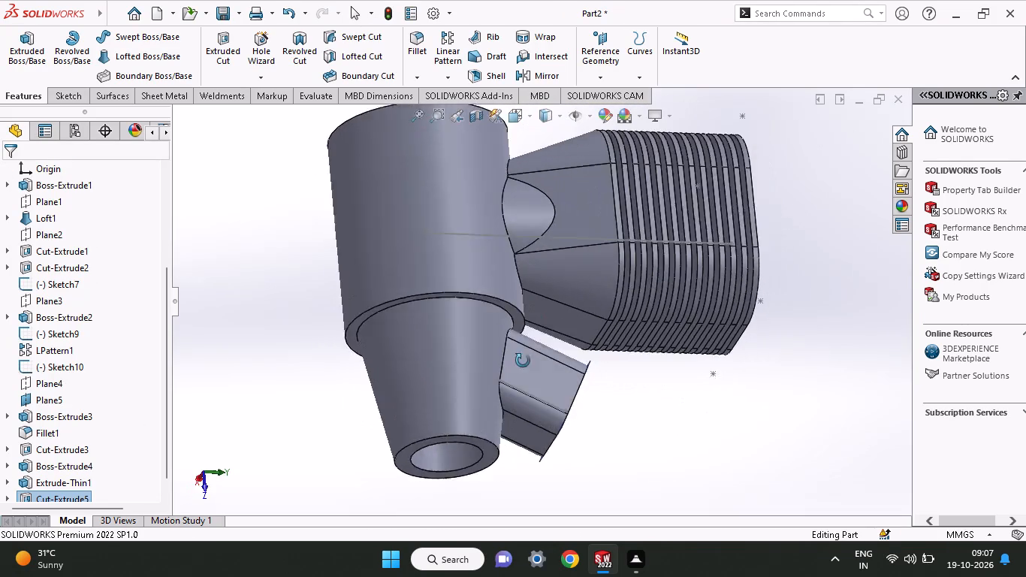
middle_drag(523, 361, 508, 385)
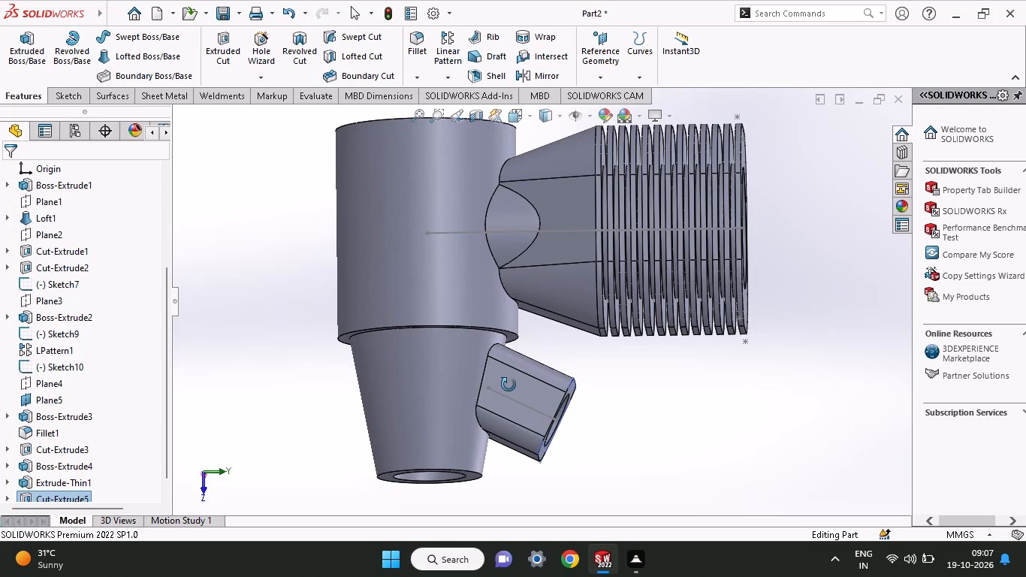
middle_drag(508, 385, 382, 245)
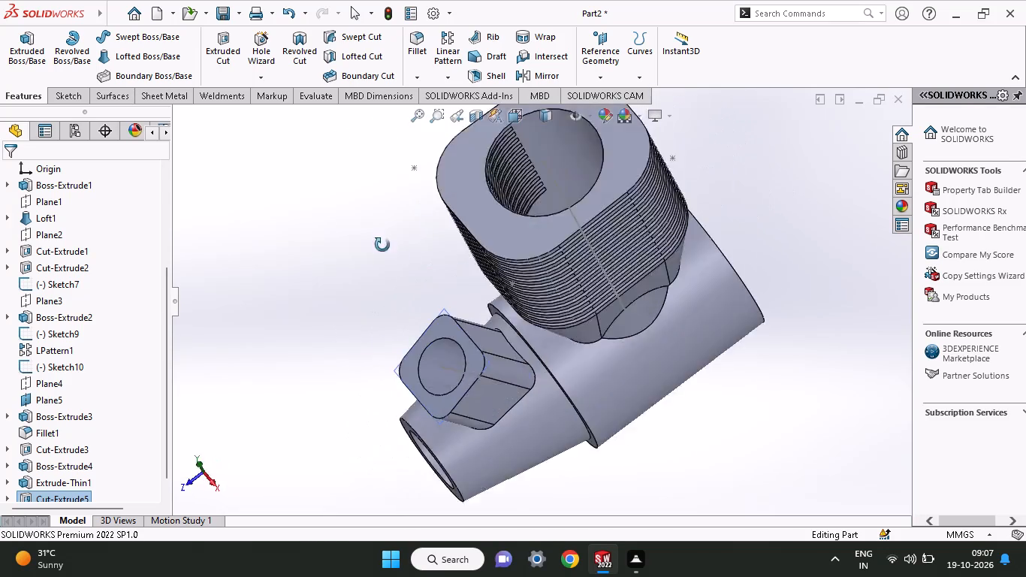
Start a new sketch on the plate stack's top face, around the 21 mm bore.
middle_drag(382, 245, 385, 144)
middle_drag(630, 336, 598, 325)
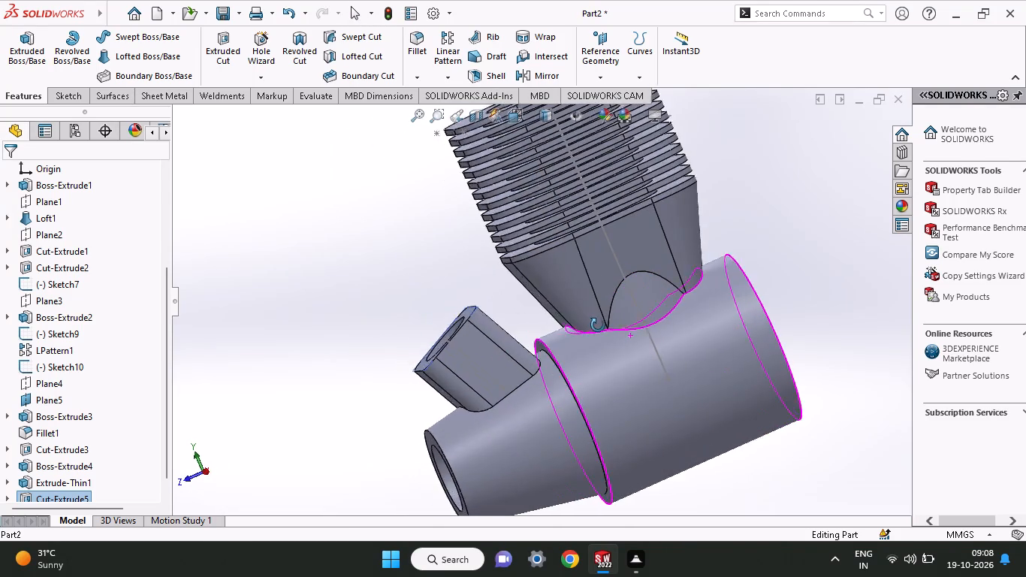
middle_drag(598, 325, 588, 325)
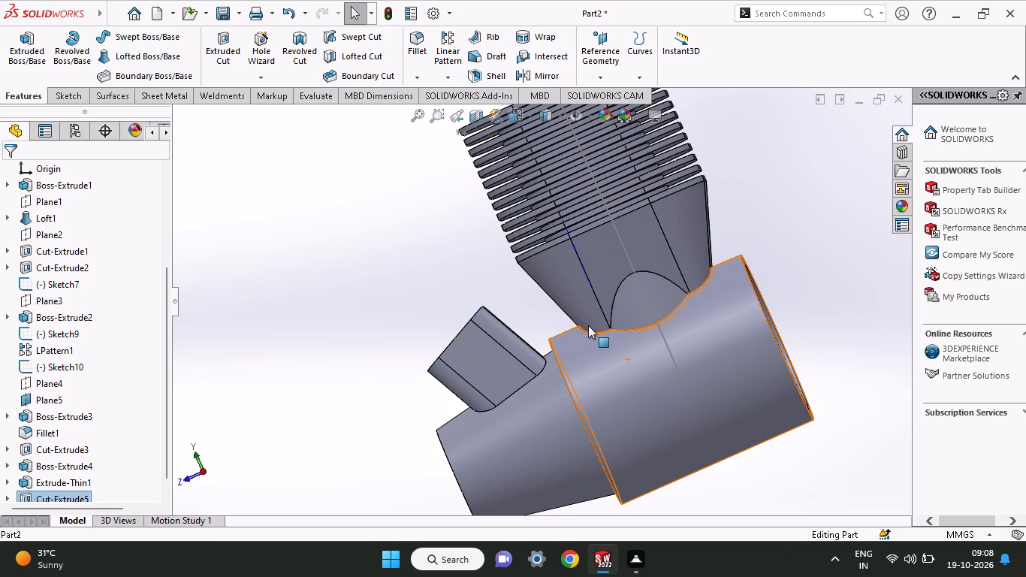
middle_drag(596, 243, 642, 492)
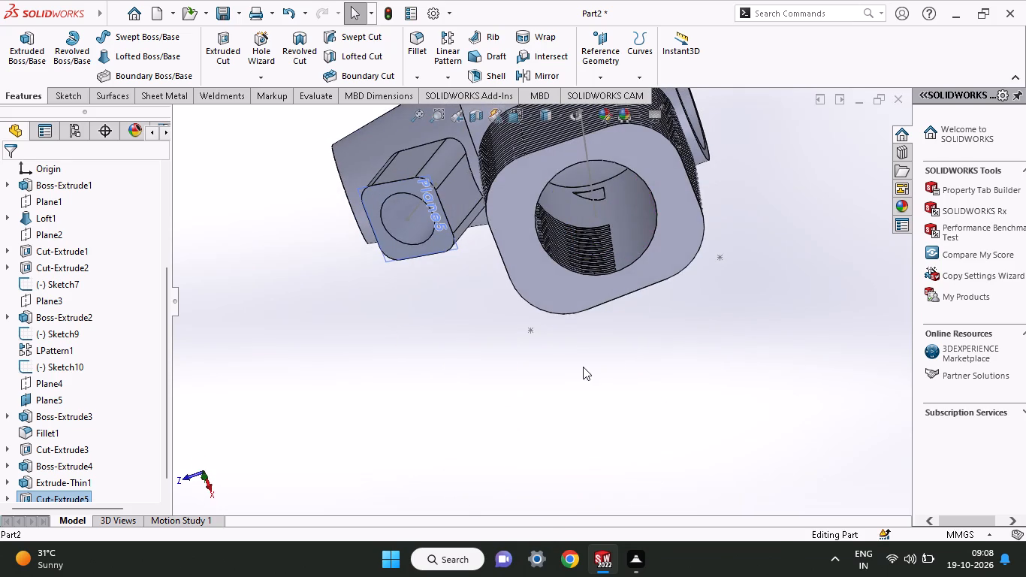
click(543, 291)
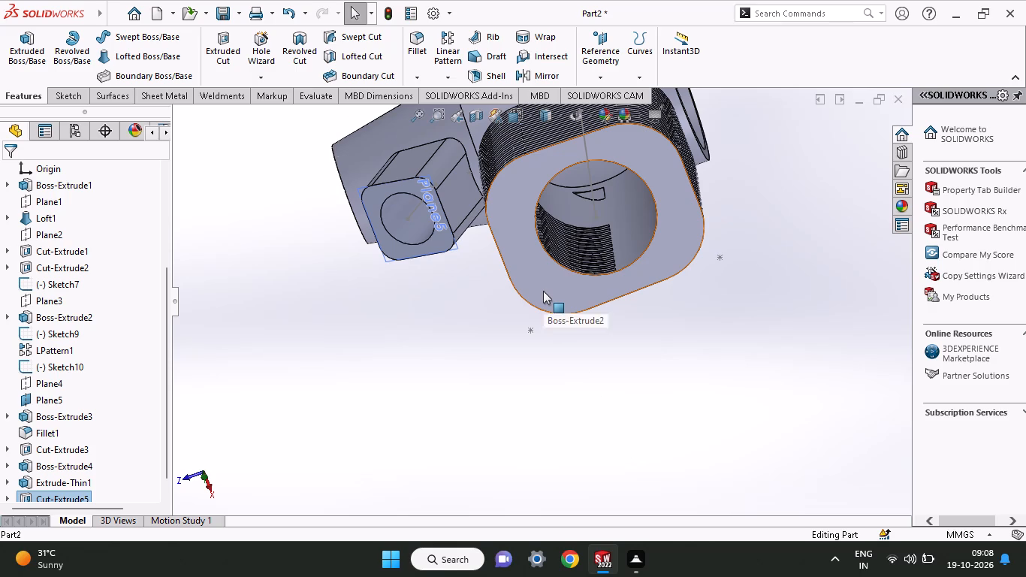
click(614, 254)
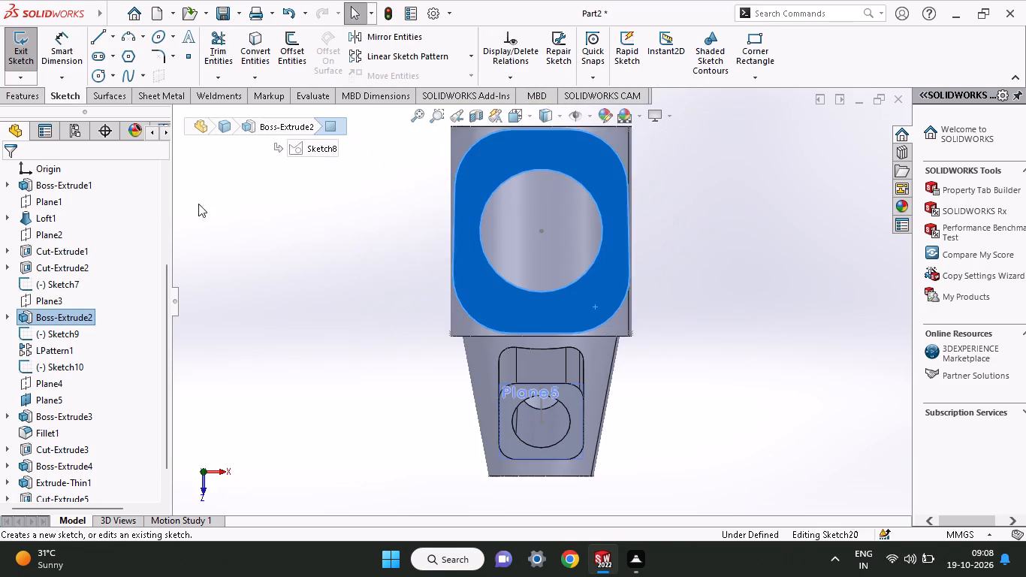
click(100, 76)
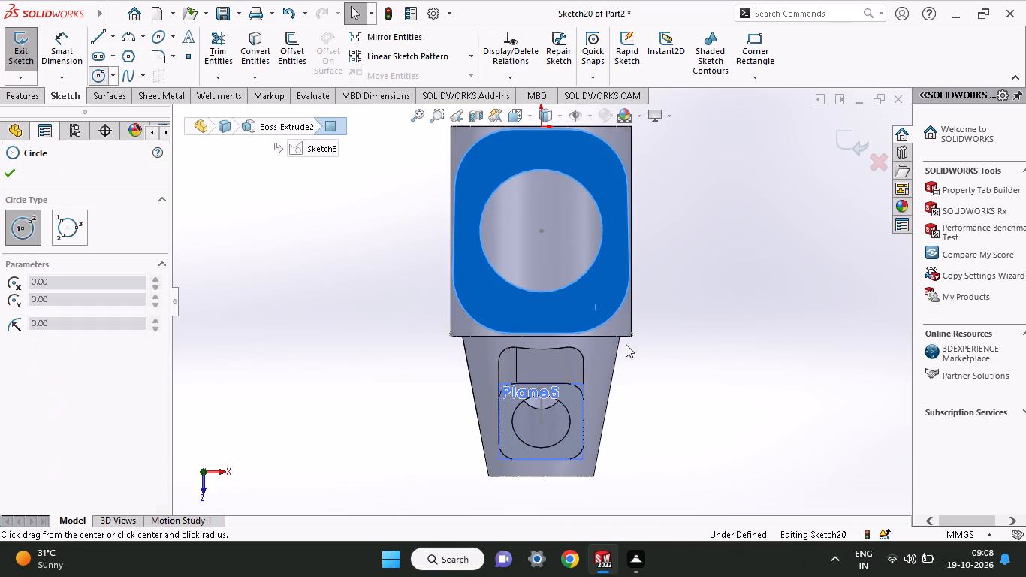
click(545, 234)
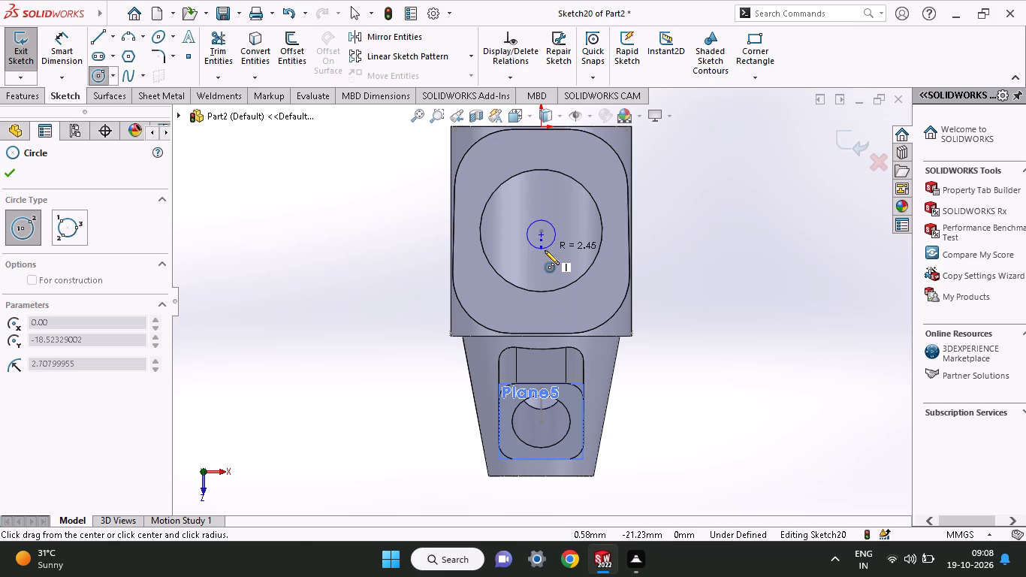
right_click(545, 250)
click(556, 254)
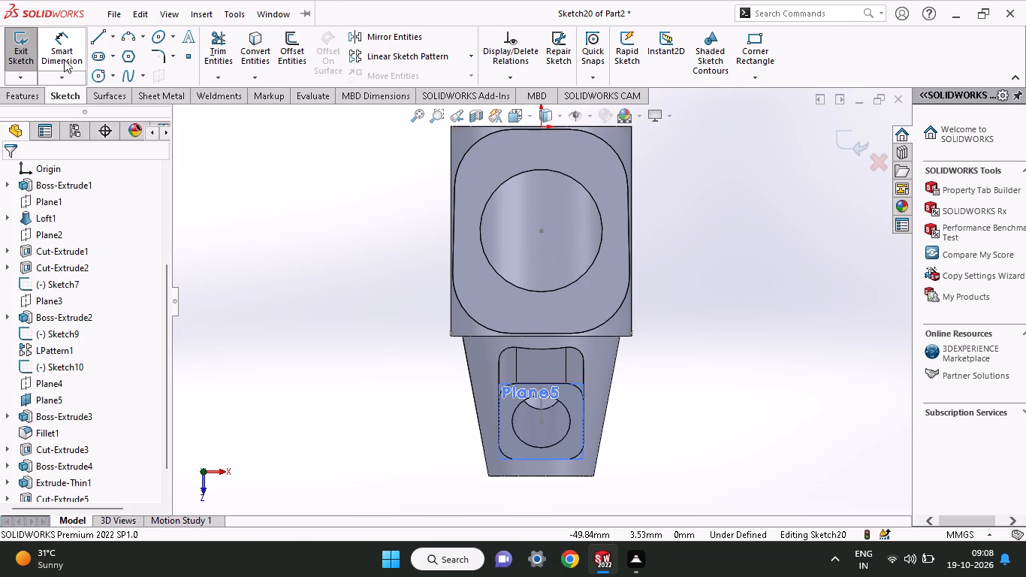
Sketch a circle concentric with the bore on the plate stack's top face and dimension its diameter to 31 mm.
click(95, 75)
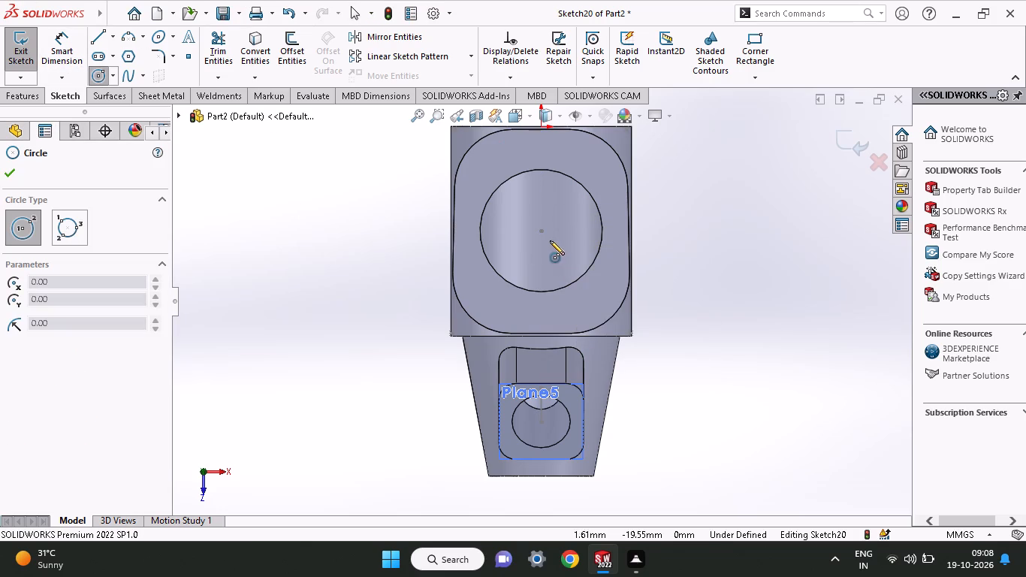
click(544, 233)
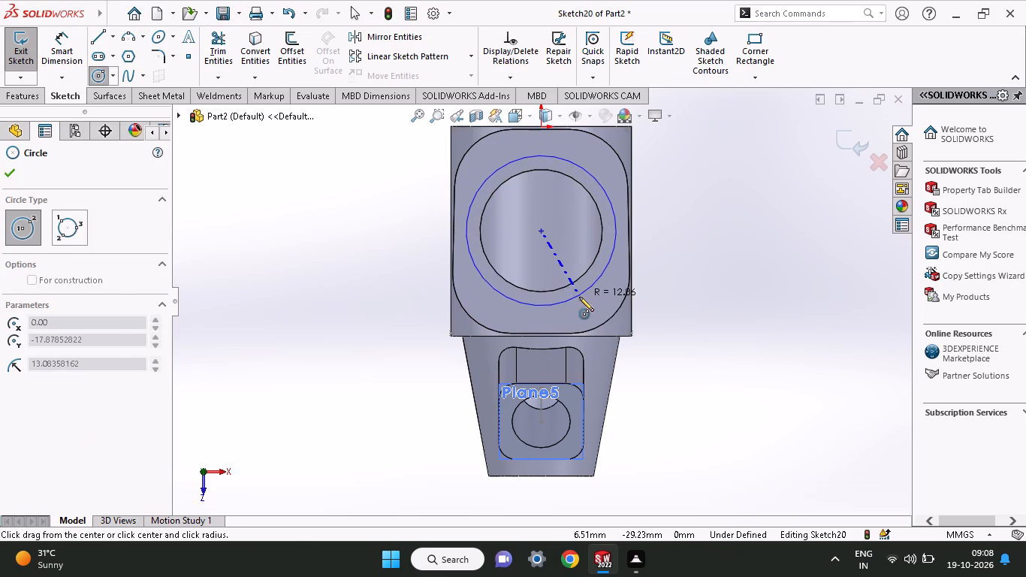
click(579, 297)
click(43, 44)
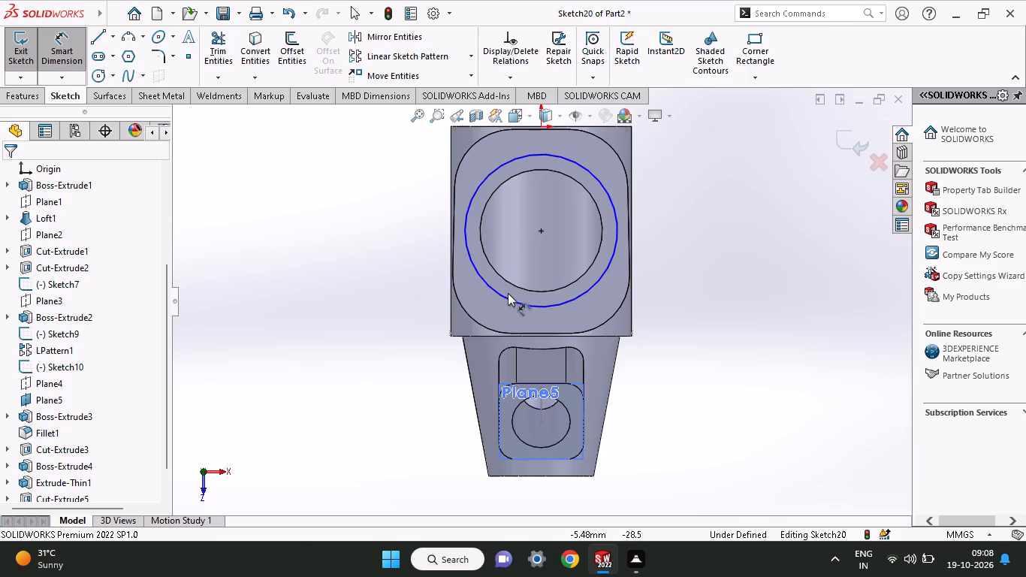
click(503, 294)
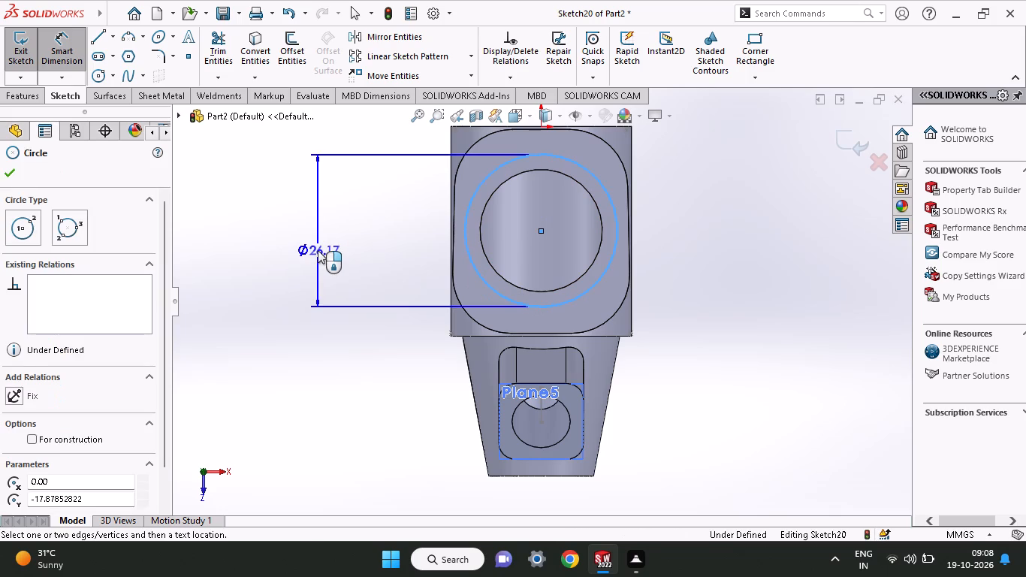
click(318, 250)
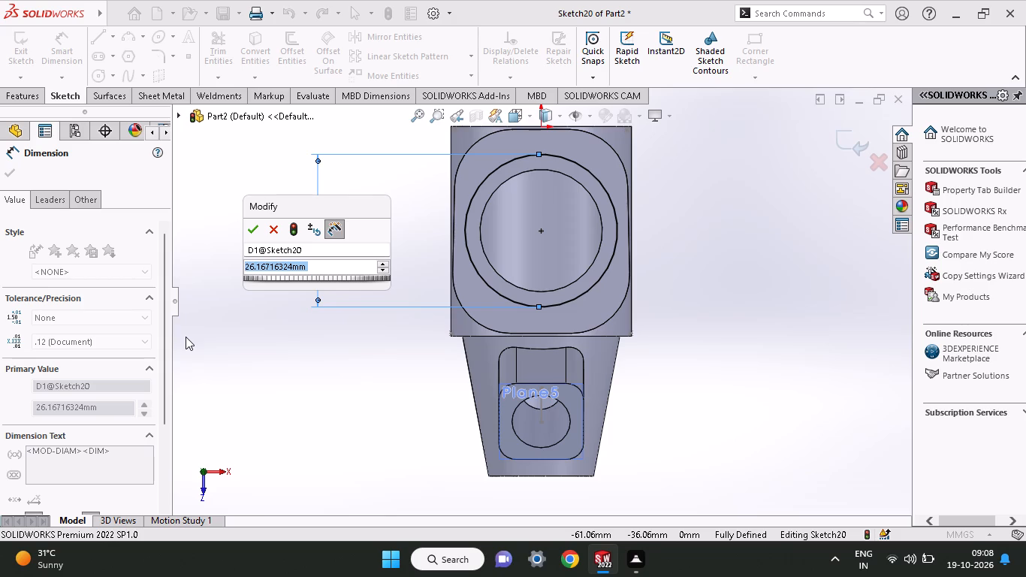
key(3)
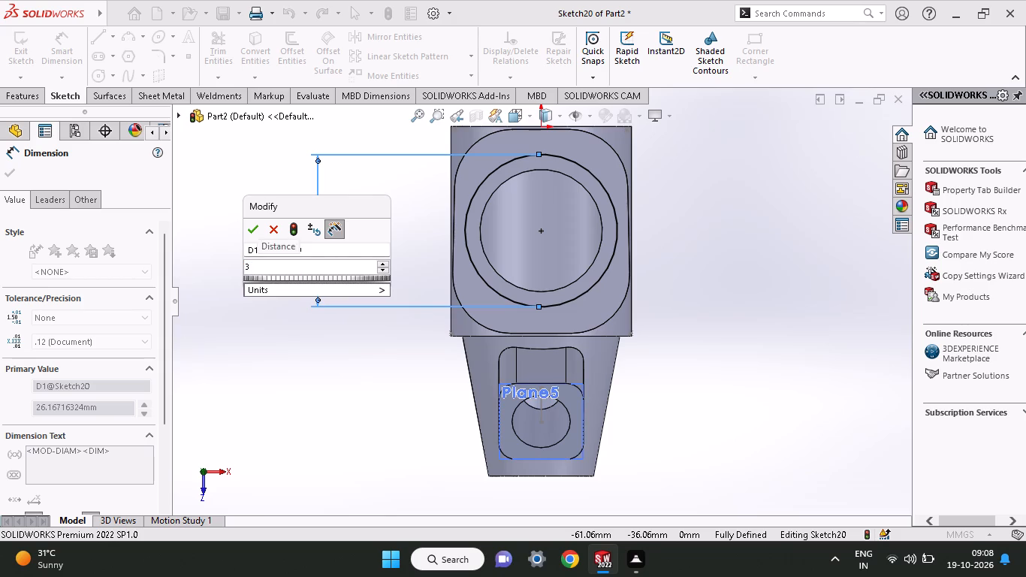
key(5)
text(-4)
key(Return)
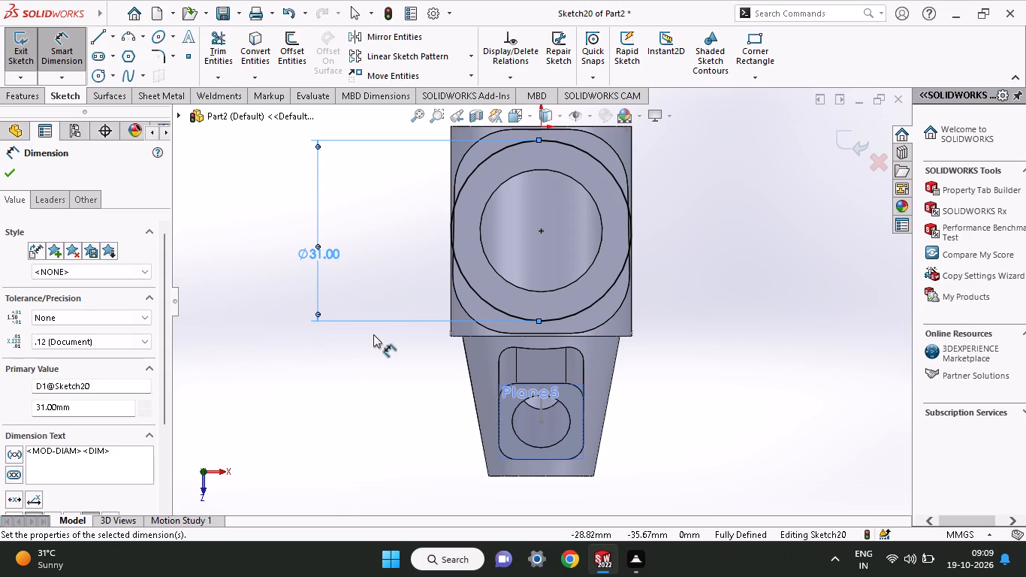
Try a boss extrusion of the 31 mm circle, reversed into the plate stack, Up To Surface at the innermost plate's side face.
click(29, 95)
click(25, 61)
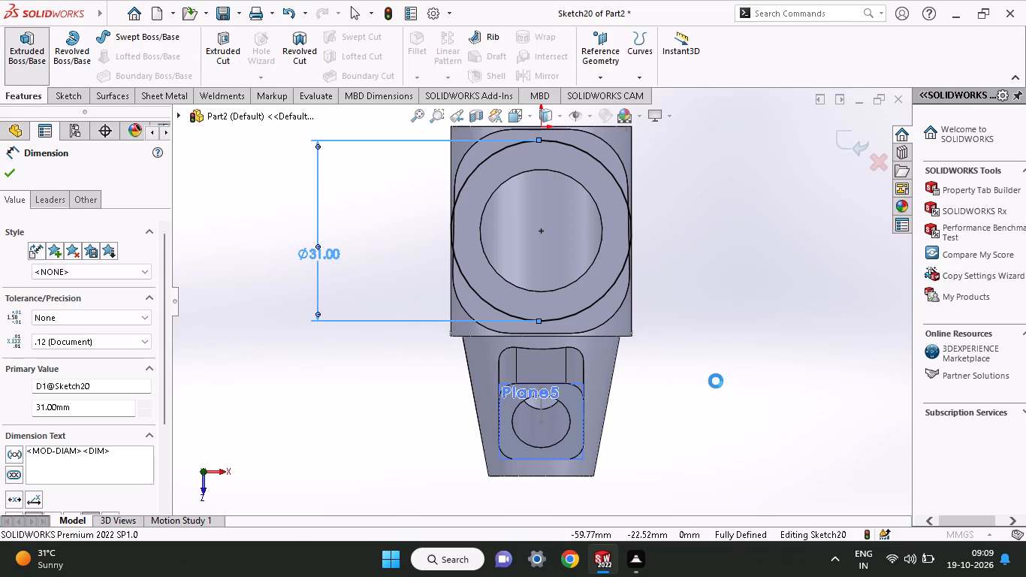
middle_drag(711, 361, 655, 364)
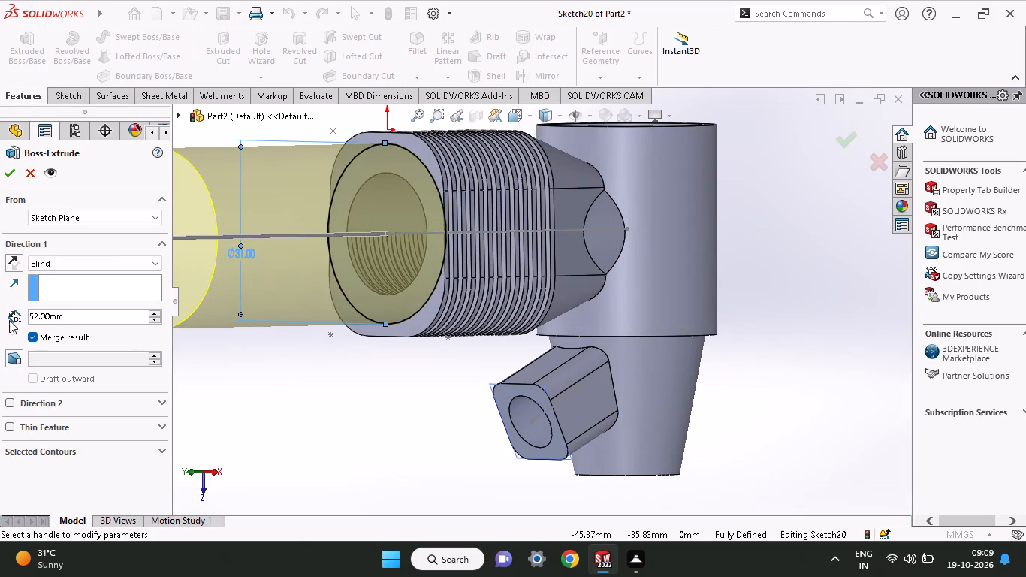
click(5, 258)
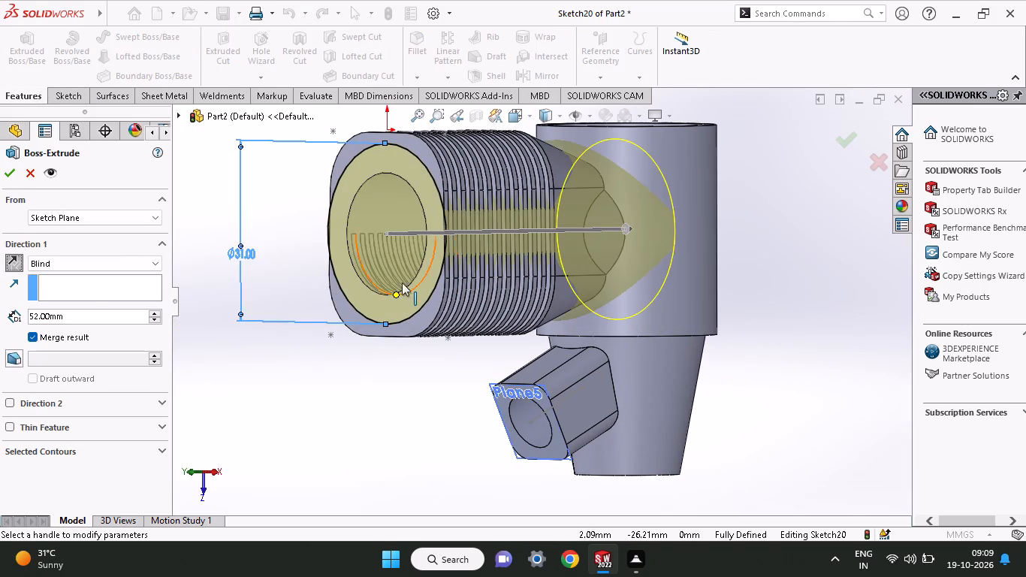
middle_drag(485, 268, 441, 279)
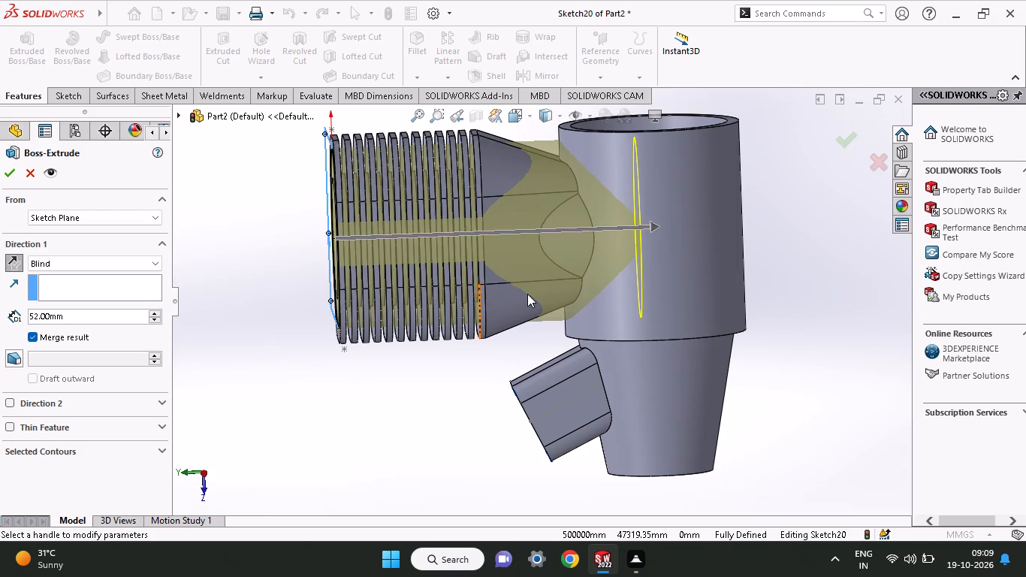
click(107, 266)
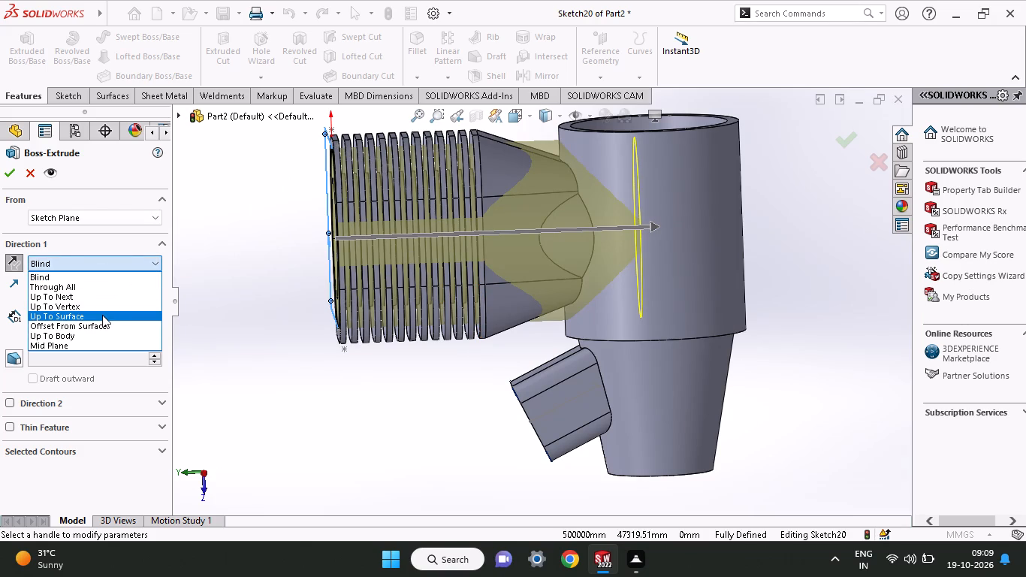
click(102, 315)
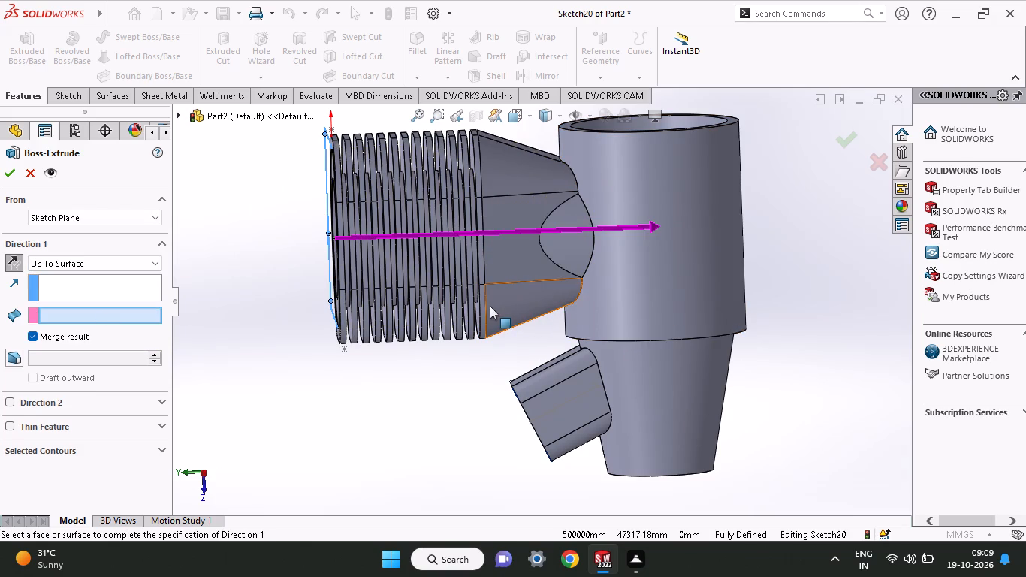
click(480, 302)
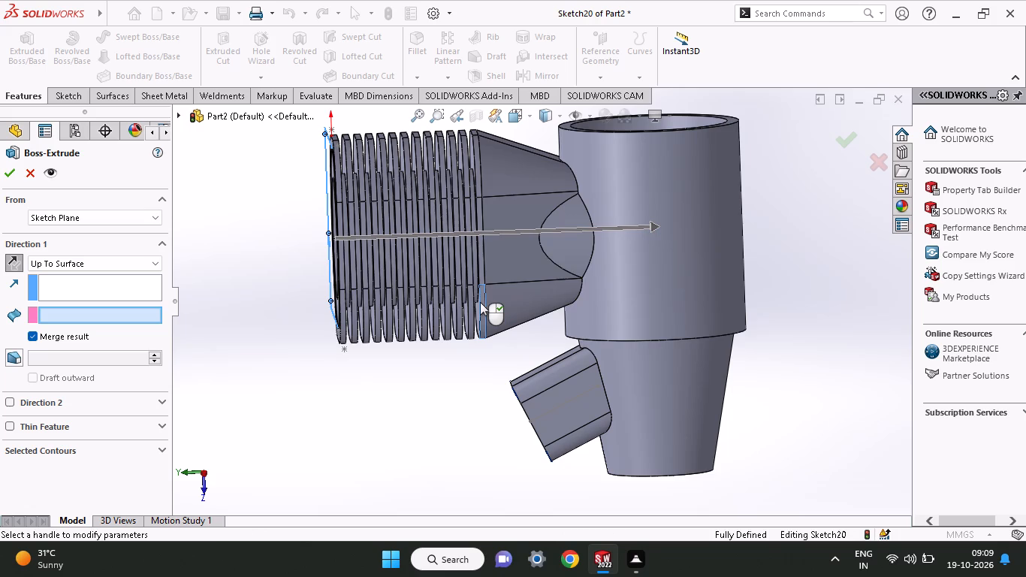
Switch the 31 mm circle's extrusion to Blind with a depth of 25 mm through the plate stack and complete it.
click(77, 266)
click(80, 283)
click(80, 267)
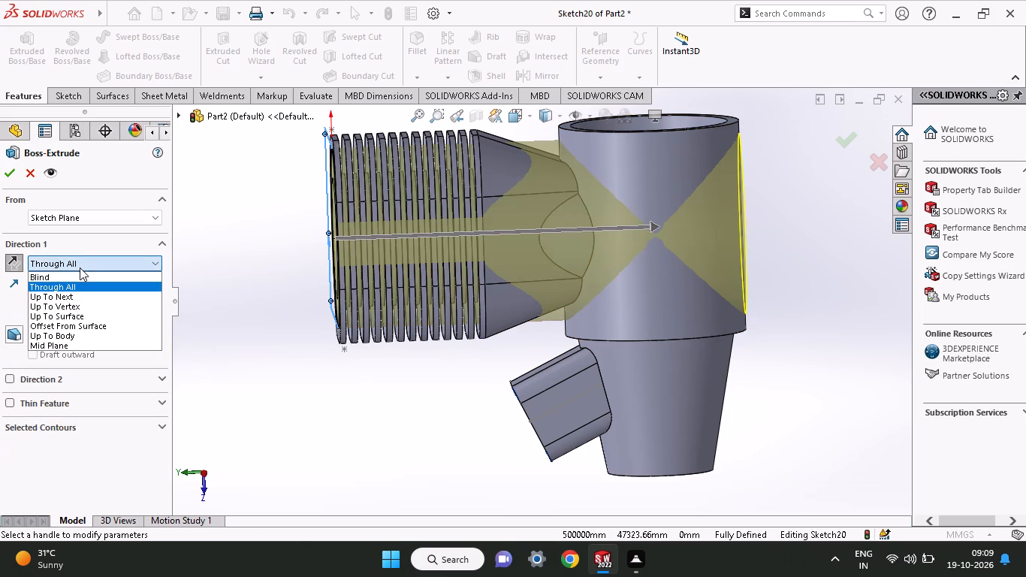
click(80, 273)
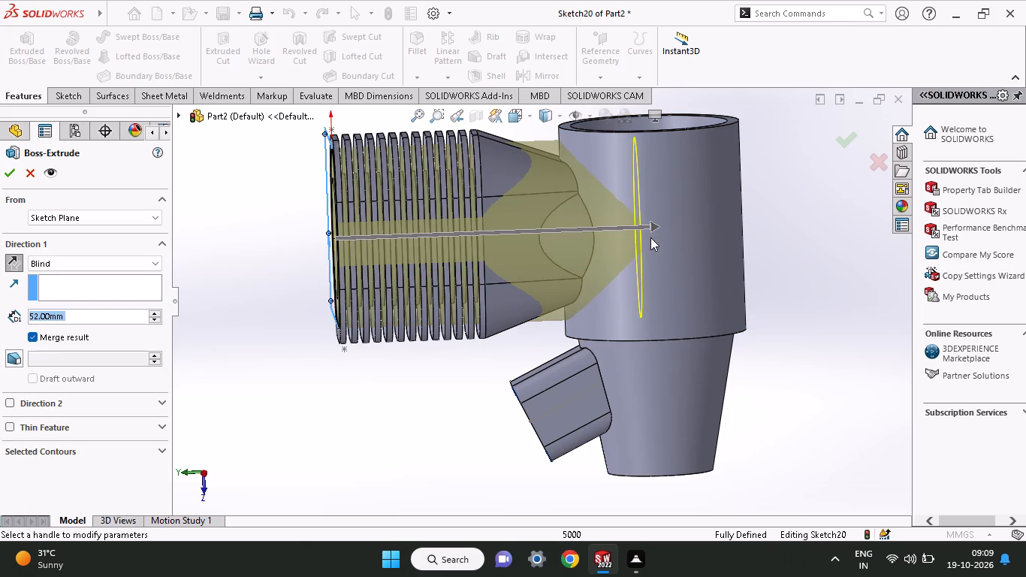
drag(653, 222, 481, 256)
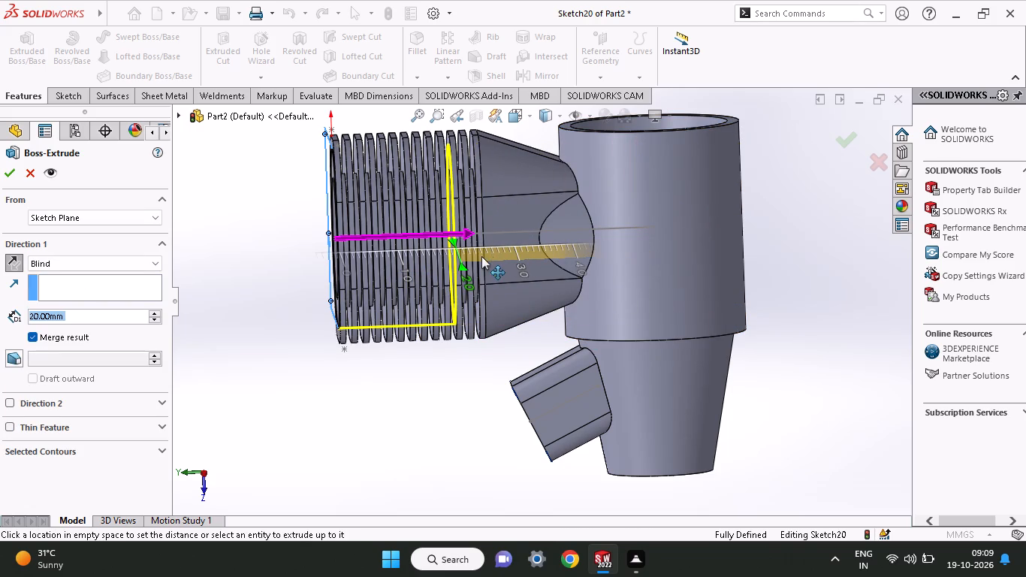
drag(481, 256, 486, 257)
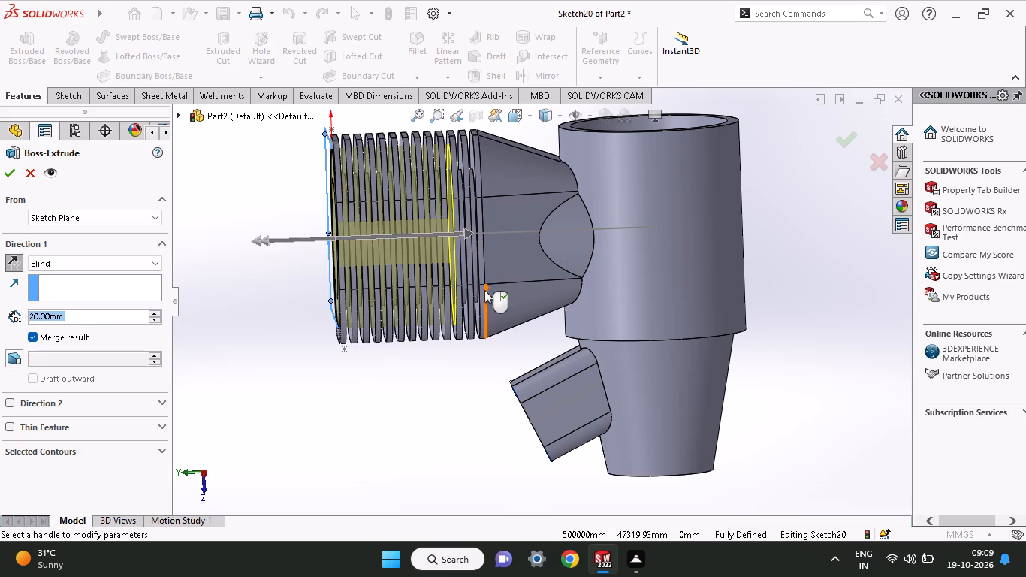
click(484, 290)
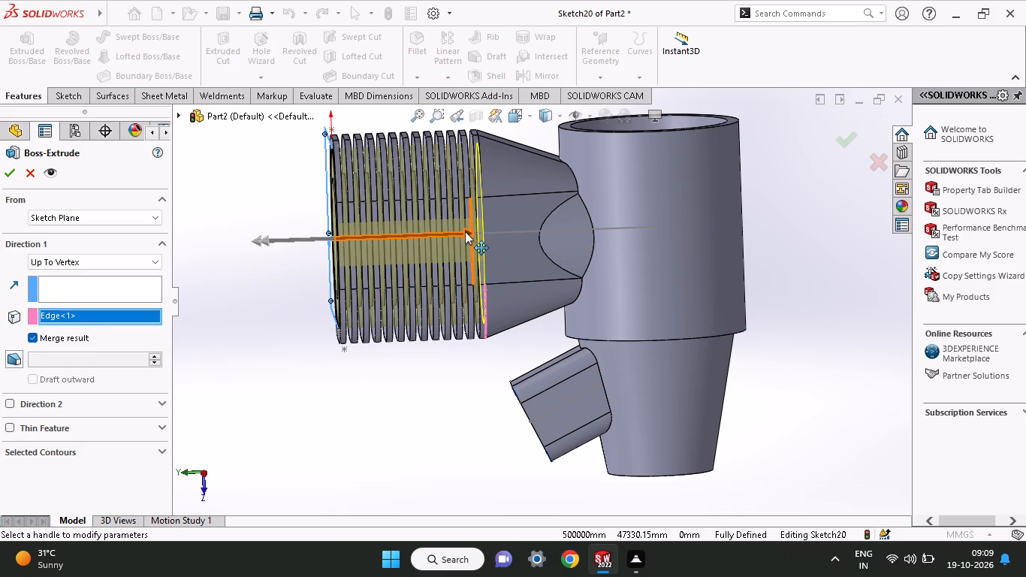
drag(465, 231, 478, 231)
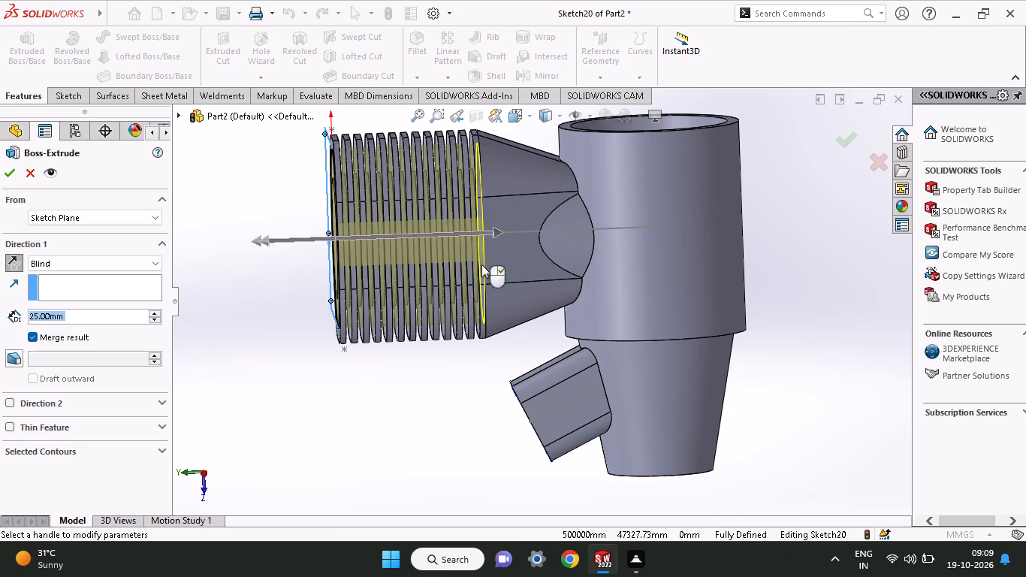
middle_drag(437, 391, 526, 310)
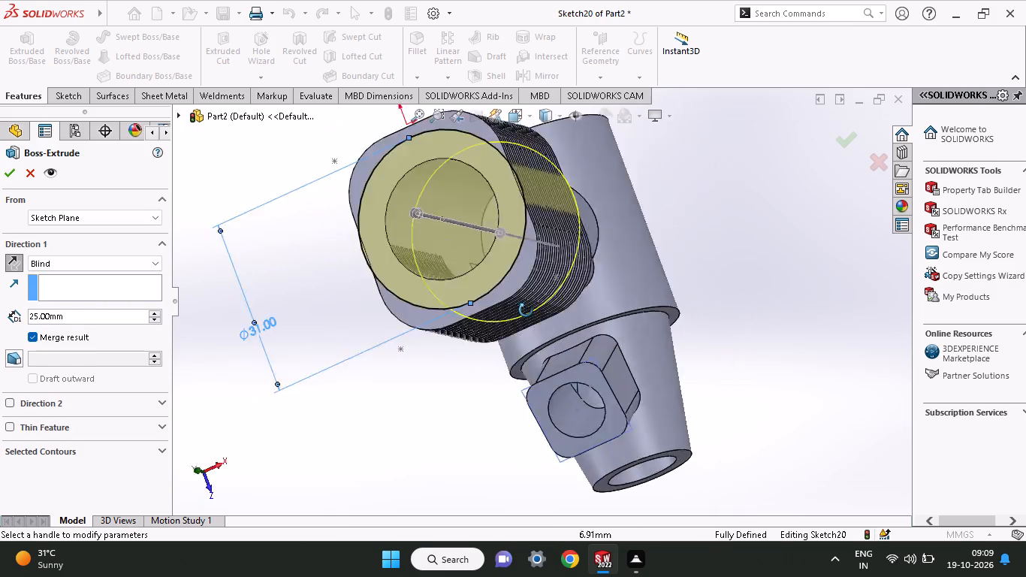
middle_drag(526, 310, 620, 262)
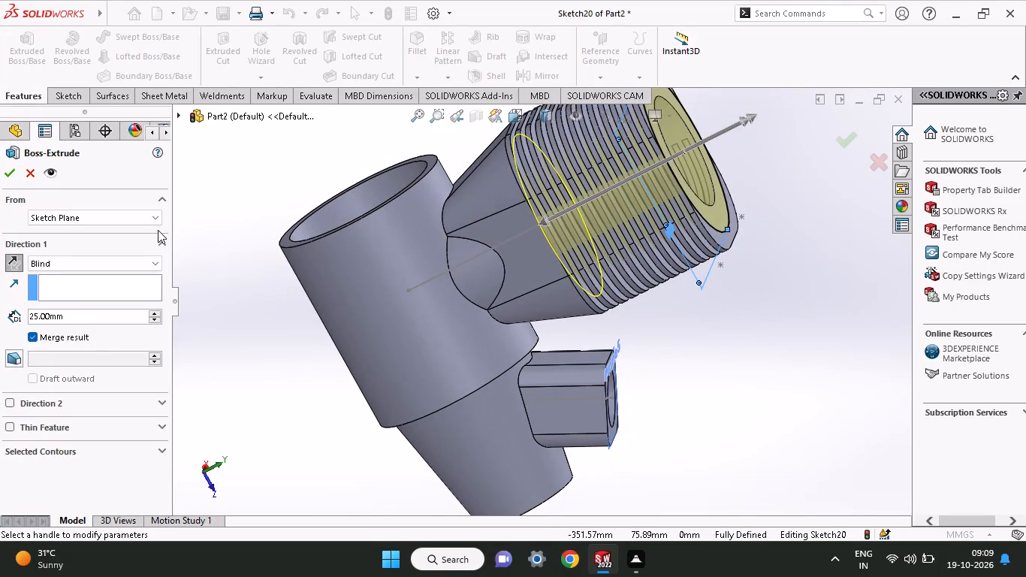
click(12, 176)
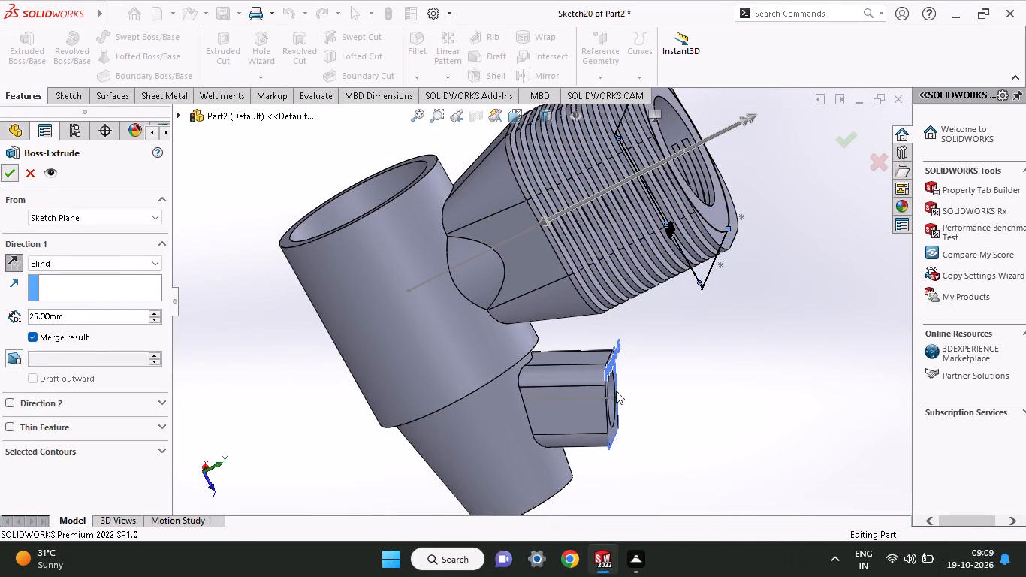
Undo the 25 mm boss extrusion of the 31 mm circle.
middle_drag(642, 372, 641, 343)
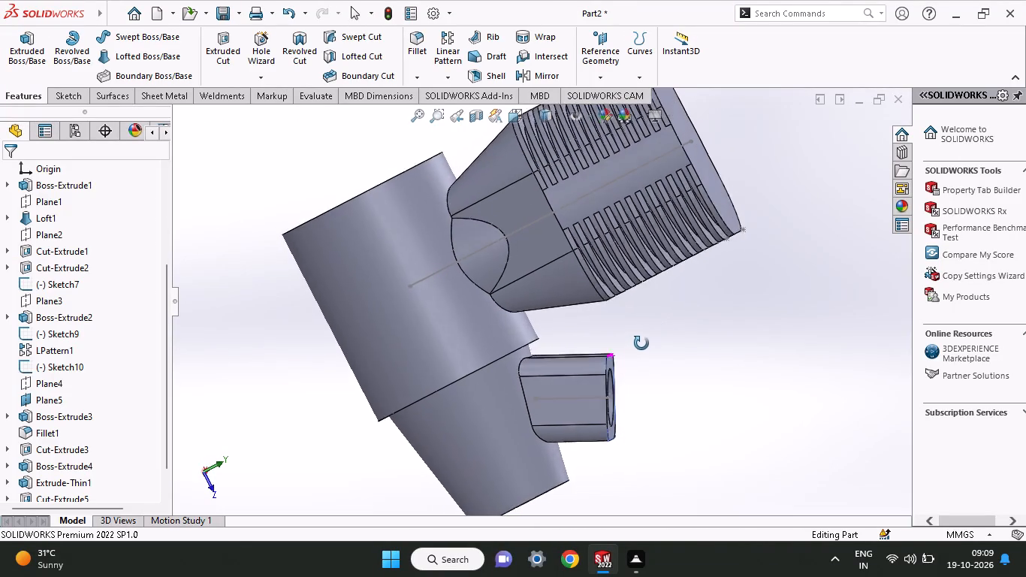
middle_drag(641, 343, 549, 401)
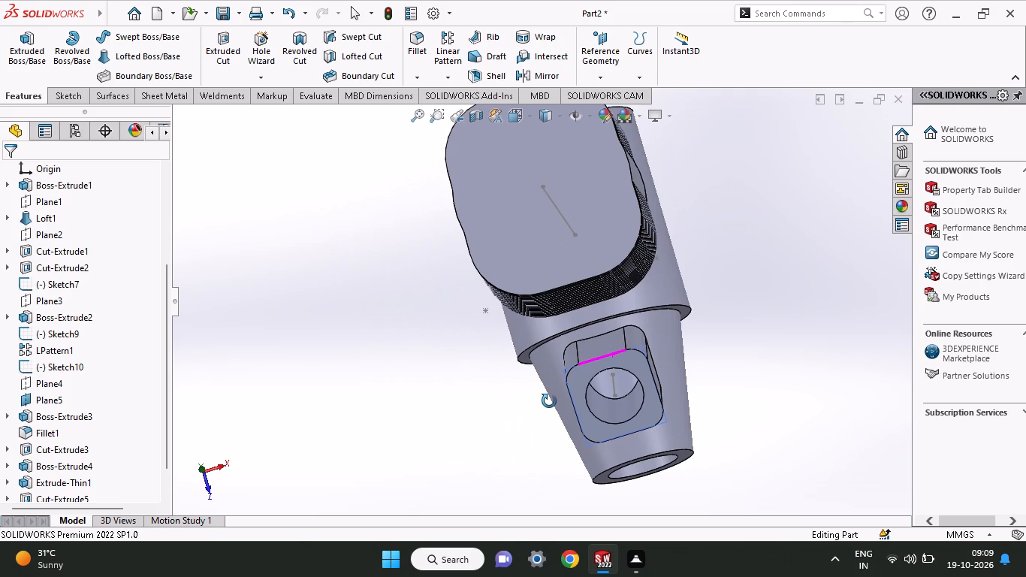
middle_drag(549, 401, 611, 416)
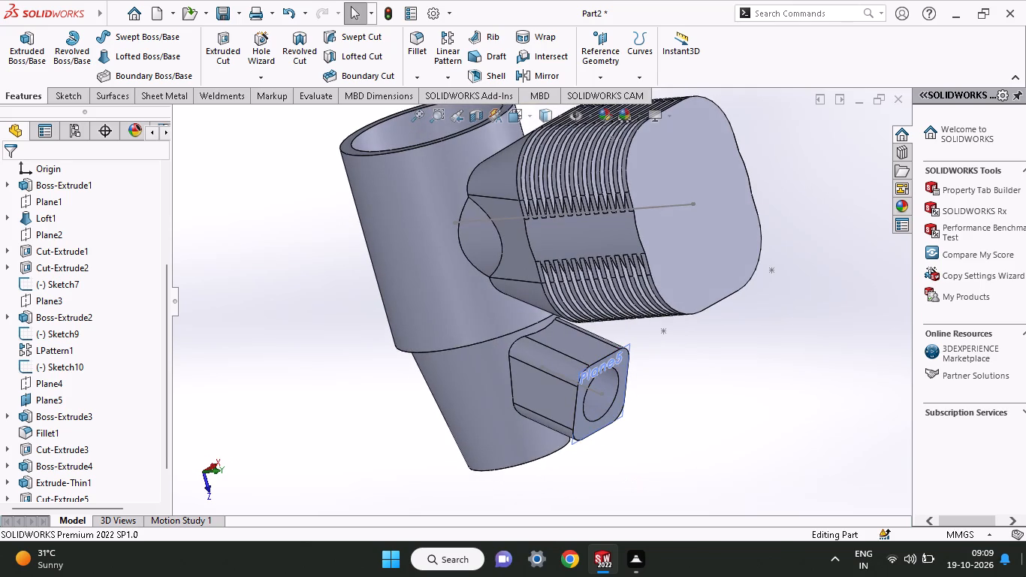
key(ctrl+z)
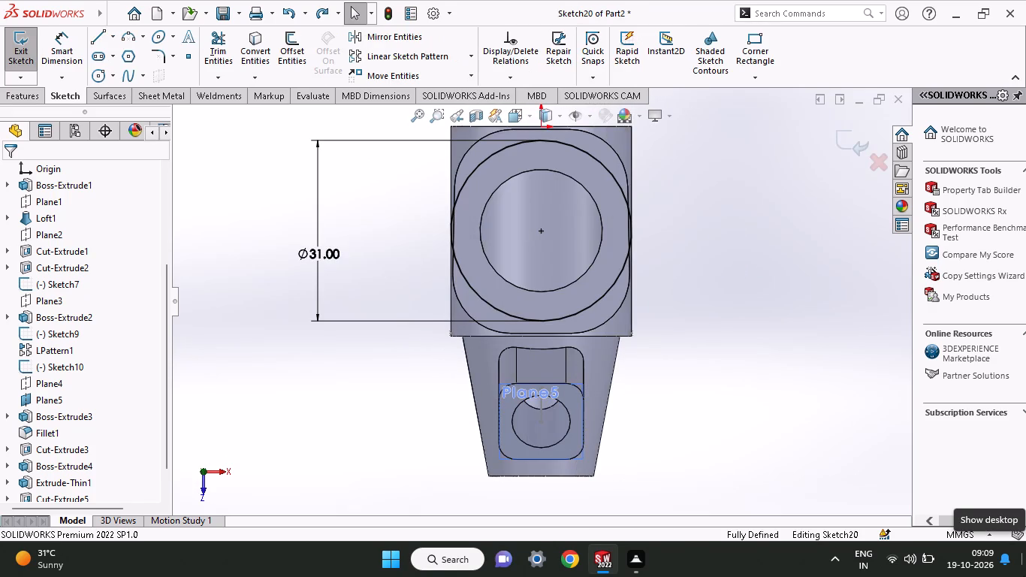
Delete the 31 mm circle from the open sketch on the plate stack's top face.
click(503, 315)
right_click(503, 315)
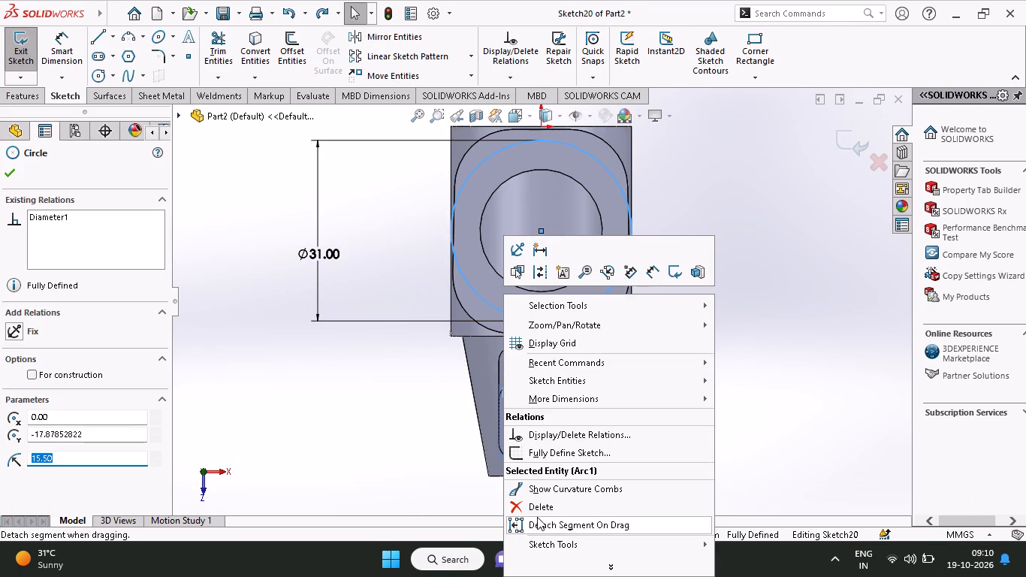
click(537, 512)
click(638, 307)
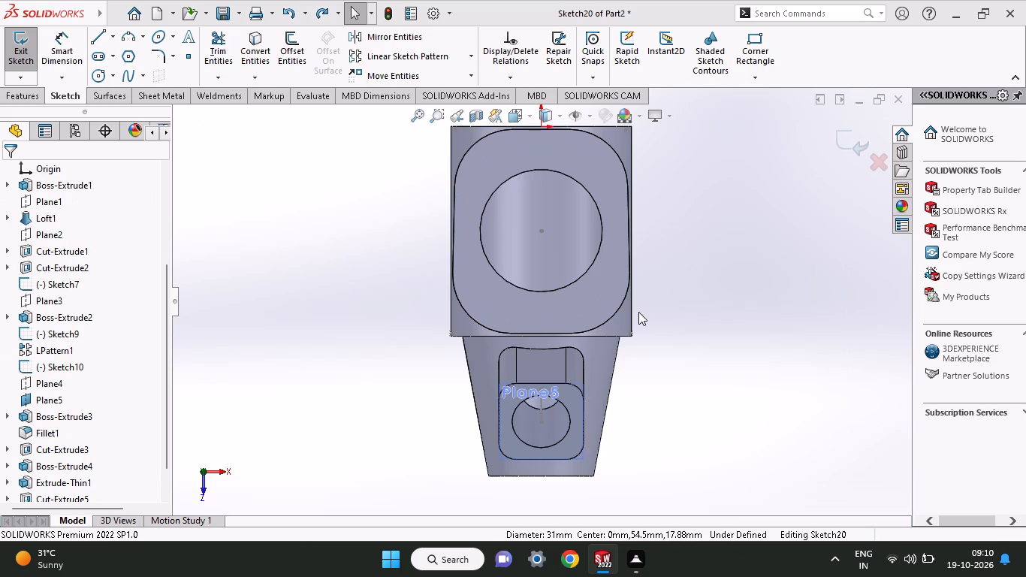
Examine the plate stack, the drafted extrusion and the cylinder junction from several sides, along with the latest features in the feature list.
middle_drag(674, 369, 548, 395)
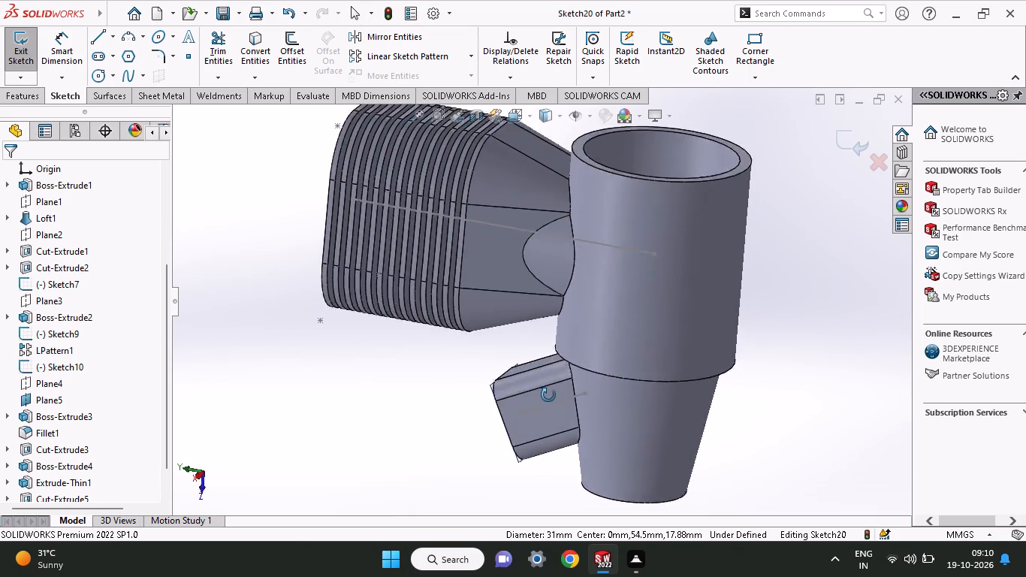
middle_drag(548, 395, 660, 465)
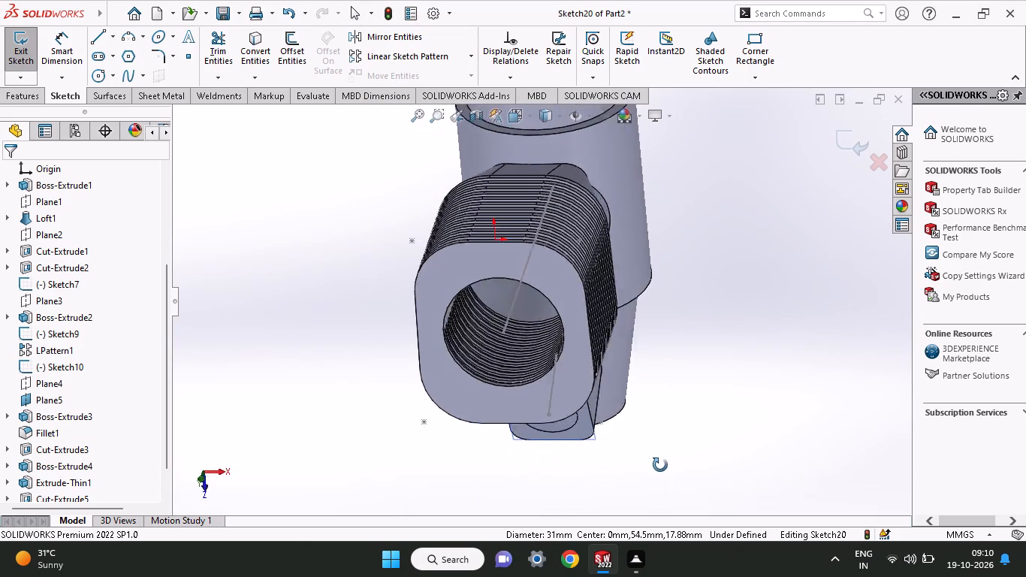
middle_drag(660, 465, 657, 66)
middle_drag(647, 503, 631, 347)
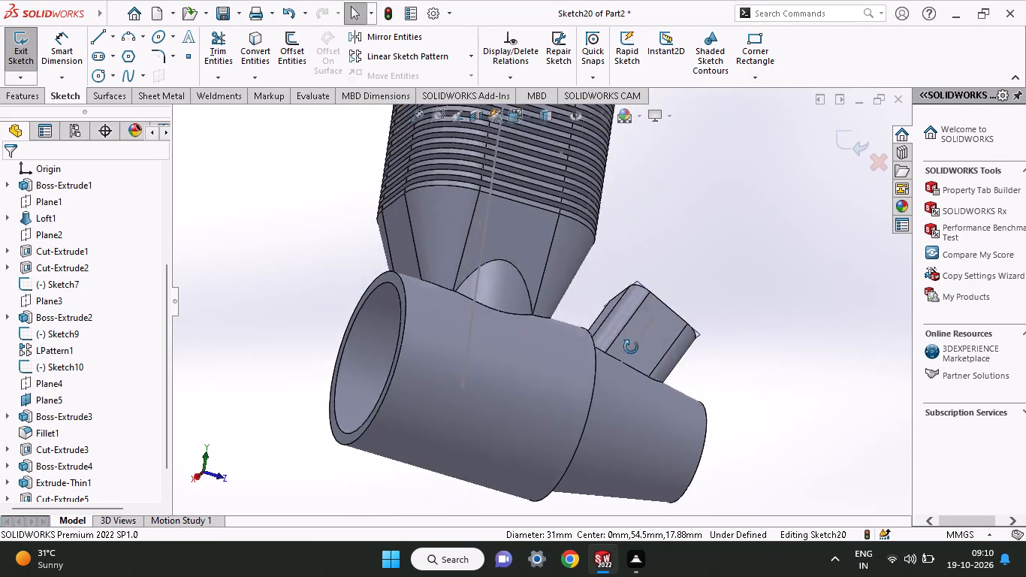
middle_drag(631, 347, 630, 311)
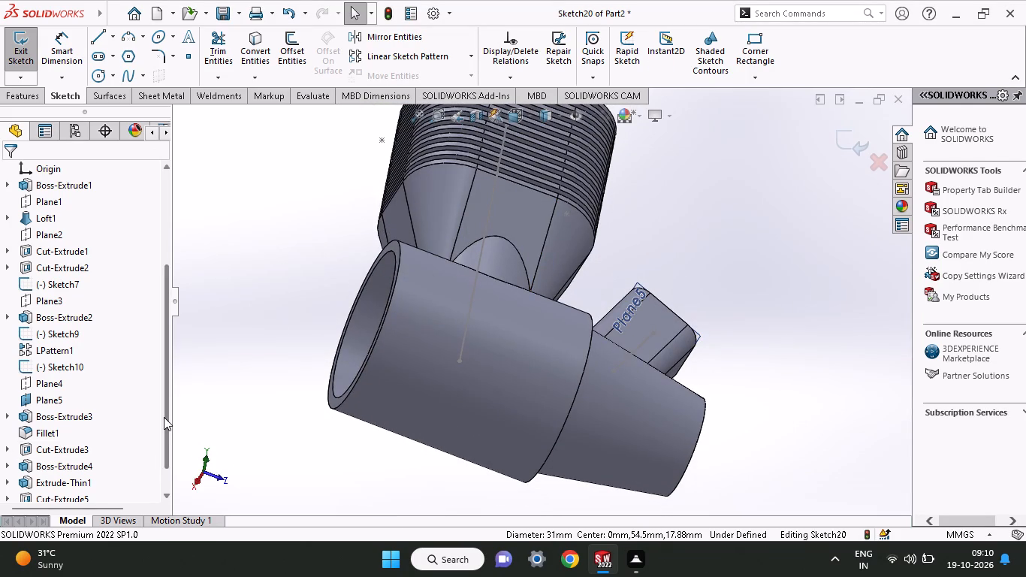
drag(164, 416, 168, 504)
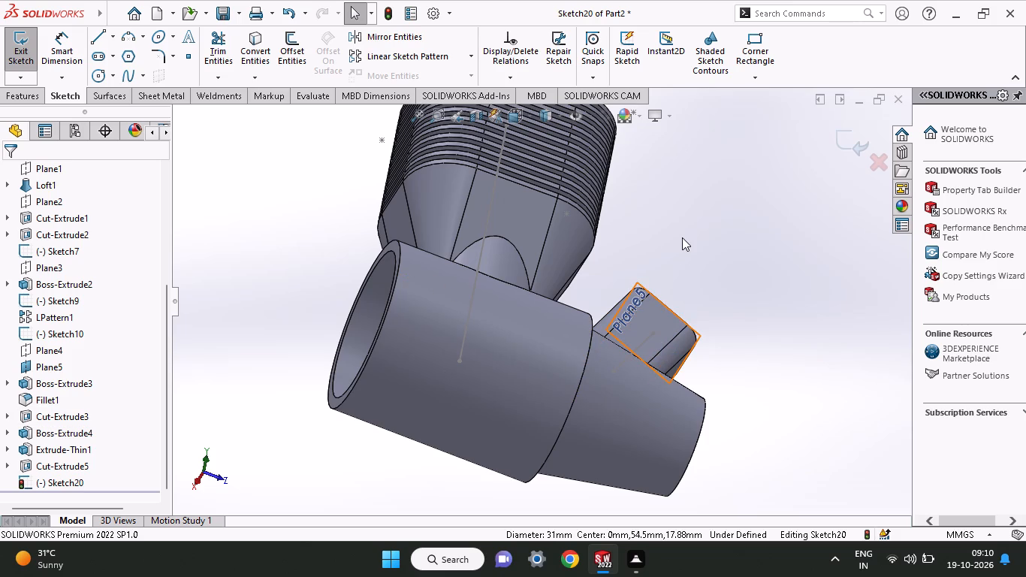
middle_drag(682, 237, 671, 302)
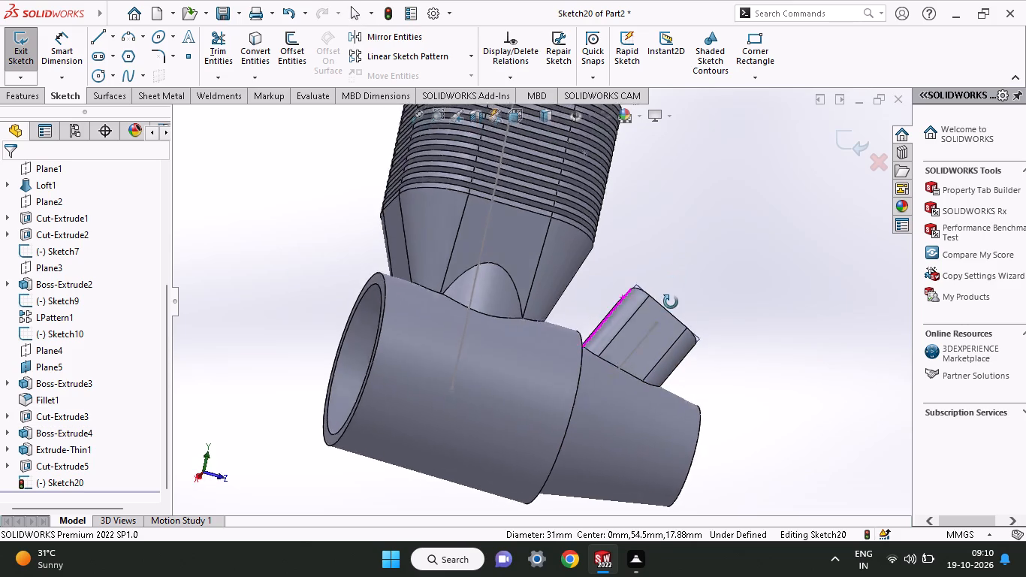
middle_drag(671, 302, 643, 338)
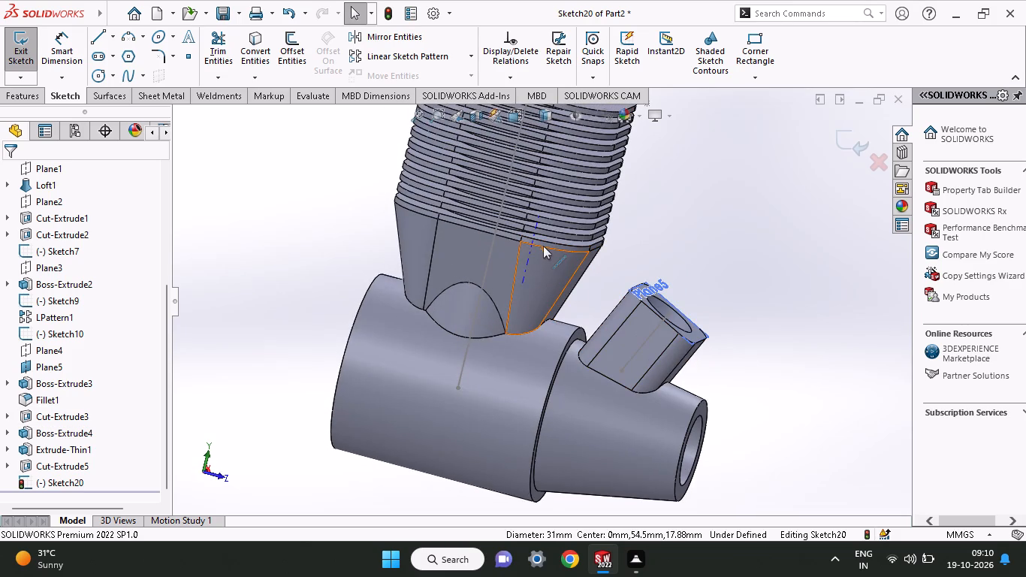
Inspect the drafted extrusion Boss-Extrude4 and its profile Sketch17 where the plate stack begins.
click(44, 430)
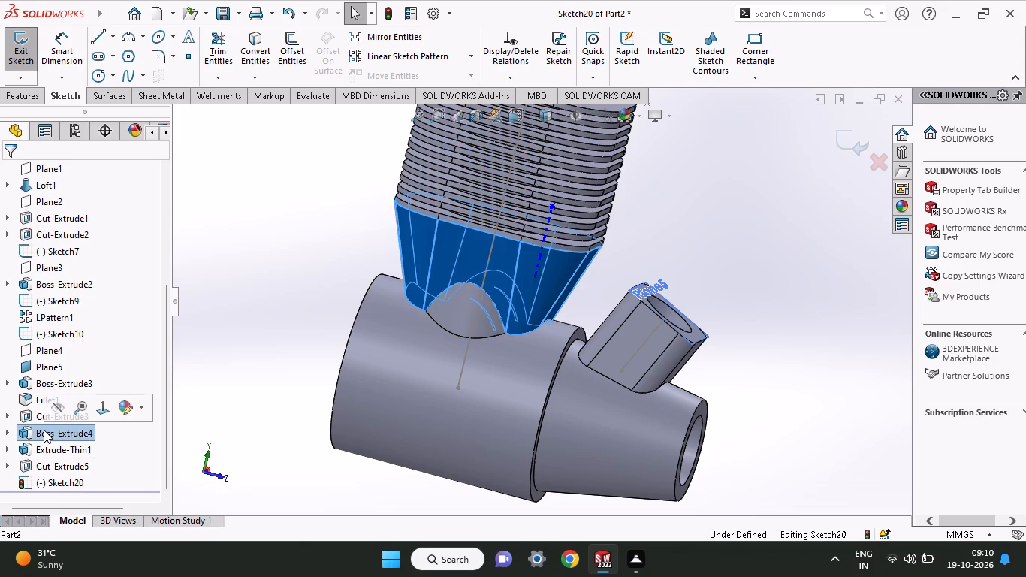
click(246, 425)
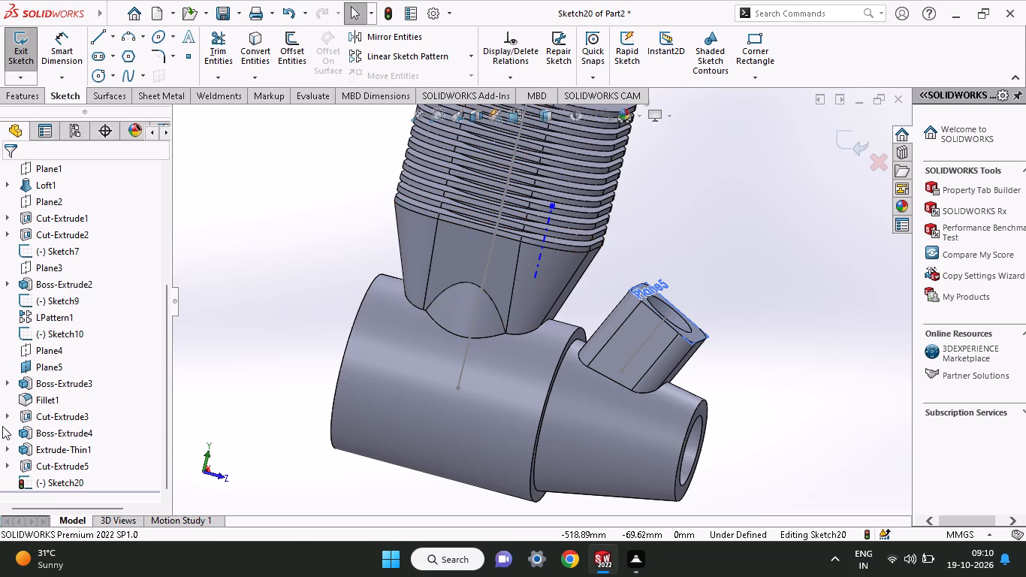
click(6, 430)
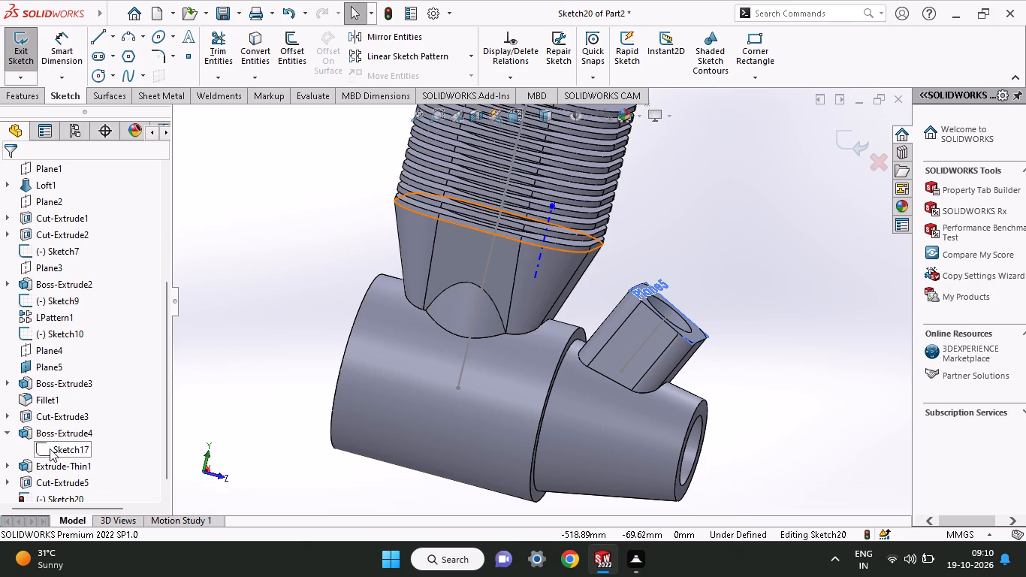
click(50, 449)
click(56, 449)
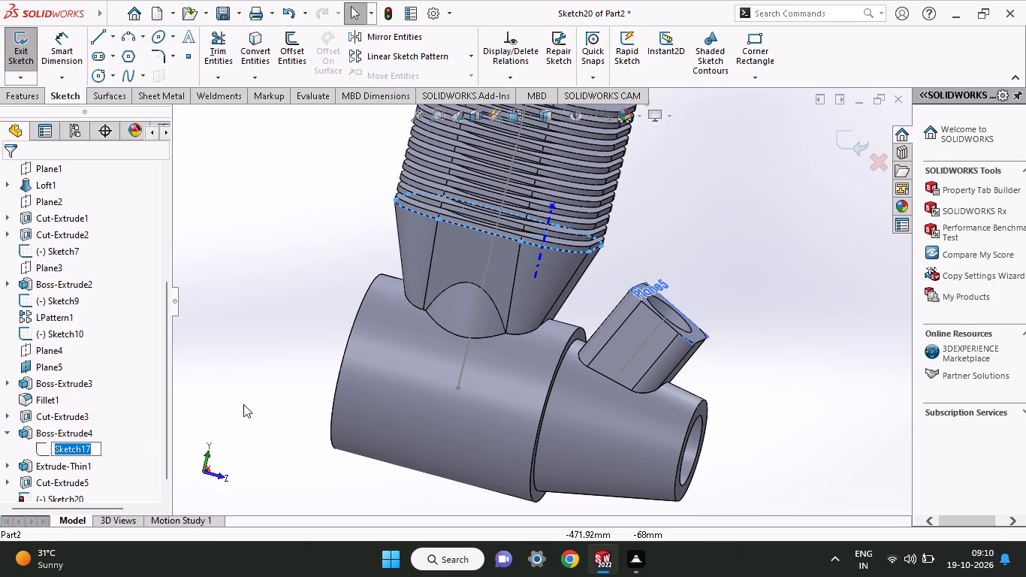
click(243, 404)
click(68, 446)
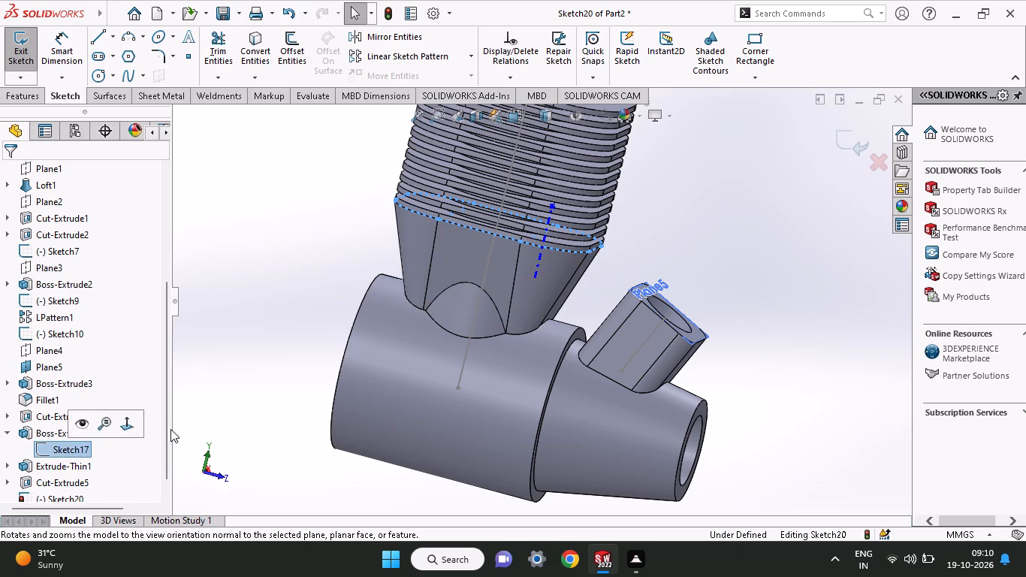
click(224, 397)
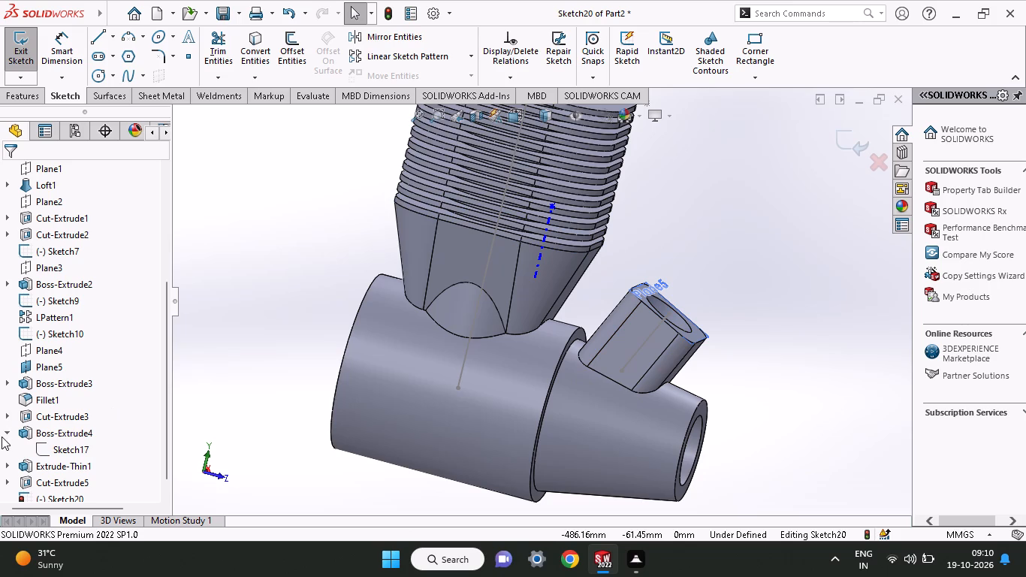
click(3, 437)
click(5, 432)
click(5, 432)
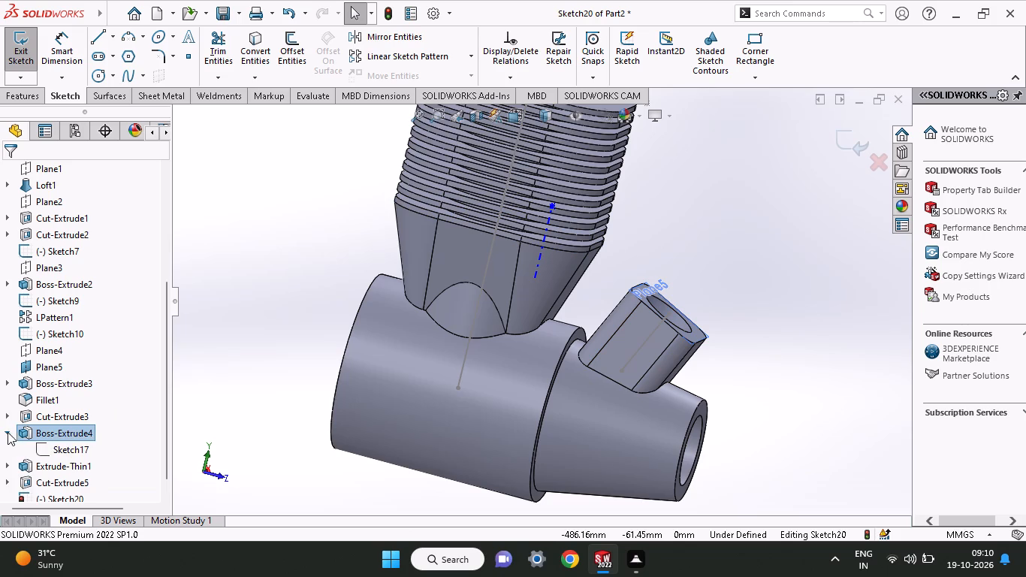
click(58, 447)
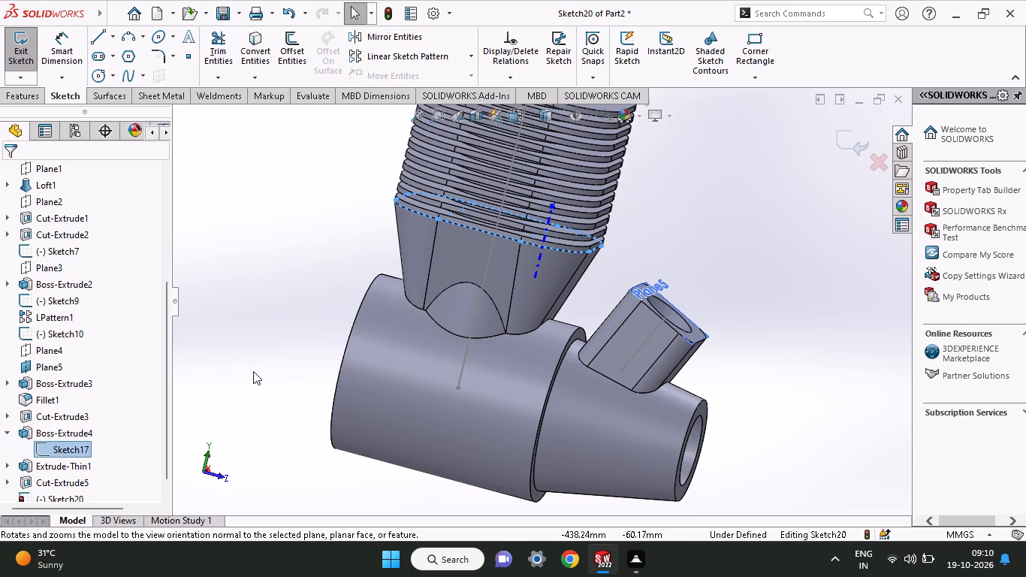
middle_drag(254, 370, 277, 269)
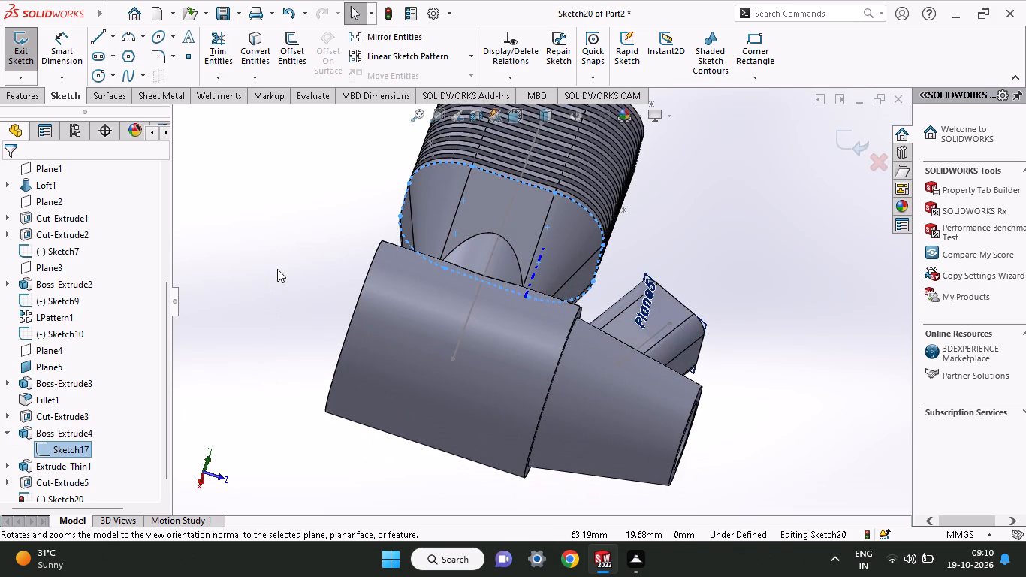
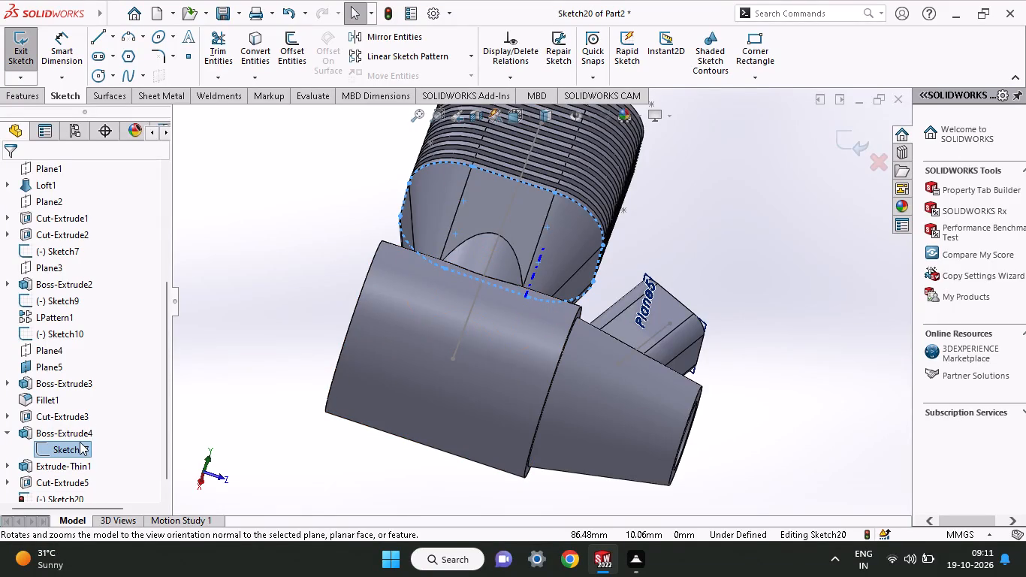
Examine the plate stack, the angled boss and the cylinder's bore from several sides.
click(213, 330)
middle_drag(532, 216, 484, 321)
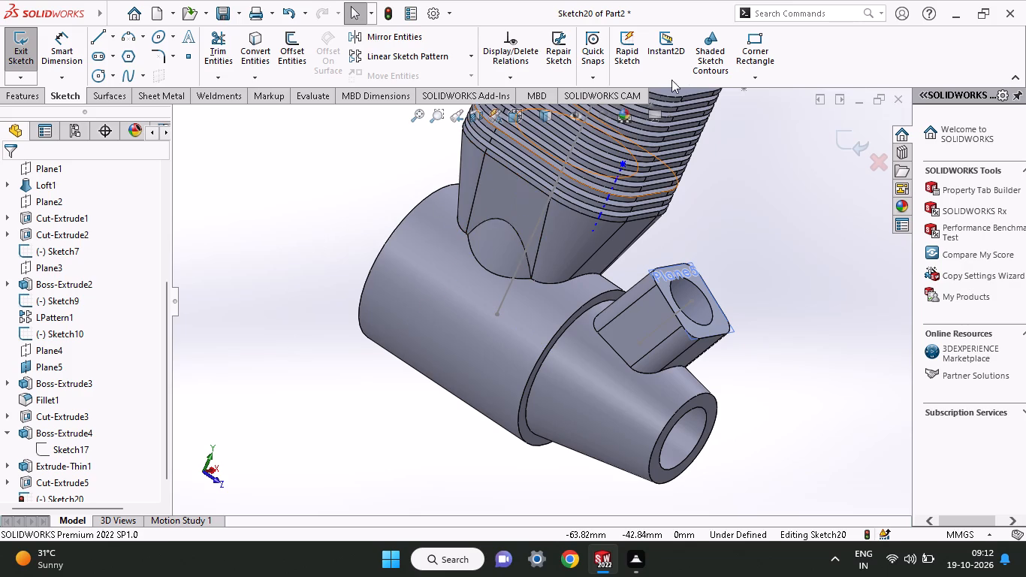
middle_drag(495, 409, 498, 275)
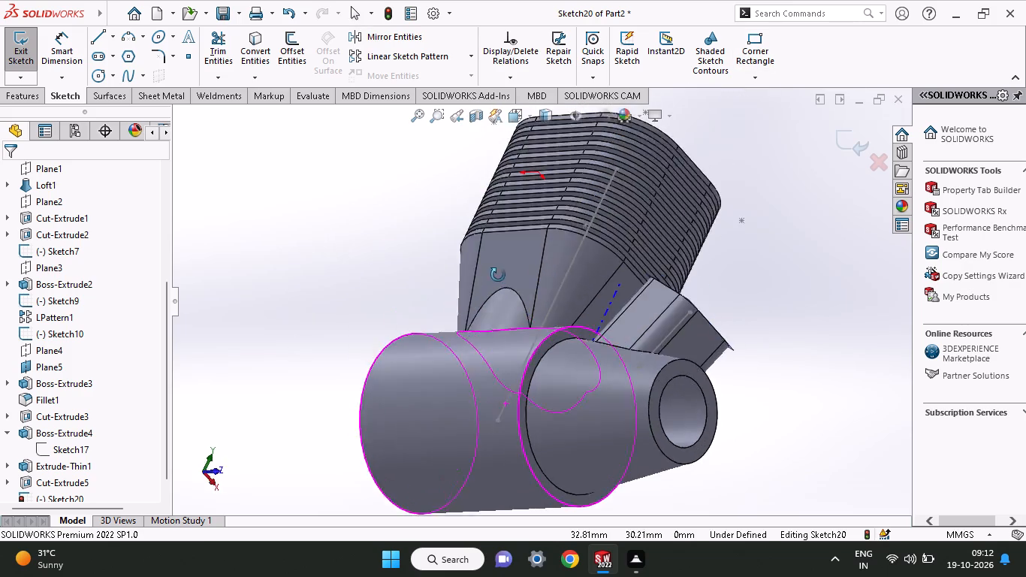
middle_drag(498, 275, 719, 270)
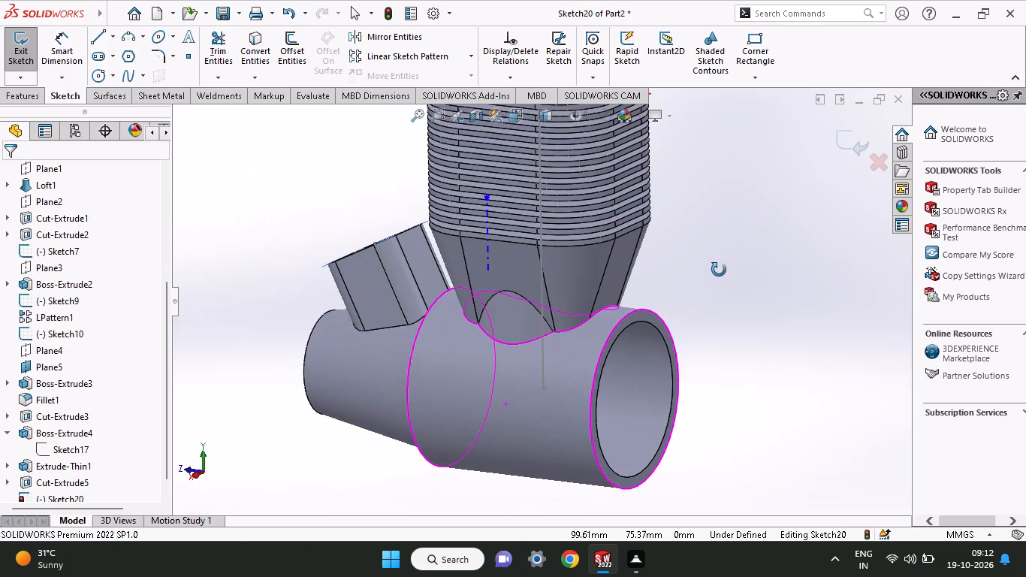
middle_drag(719, 270, 657, 329)
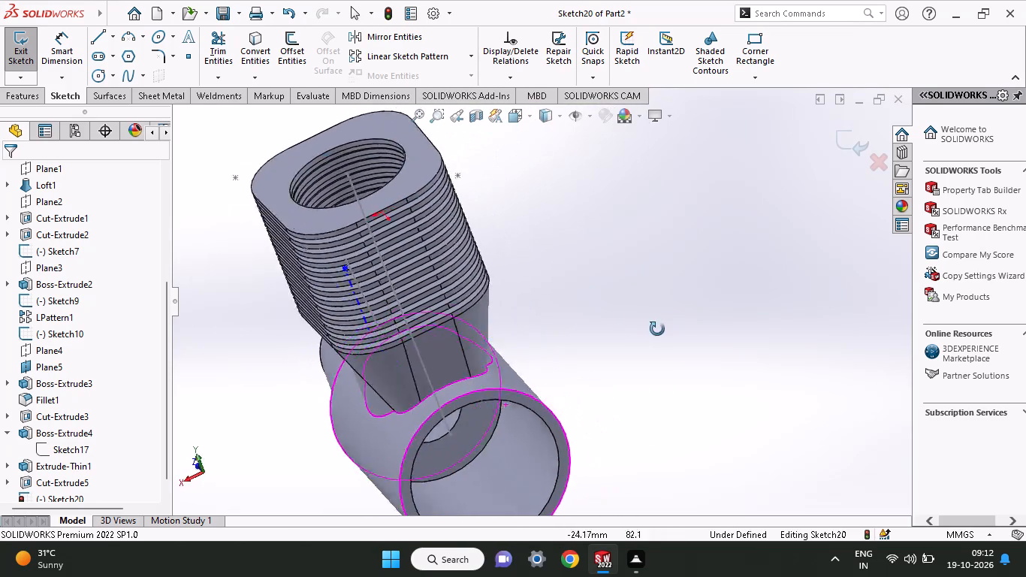
middle_drag(657, 329, 617, 324)
middle_drag(607, 311, 580, 214)
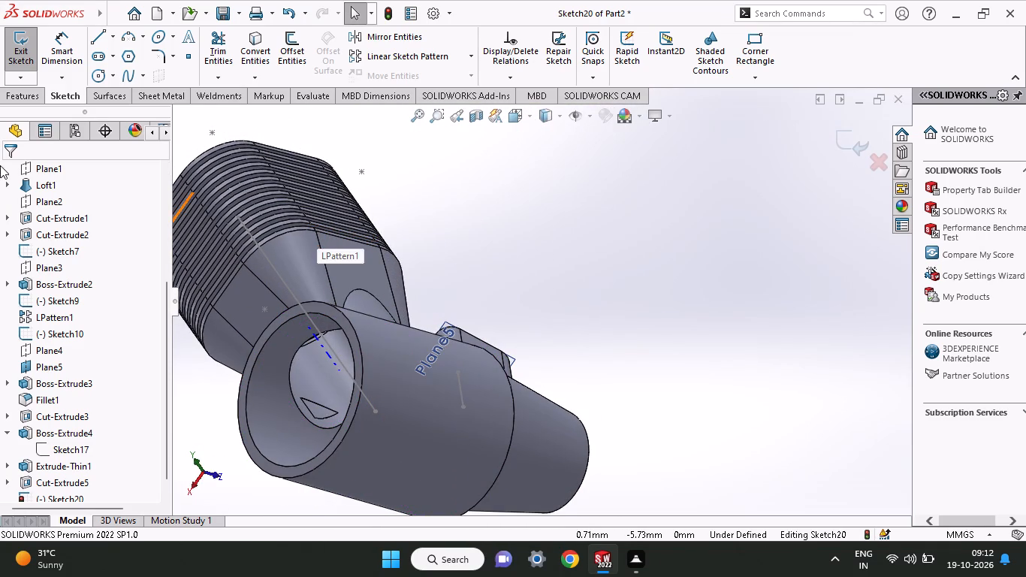
Exit the open sketch on the plate stack's top face.
click(21, 94)
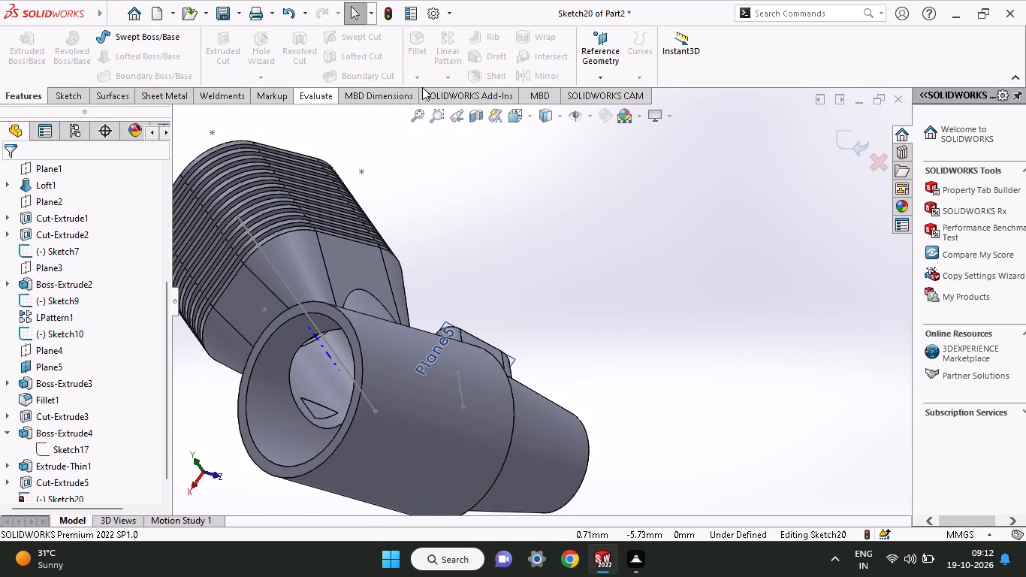
click(591, 61)
right_click(603, 172)
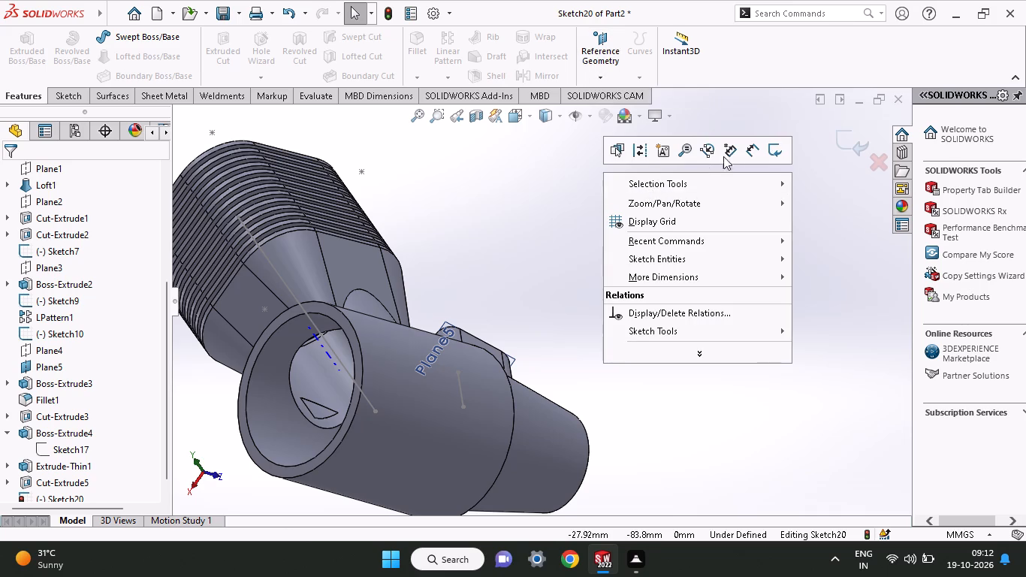
click(770, 148)
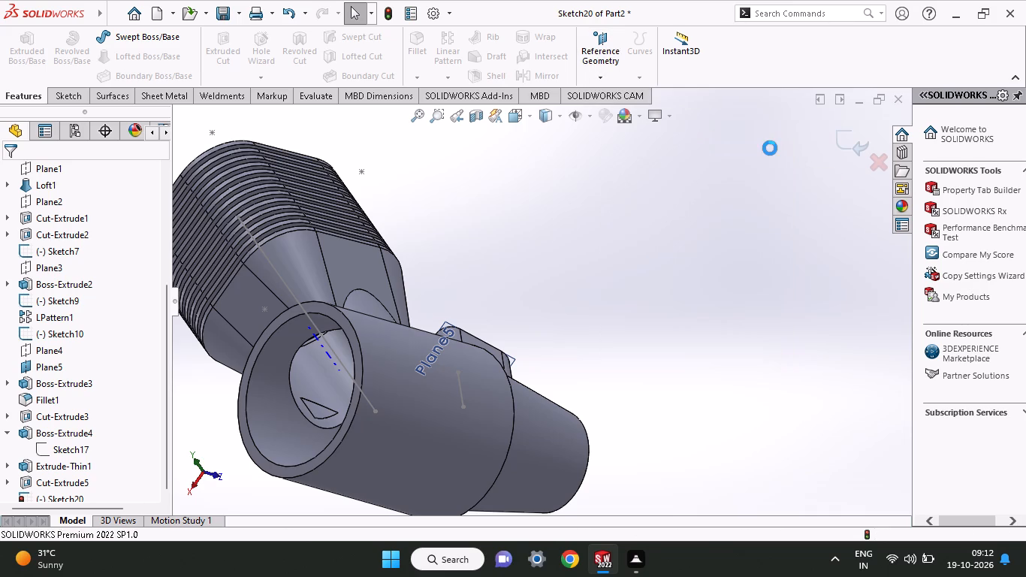
Start a reference plane from the plate stack's top face, with the offset flipped into the stack and set to 30 mm.
click(601, 79)
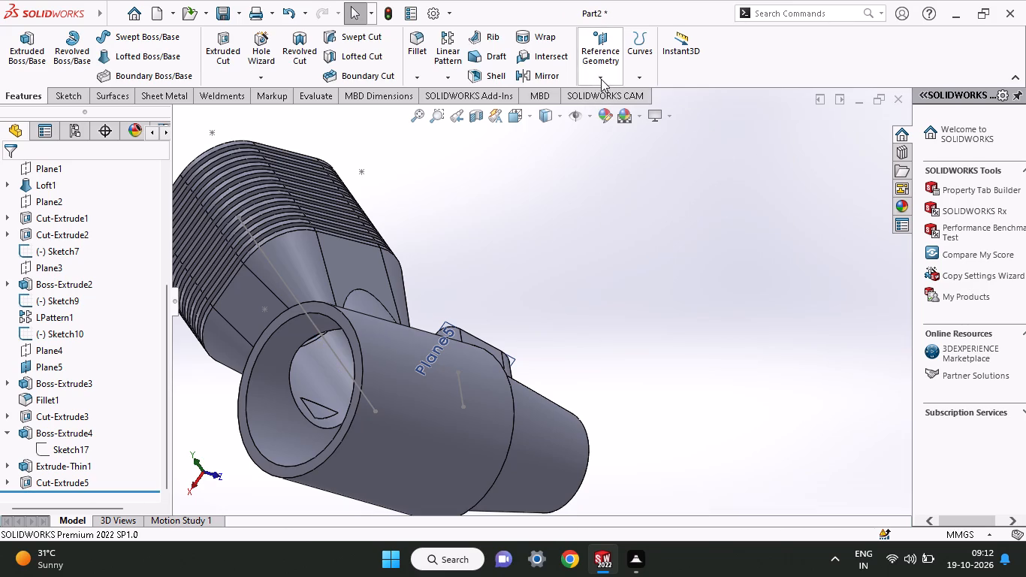
click(603, 97)
middle_drag(421, 178, 499, 318)
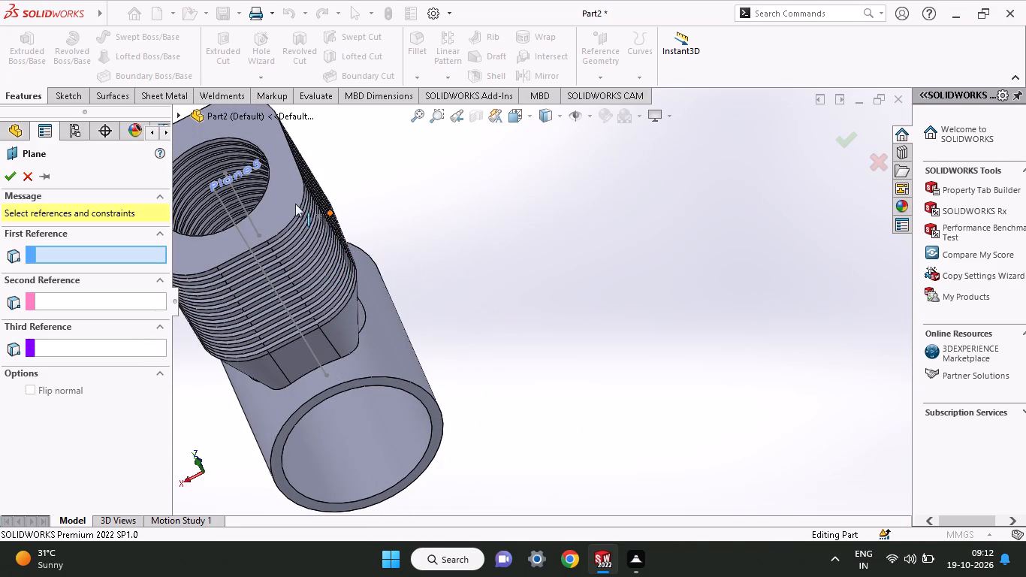
click(289, 194)
middle_drag(496, 264, 360, 298)
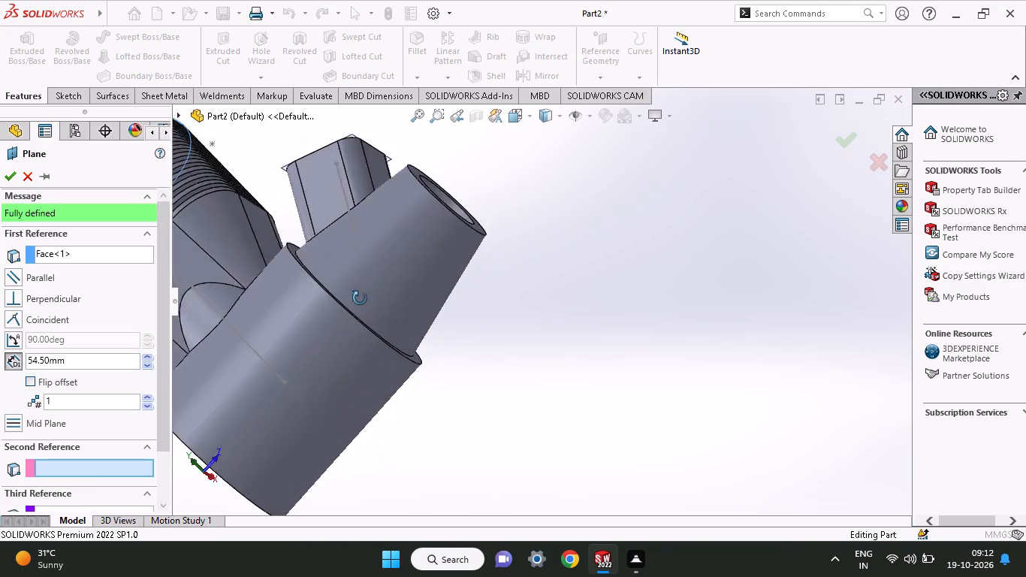
middle_drag(360, 298, 548, 410)
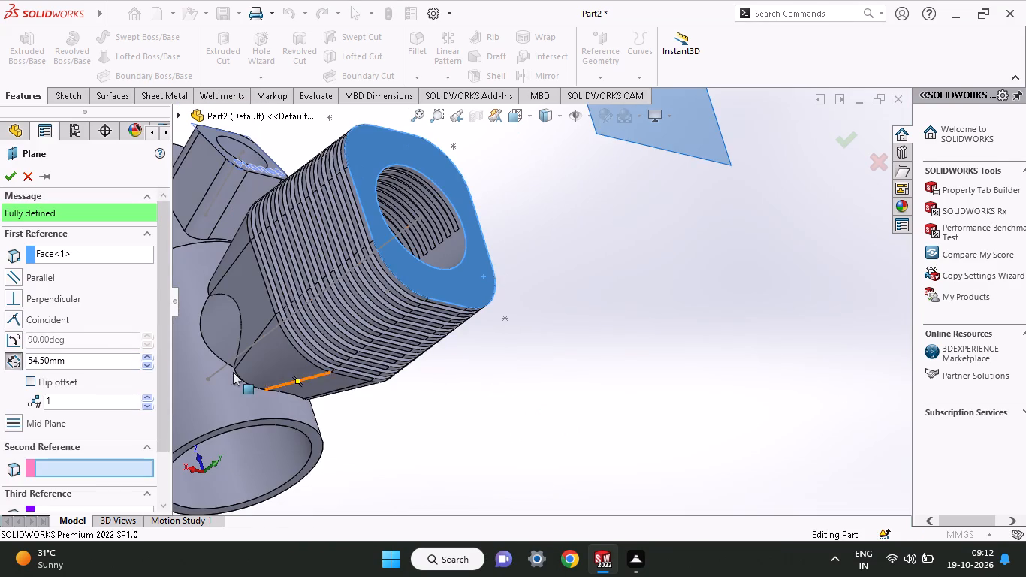
click(26, 379)
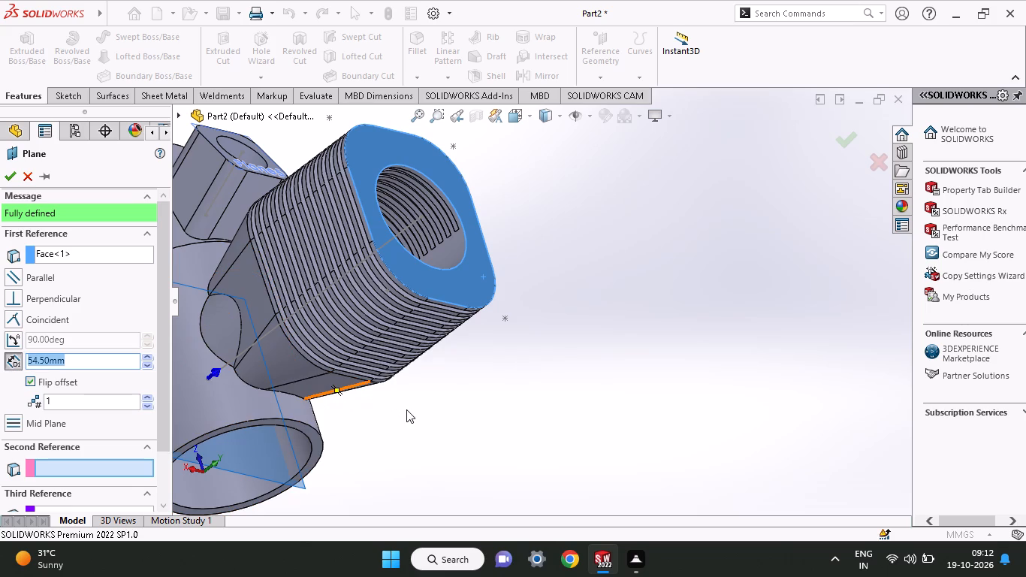
text(30)
key(Return)
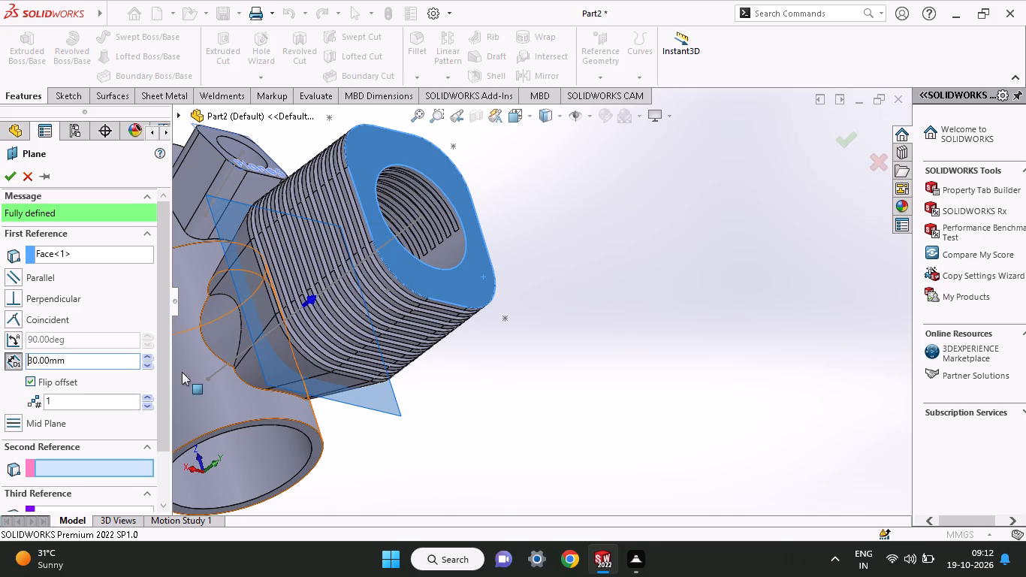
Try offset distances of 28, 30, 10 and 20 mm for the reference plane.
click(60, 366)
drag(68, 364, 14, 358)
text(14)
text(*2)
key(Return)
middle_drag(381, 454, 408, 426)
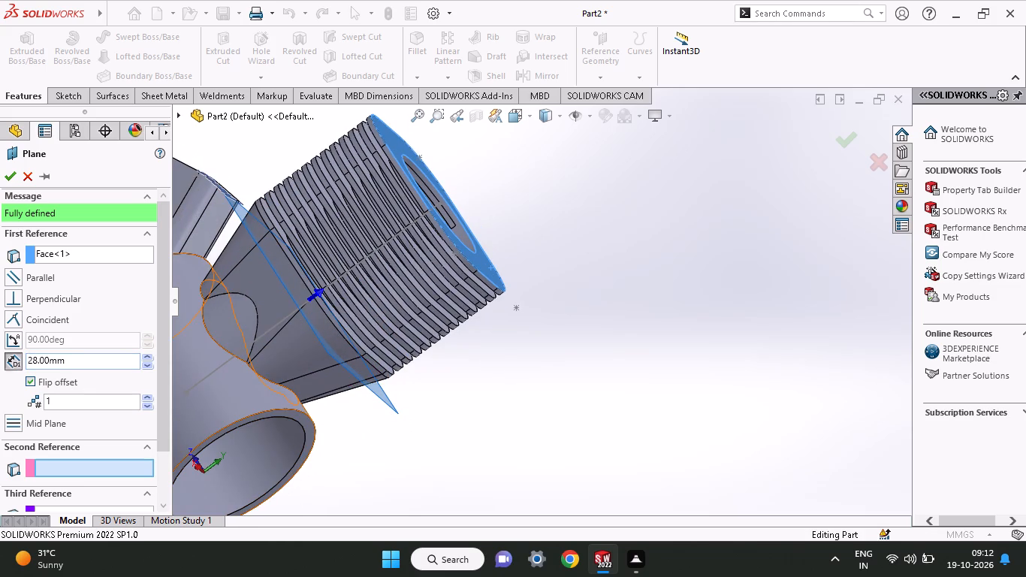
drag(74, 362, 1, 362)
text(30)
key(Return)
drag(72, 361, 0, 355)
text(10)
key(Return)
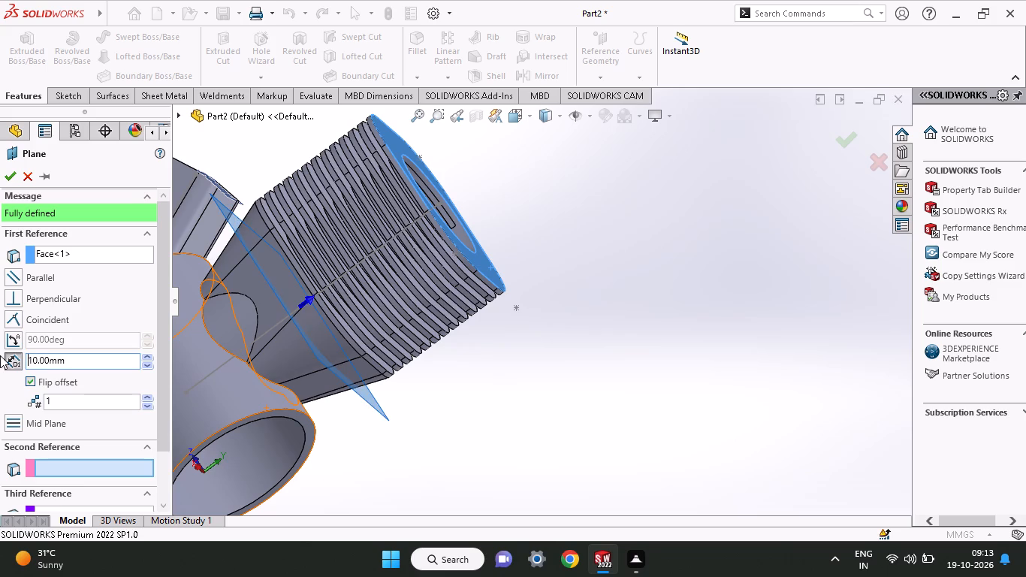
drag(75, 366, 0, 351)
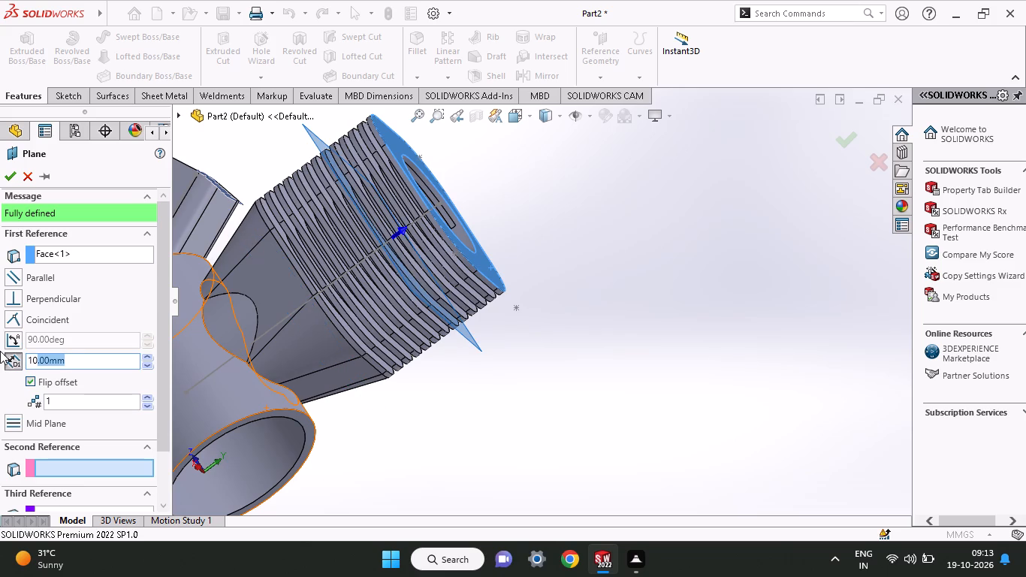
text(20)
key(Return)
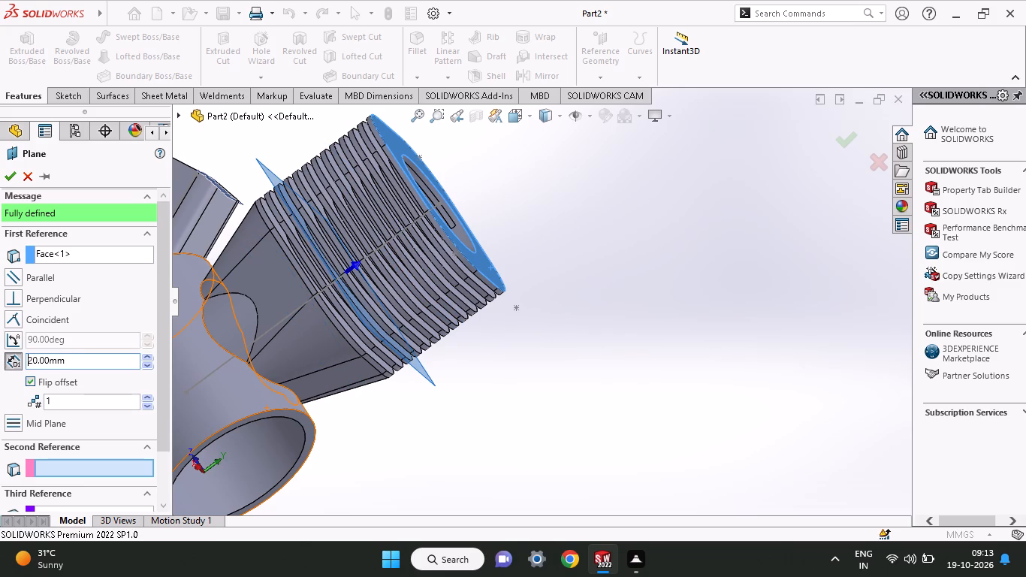
Set the reference plane's offset to 25 mm, check its position against the lowest plates, and create the plane.
drag(73, 365, 0, 364)
text(25)
key(Return)
middle_drag(347, 485, 355, 446)
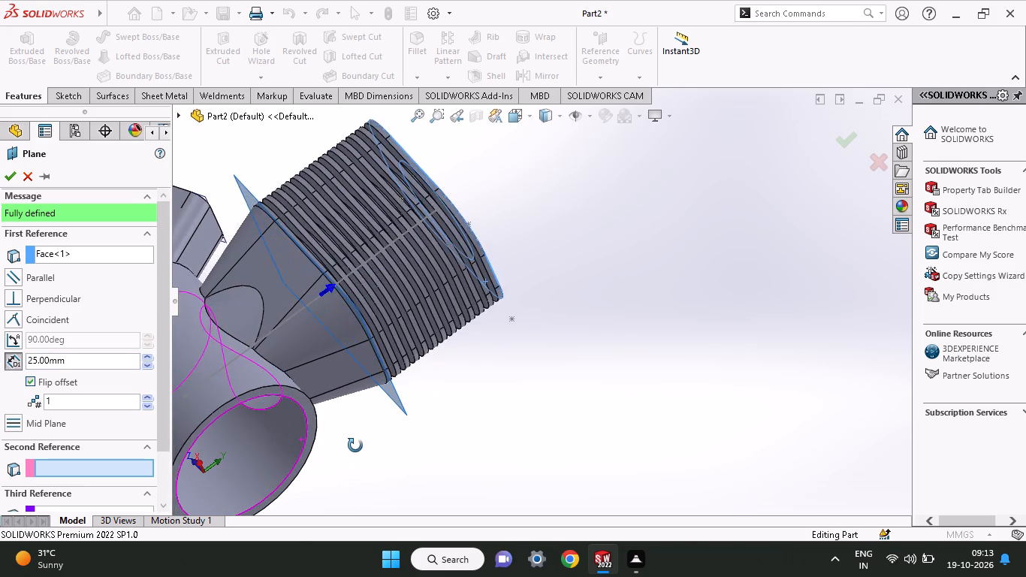
middle_drag(355, 446, 343, 486)
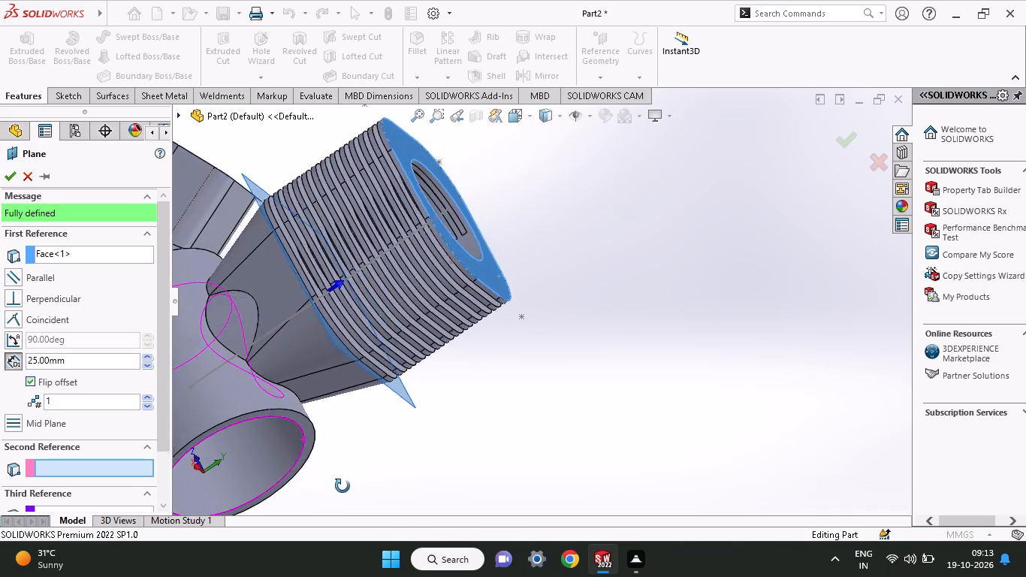
middle_drag(343, 486, 358, 502)
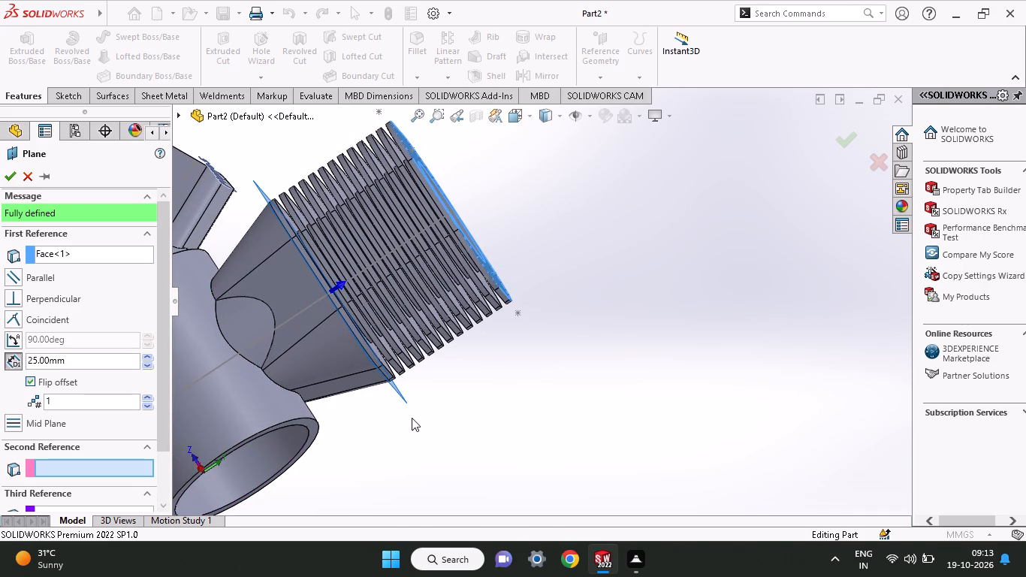
ctrl+scroll(412, 418, down, 3)
ctrl+scroll(452, 312, down, 4)
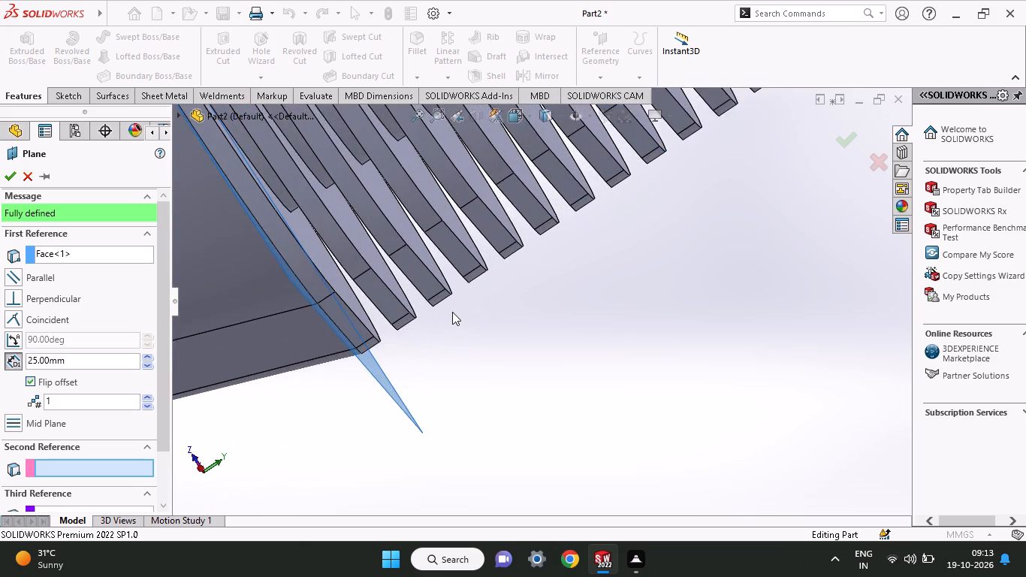
ctrl+scroll(452, 312, down, 1)
ctrl+scroll(367, 370, down, 5)
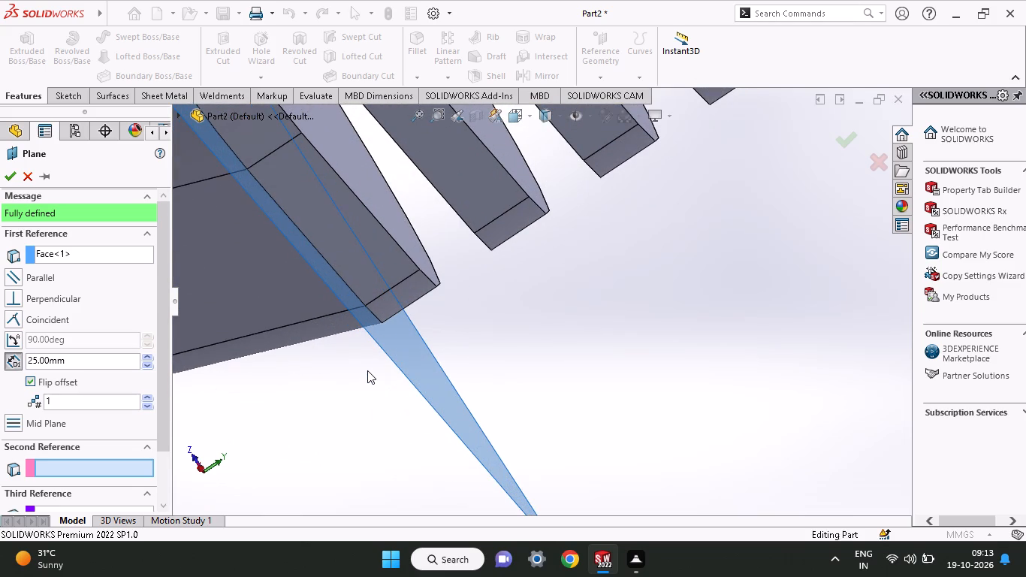
middle_click(372, 370)
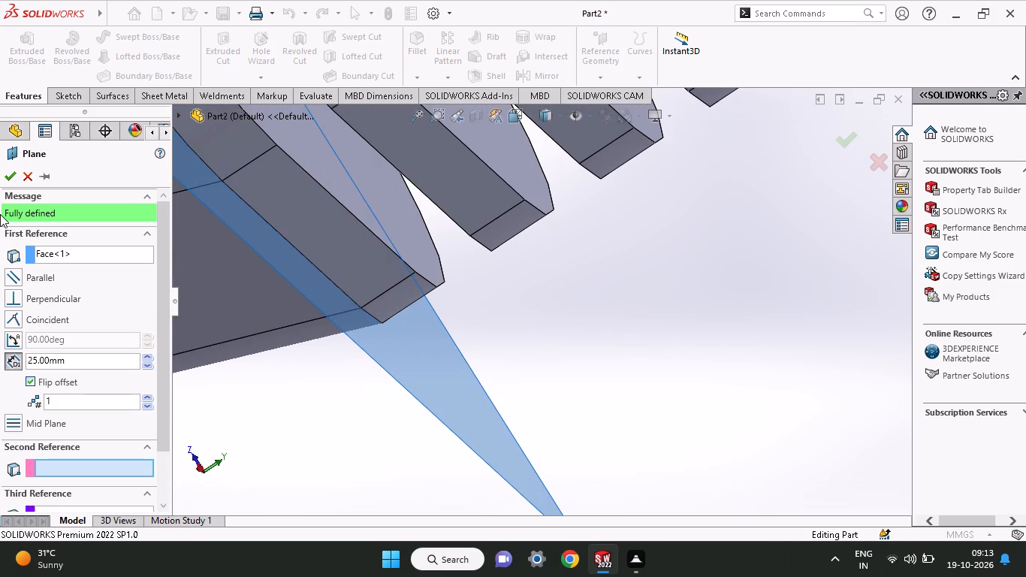
click(6, 168)
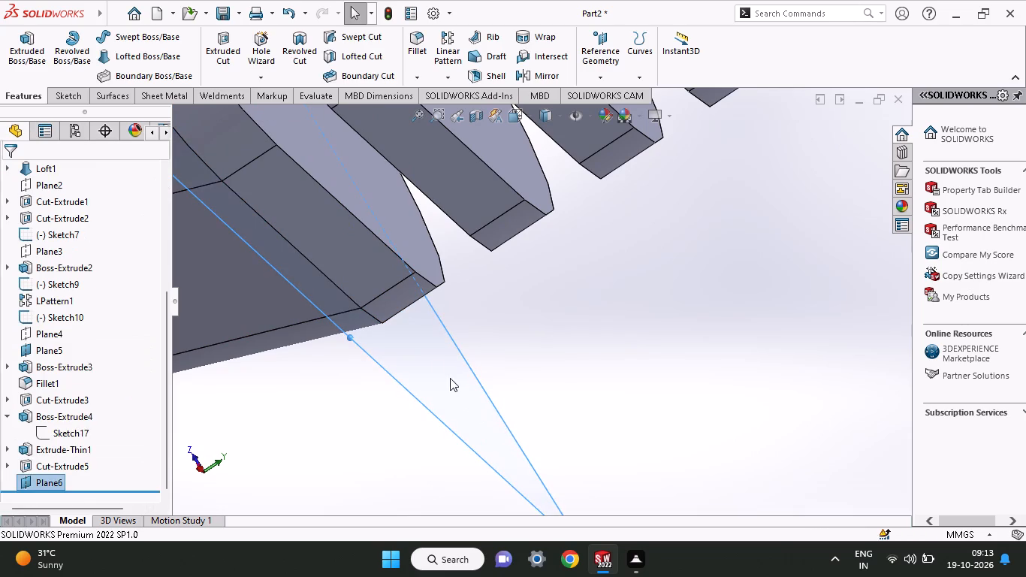
Open a new sketch on the offset plane Plane6 near the base of the plate stack.
click(433, 361)
click(439, 357)
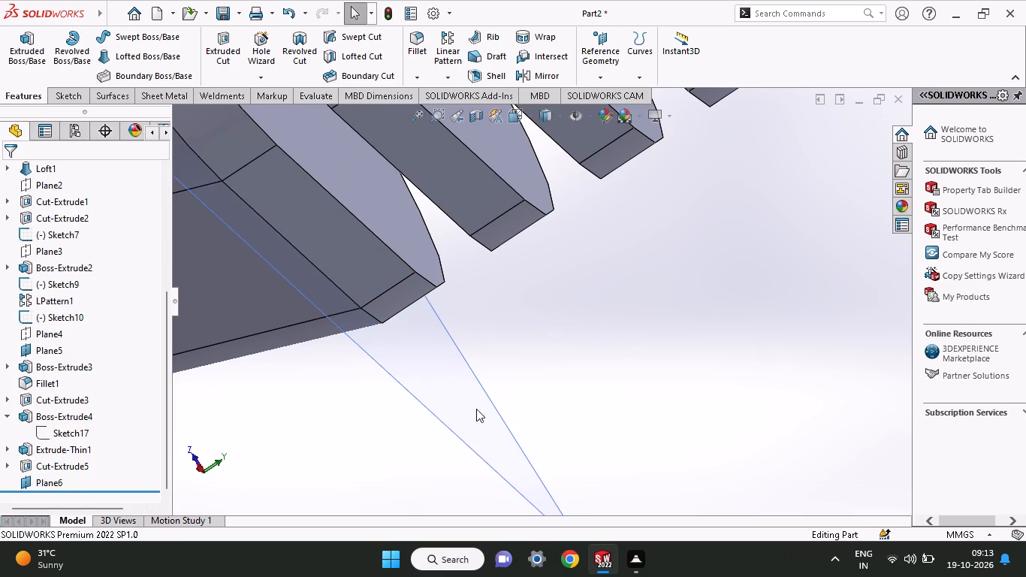
middle_drag(563, 370, 507, 417)
click(555, 322)
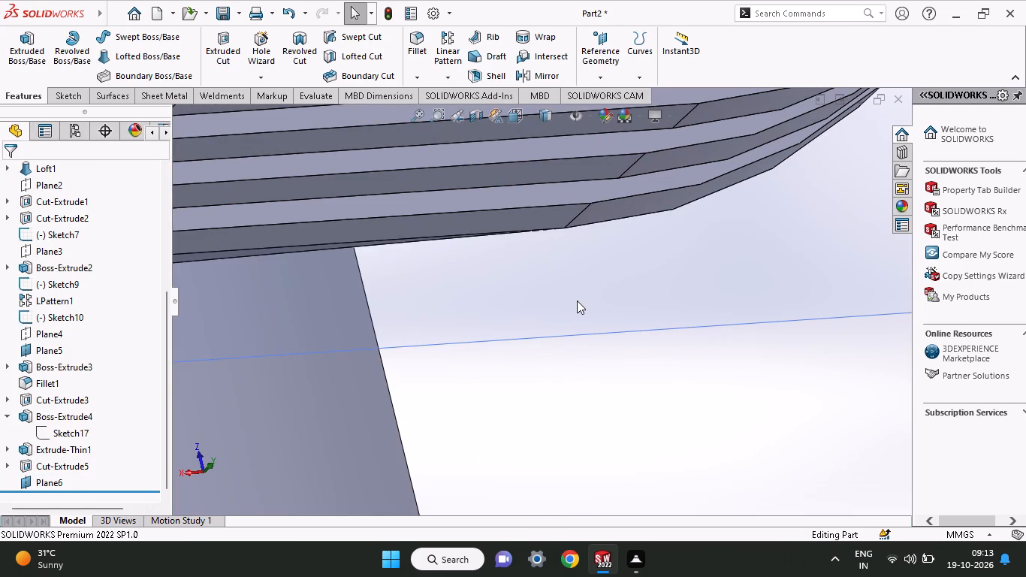
click(577, 300)
ctrl+scroll(562, 413, up, 2)
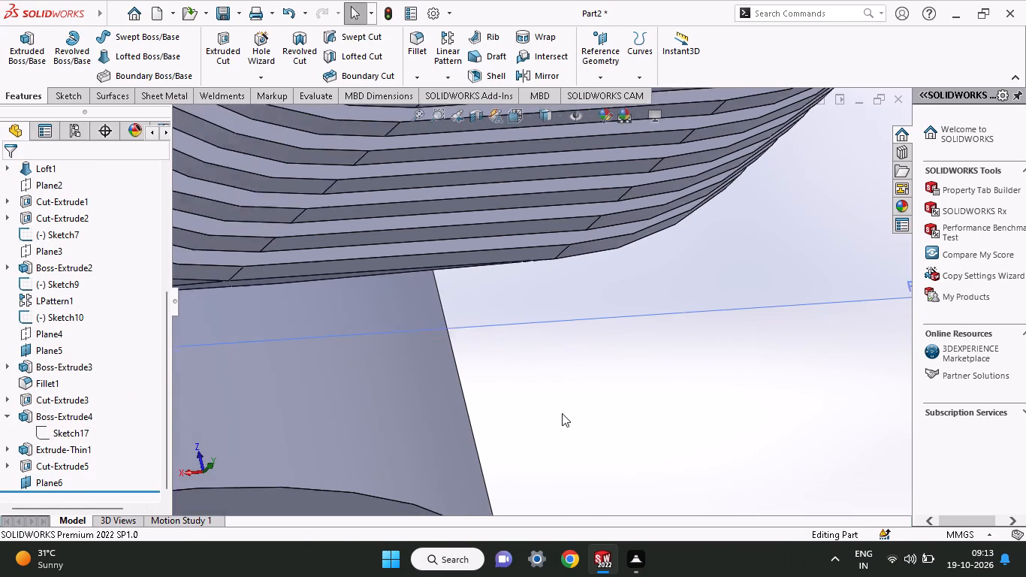
ctrl+scroll(562, 413, up, 4)
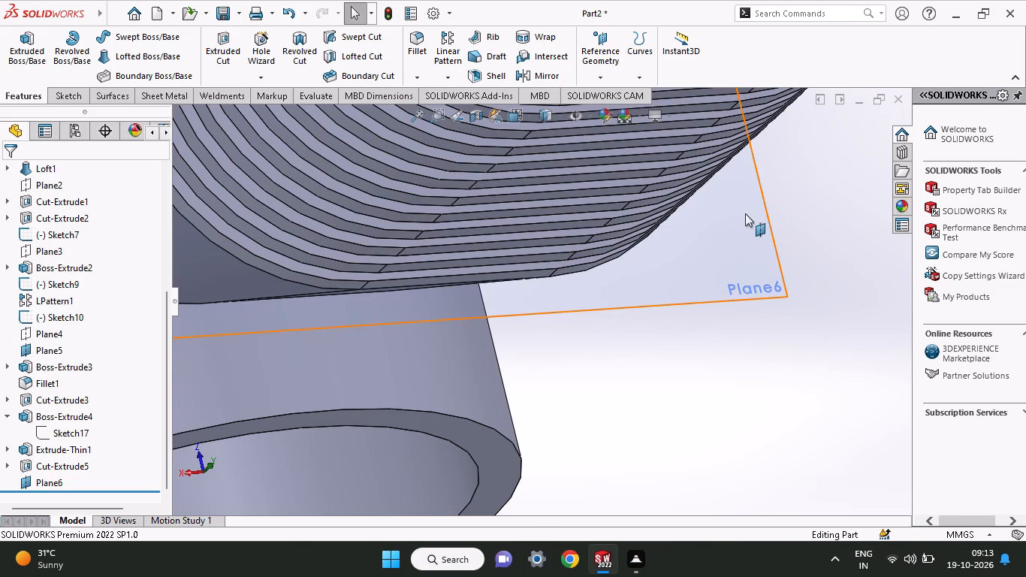
click(742, 219)
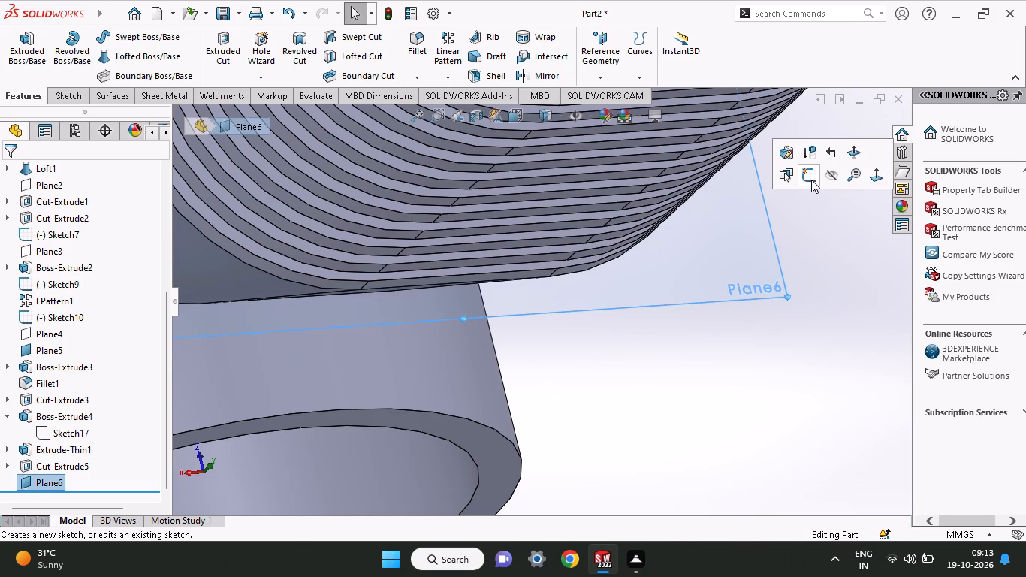
click(811, 180)
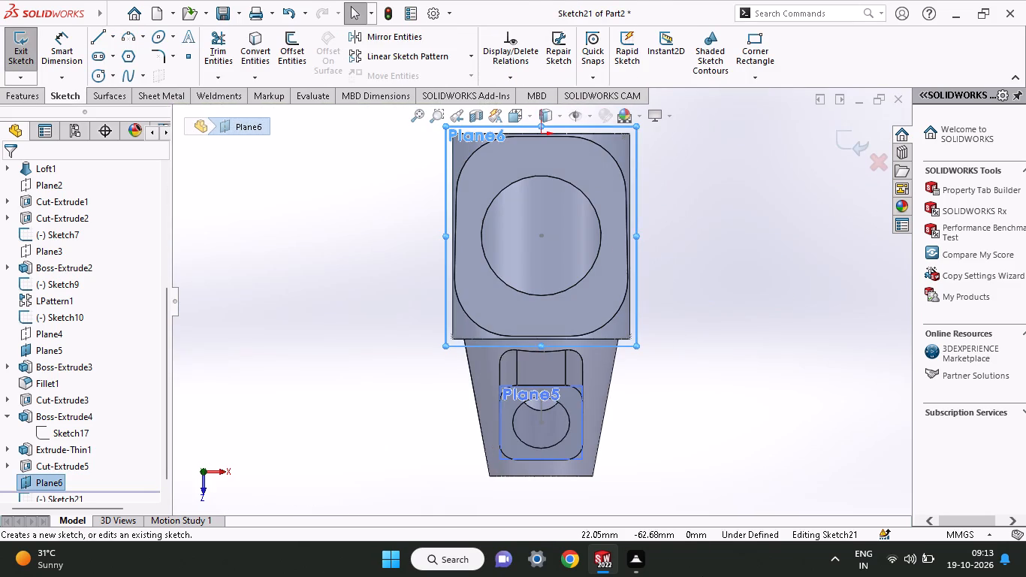
Convert the eight outer edges of the rounded-square plate, four sides and four corner arcs, into the Plane6 sketch.
click(248, 63)
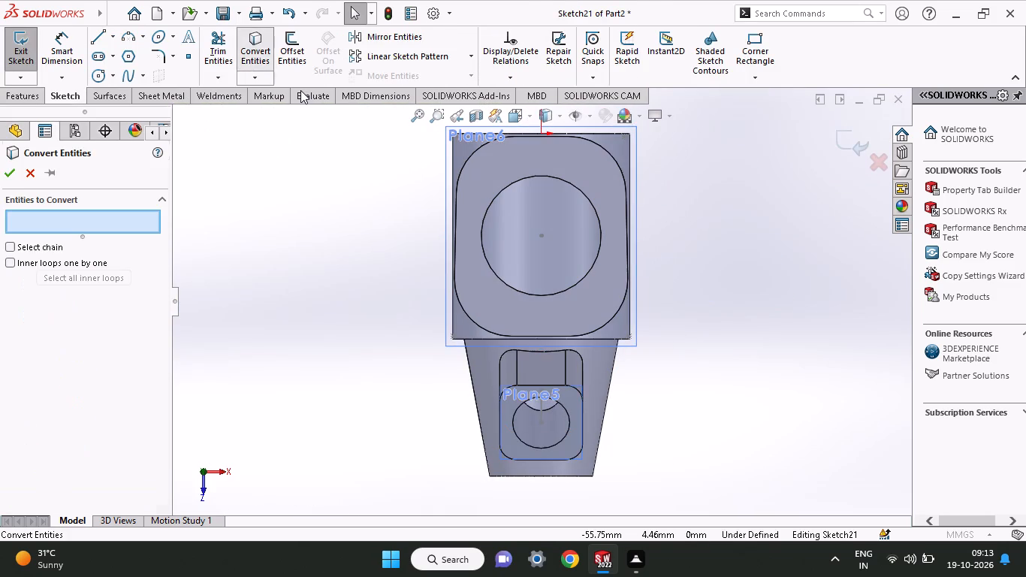
click(475, 321)
click(454, 260)
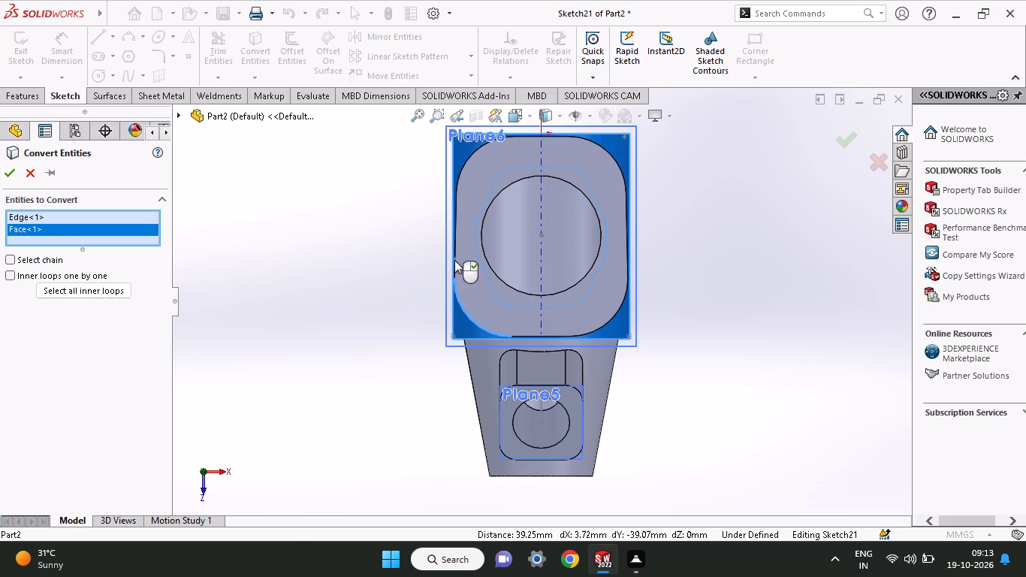
right_click(25, 225)
click(41, 254)
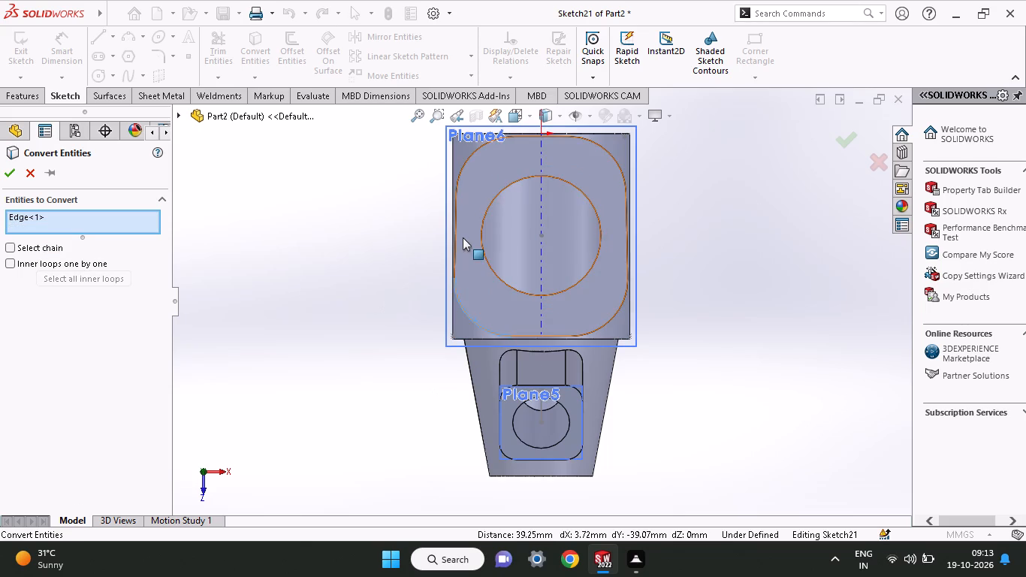
click(456, 237)
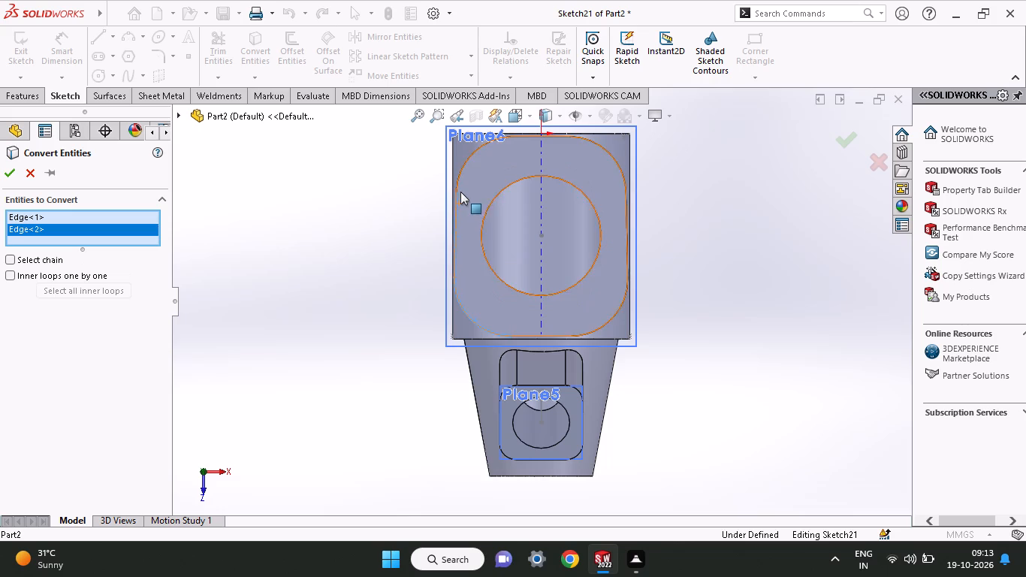
click(460, 168)
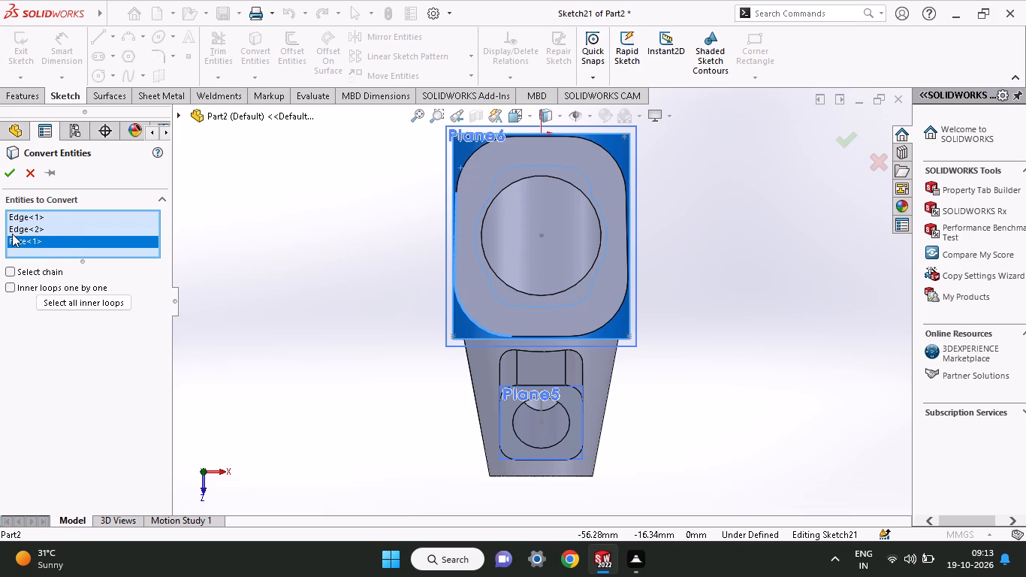
right_click(24, 240)
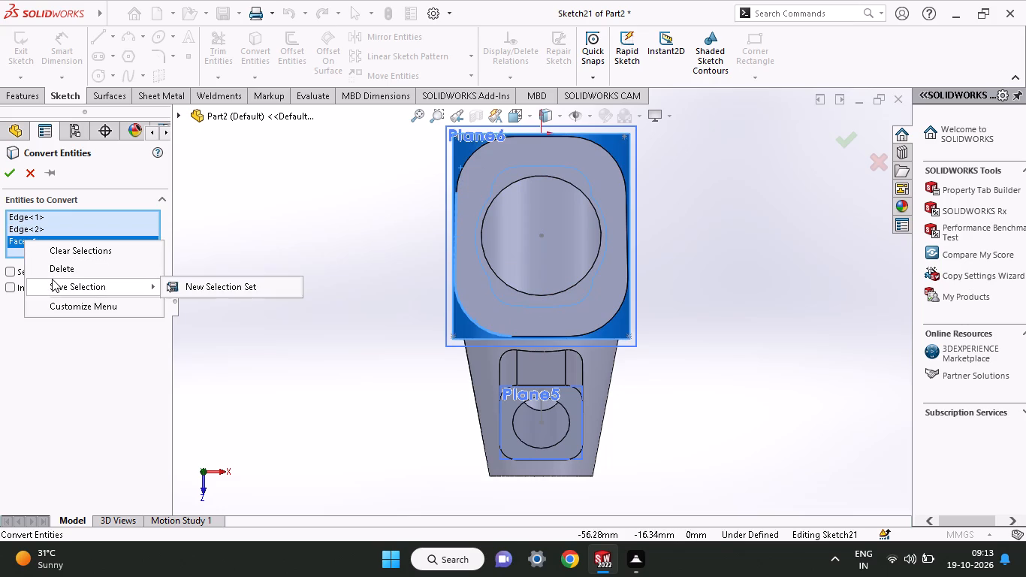
click(56, 266)
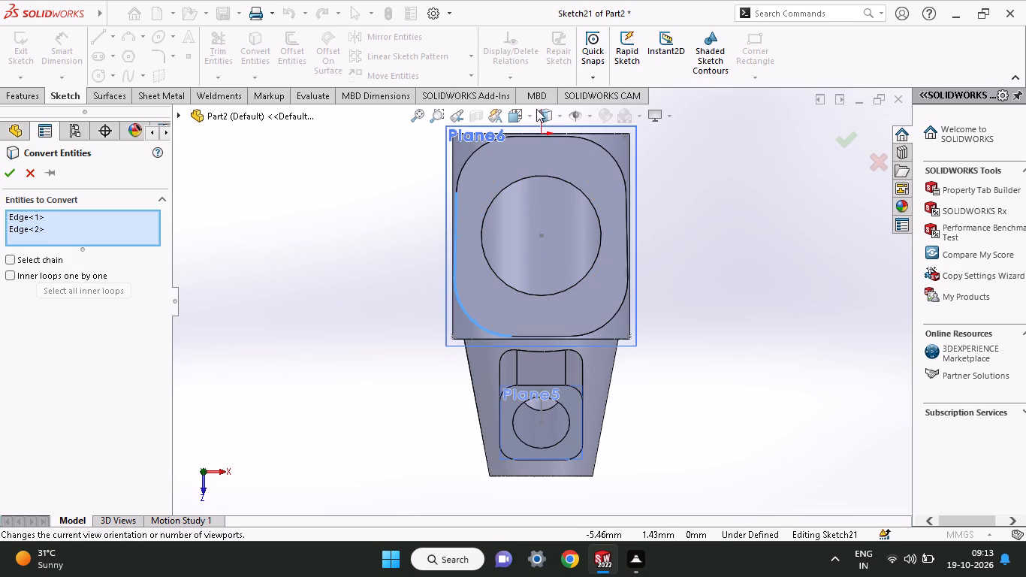
click(471, 156)
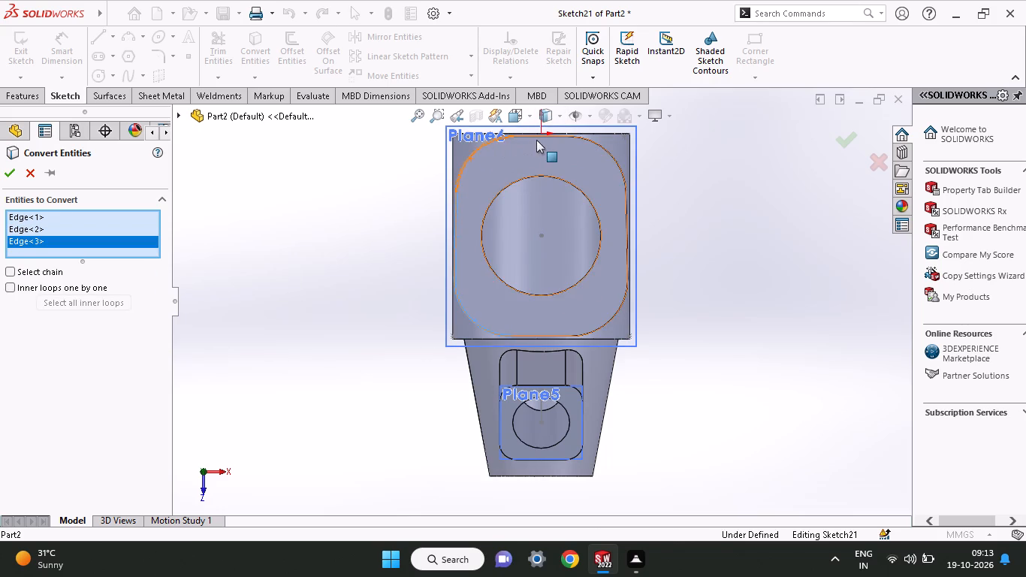
click(536, 138)
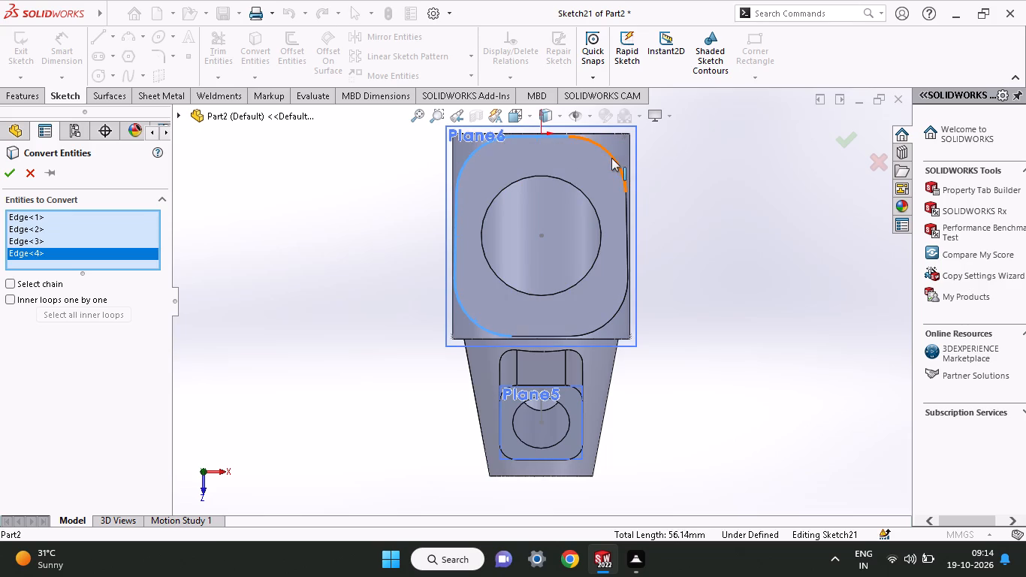
click(608, 154)
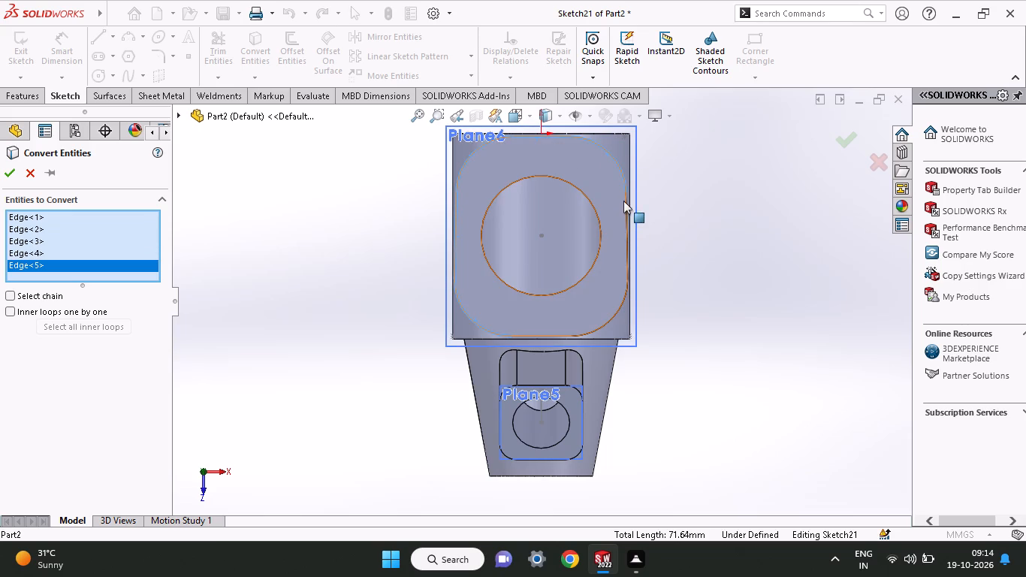
click(626, 192)
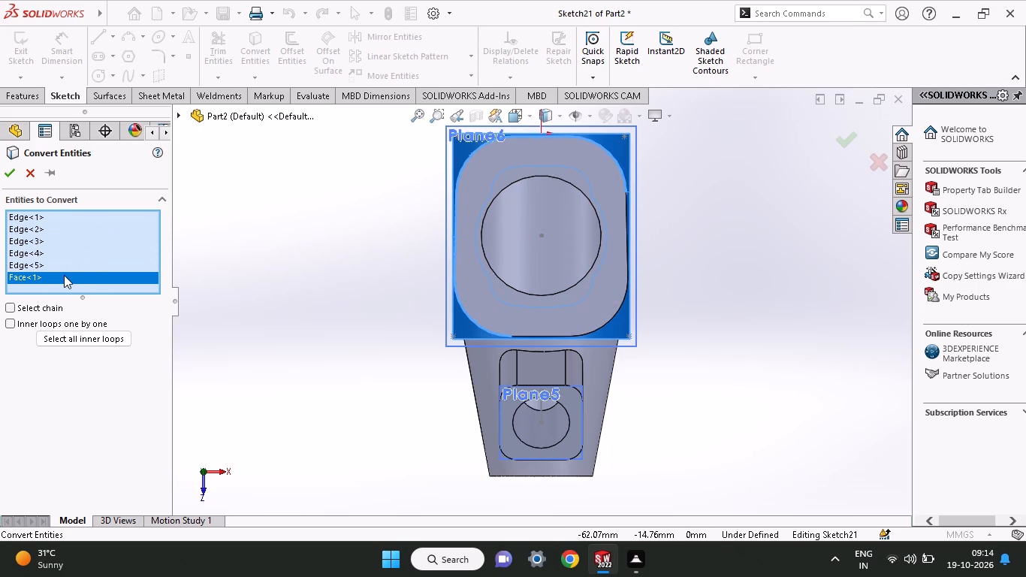
right_click(64, 275)
click(78, 304)
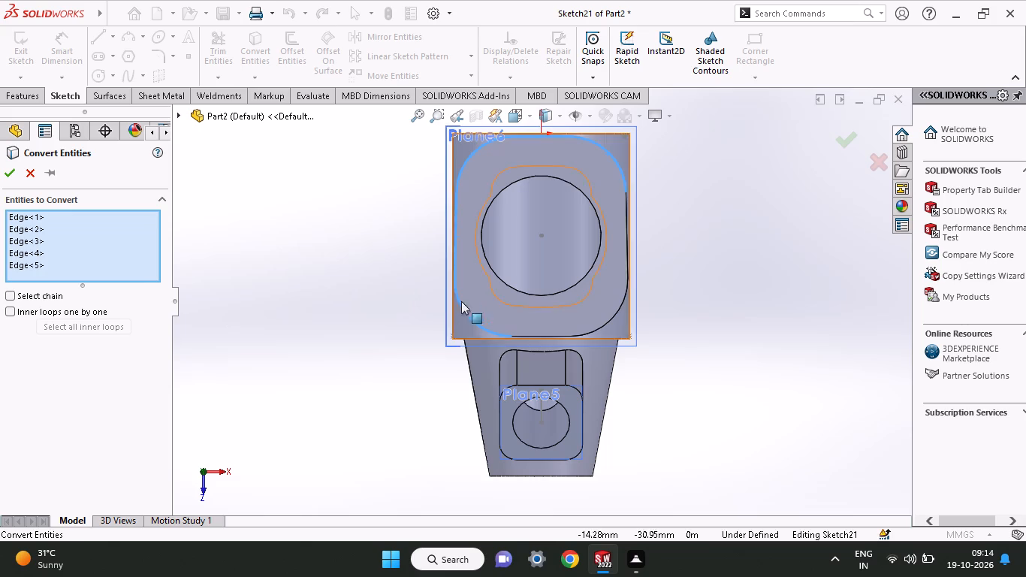
click(625, 219)
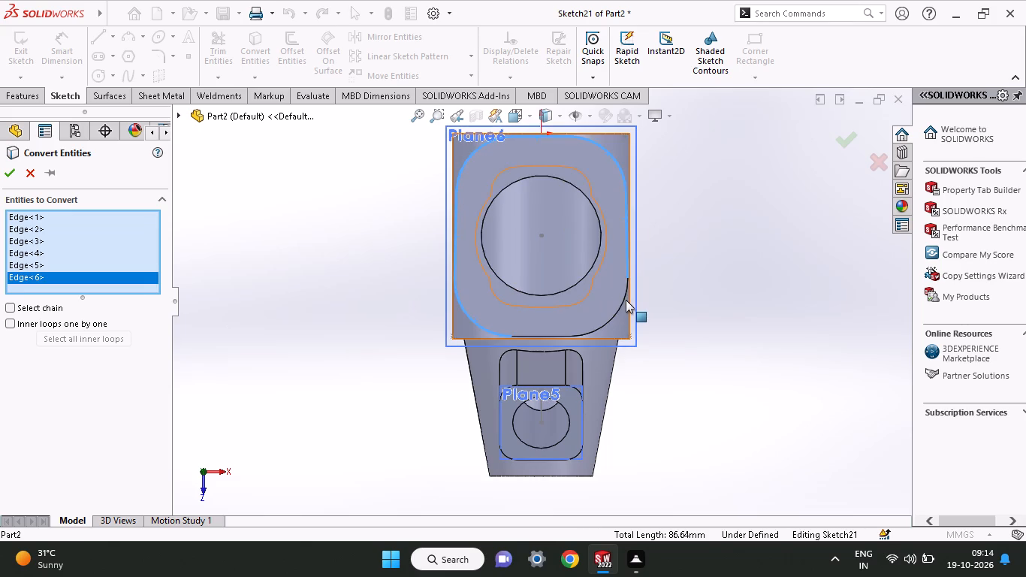
click(620, 304)
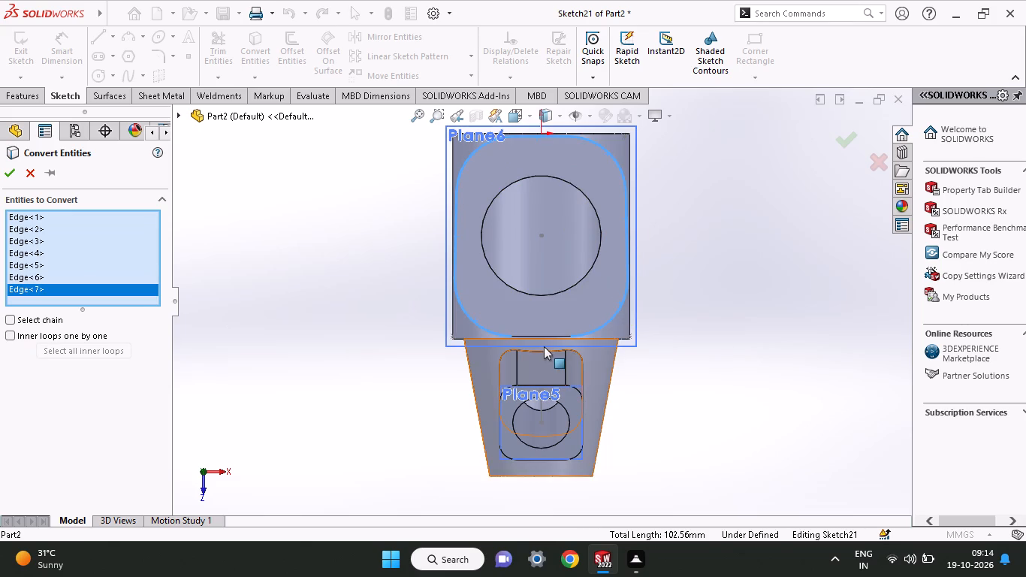
click(544, 334)
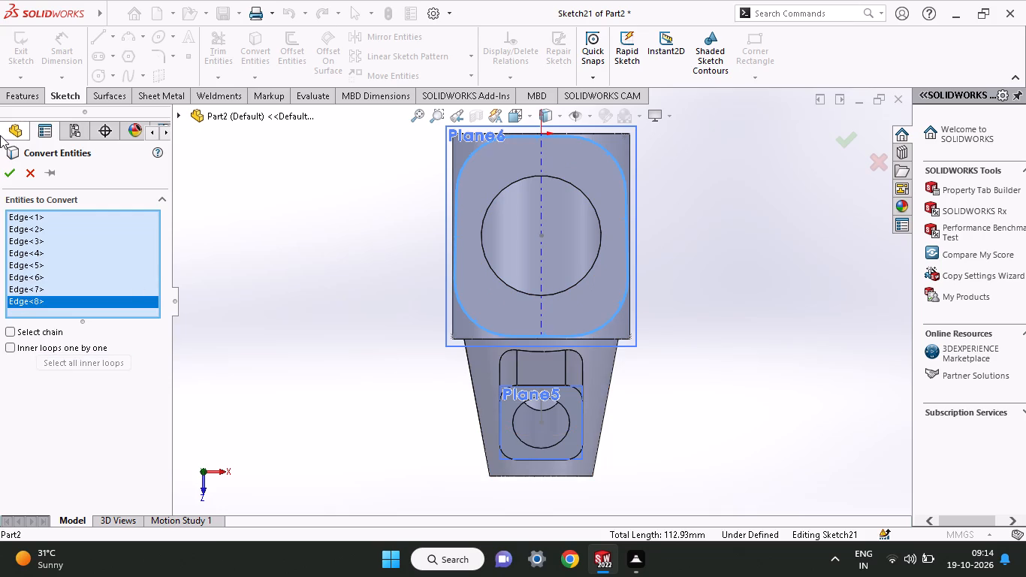
click(2, 171)
Extrude the rounded-square profile in the reversed direction up to the large cylinder's outer face, with a 20-degree inward draft.
middle_drag(530, 397, 522, 397)
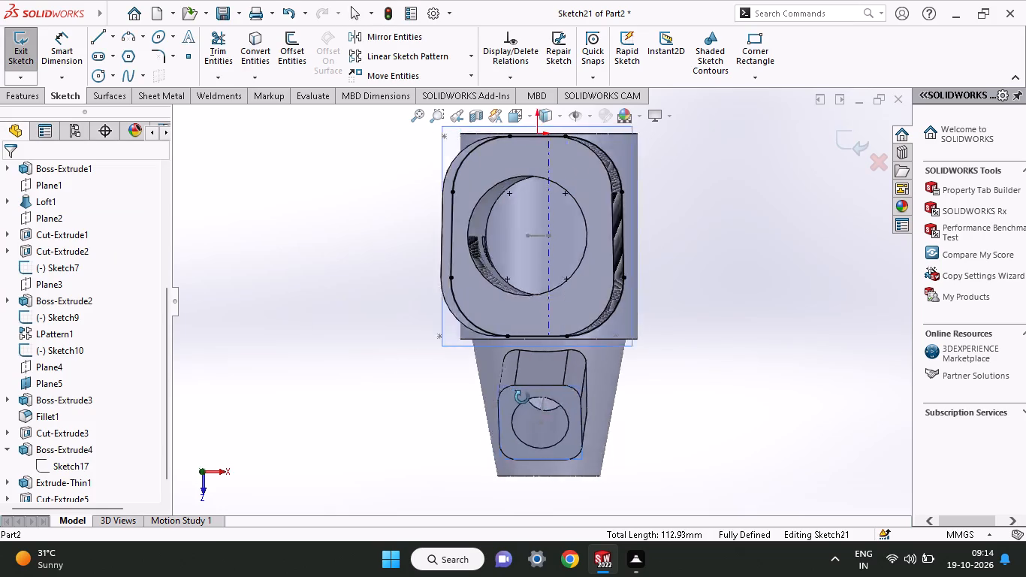
middle_drag(522, 397, 392, 421)
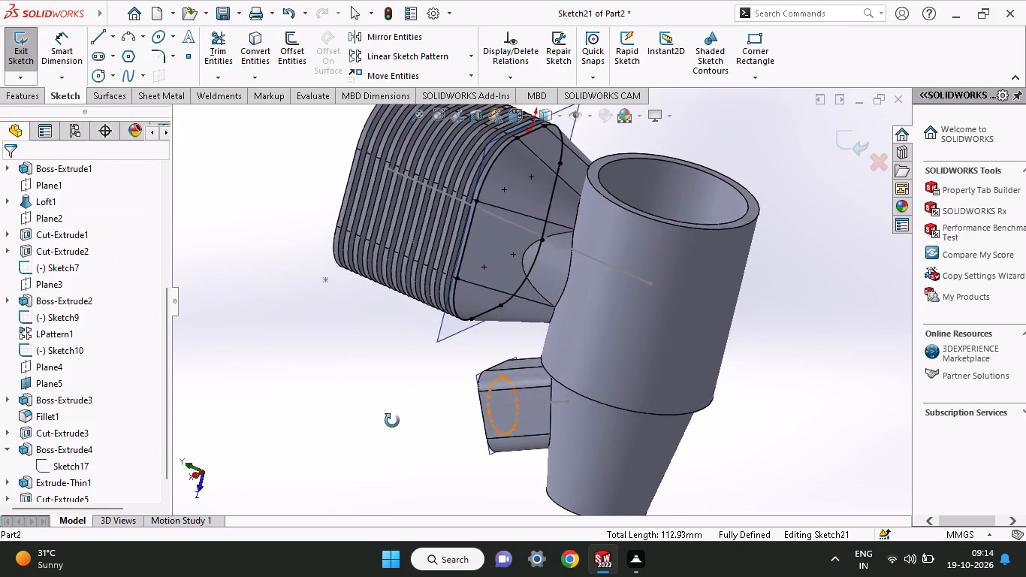
middle_drag(392, 421, 385, 437)
click(20, 102)
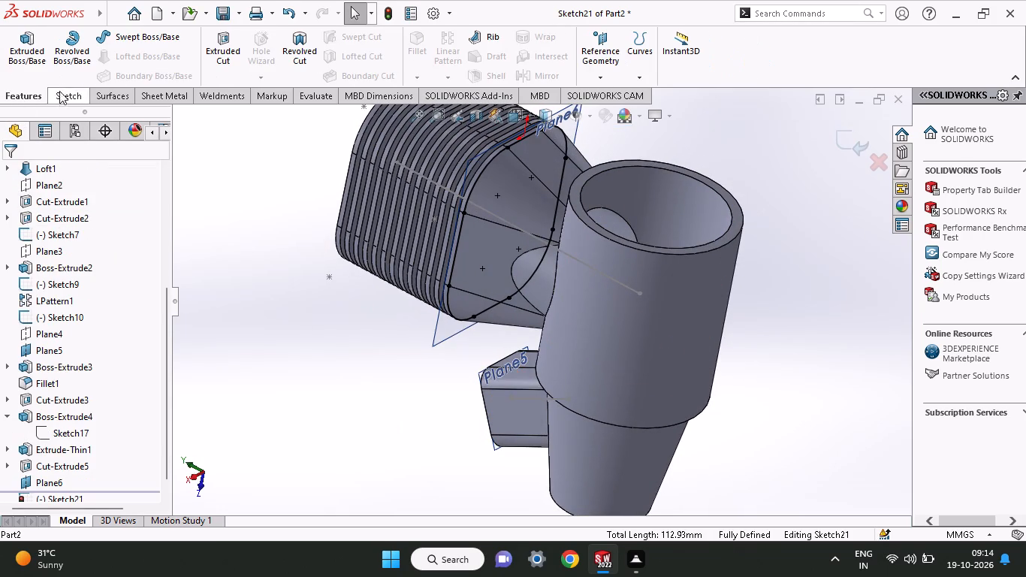
click(35, 44)
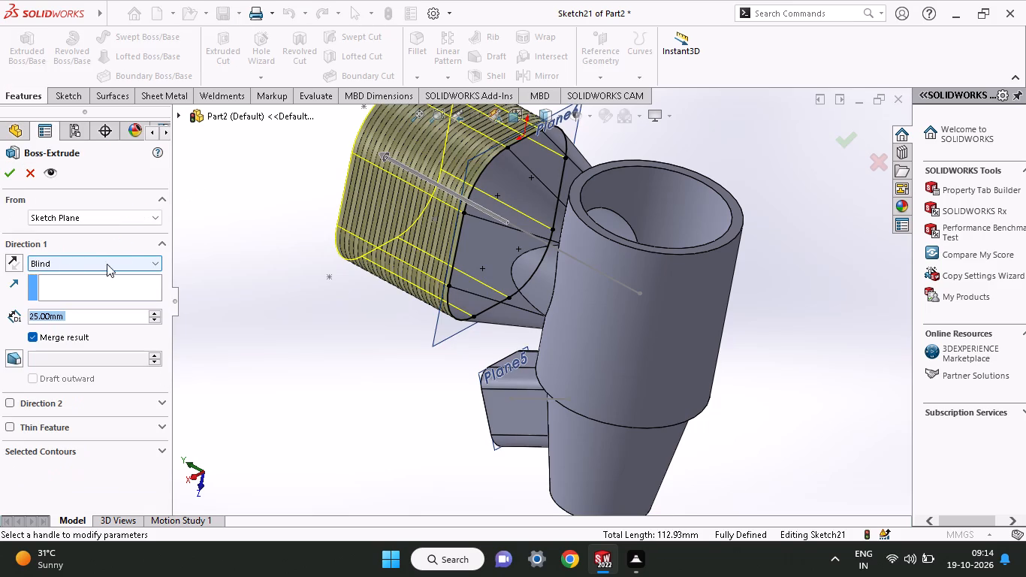
click(20, 261)
click(79, 267)
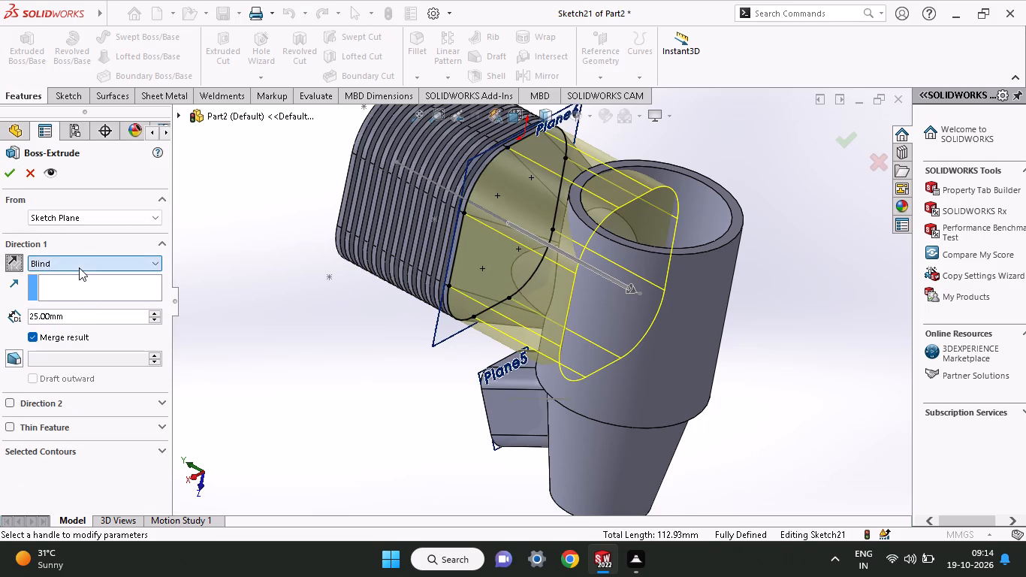
click(83, 315)
middle_drag(312, 331, 336, 340)
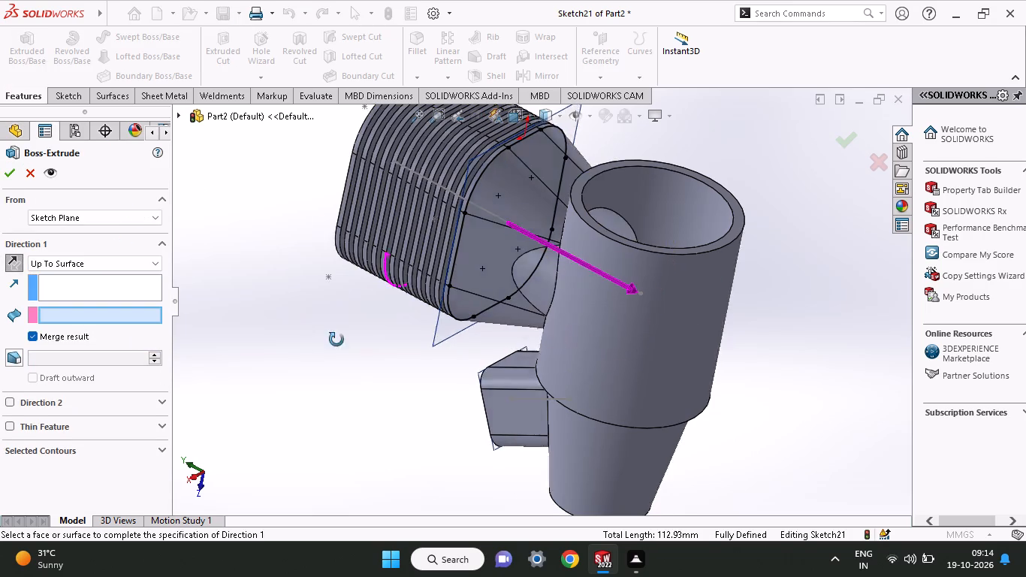
middle_drag(336, 340, 355, 352)
click(607, 313)
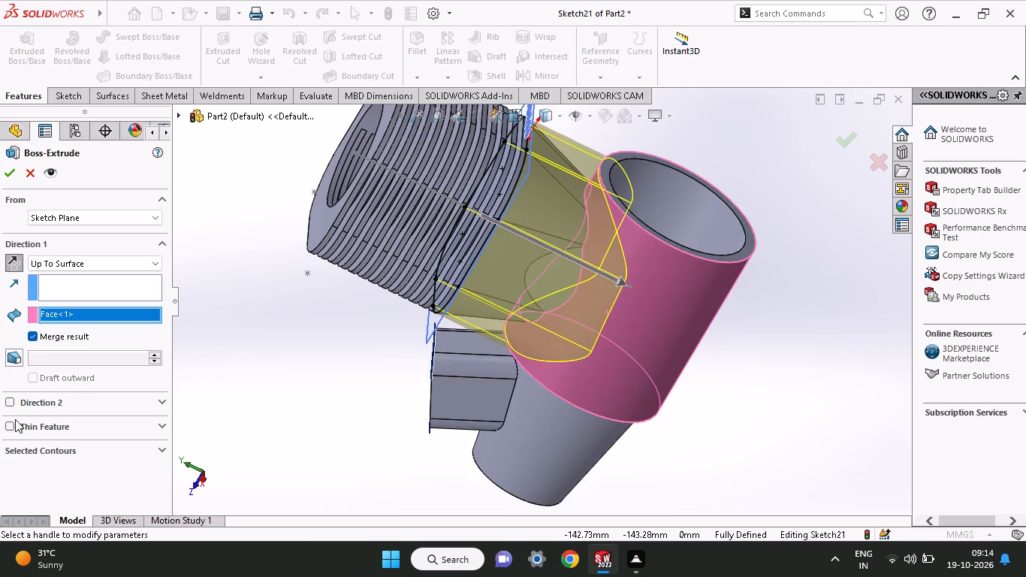
click(6, 358)
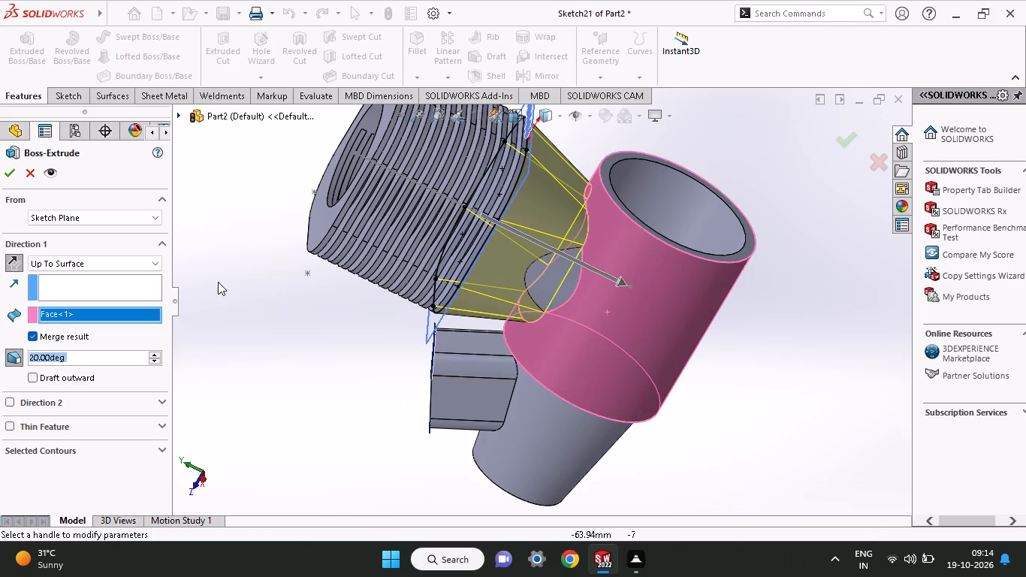
click(8, 171)
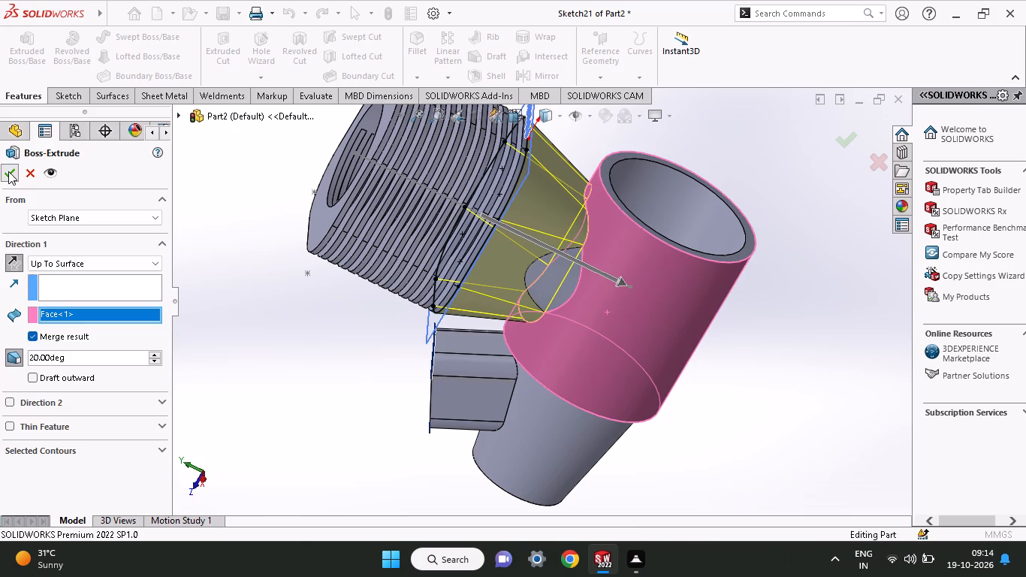
Examine the drafted extrusion from several sides, including its junction with the cylinder and the inside of the bore.
middle_drag(564, 315, 479, 530)
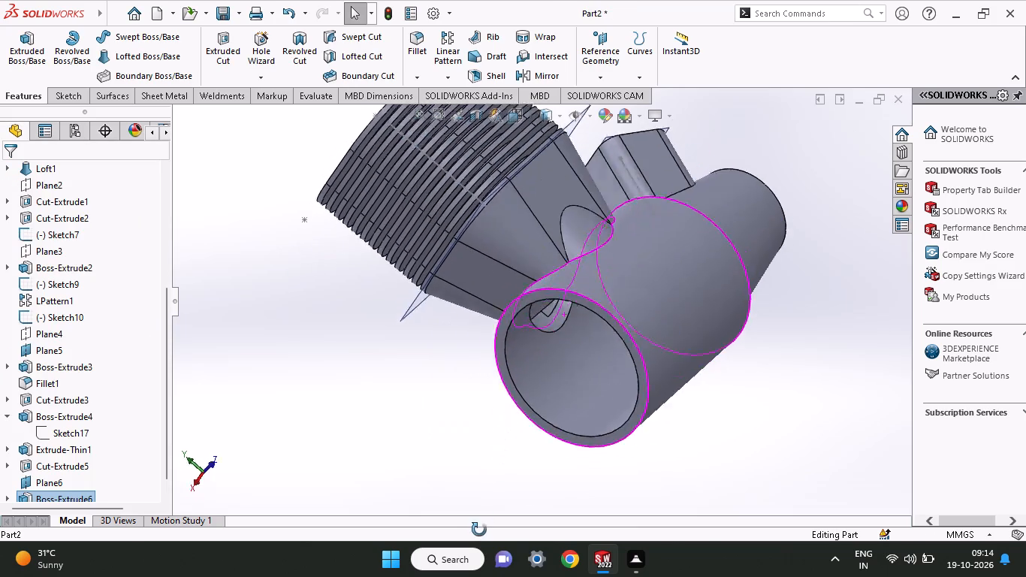
middle_drag(479, 530, 478, 535)
middle_drag(602, 282, 669, 295)
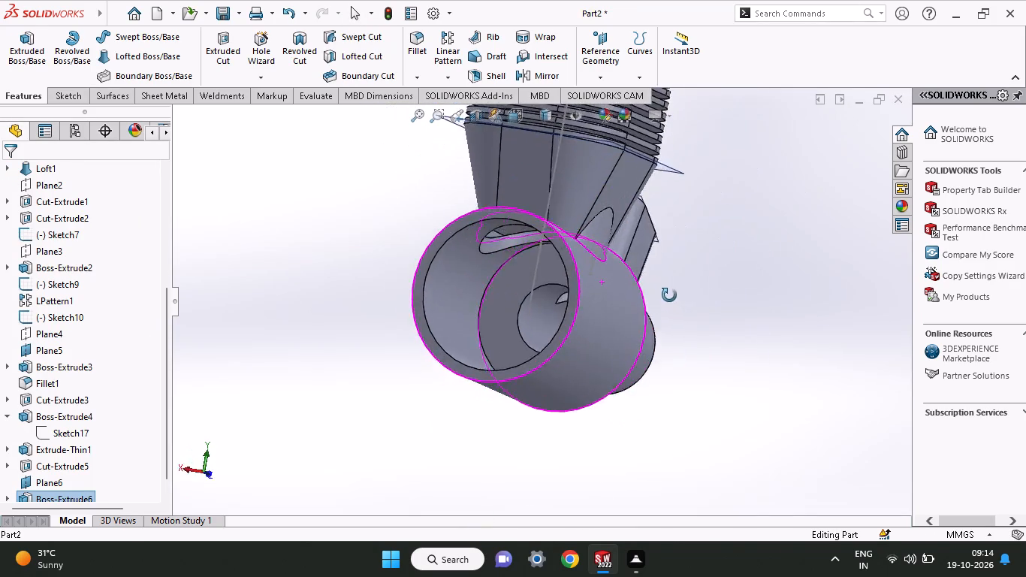
middle_drag(669, 295, 332, 494)
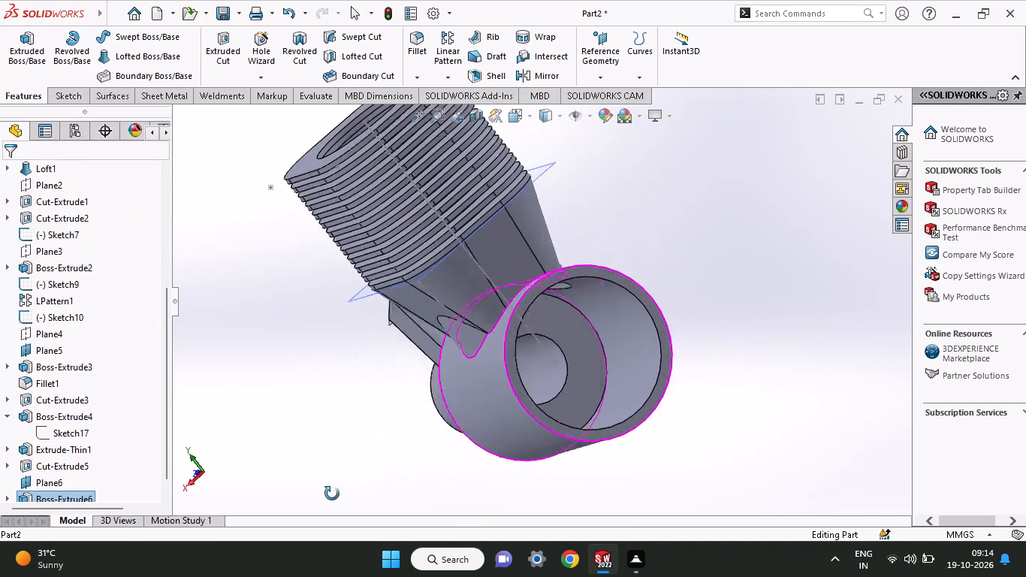
middle_drag(332, 494, 331, 497)
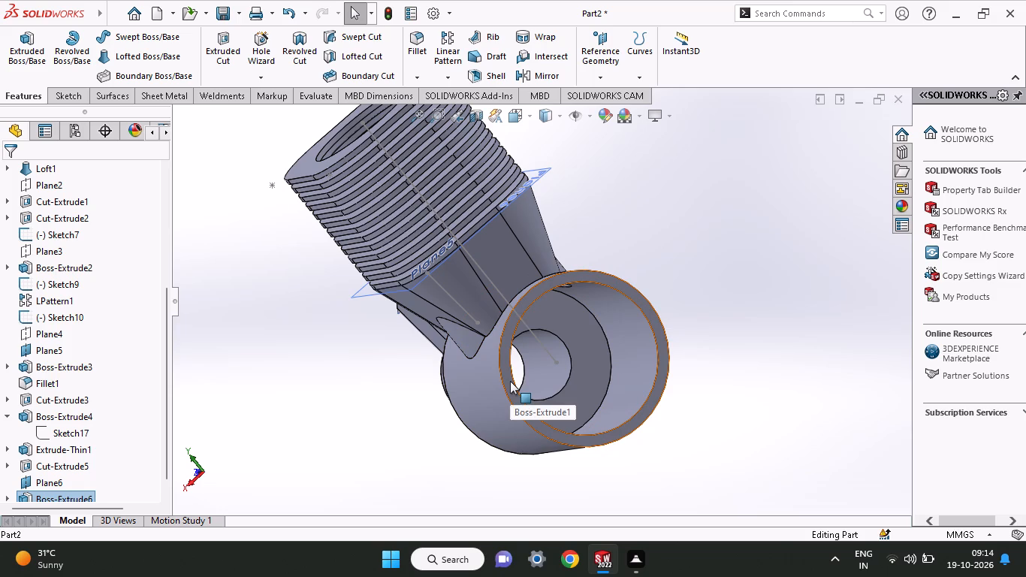
middle_drag(508, 386, 629, 312)
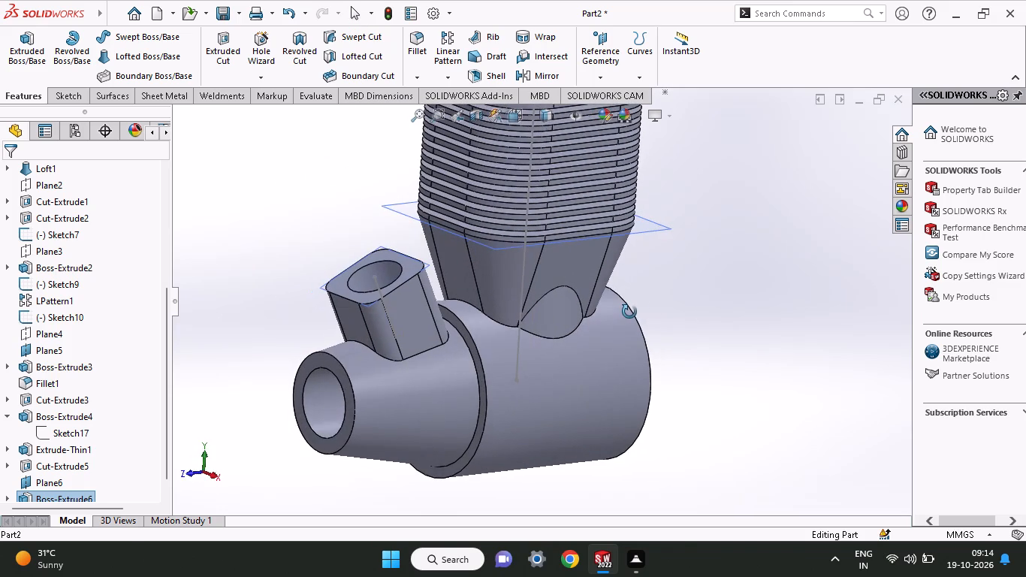
middle_drag(629, 312, 596, 310)
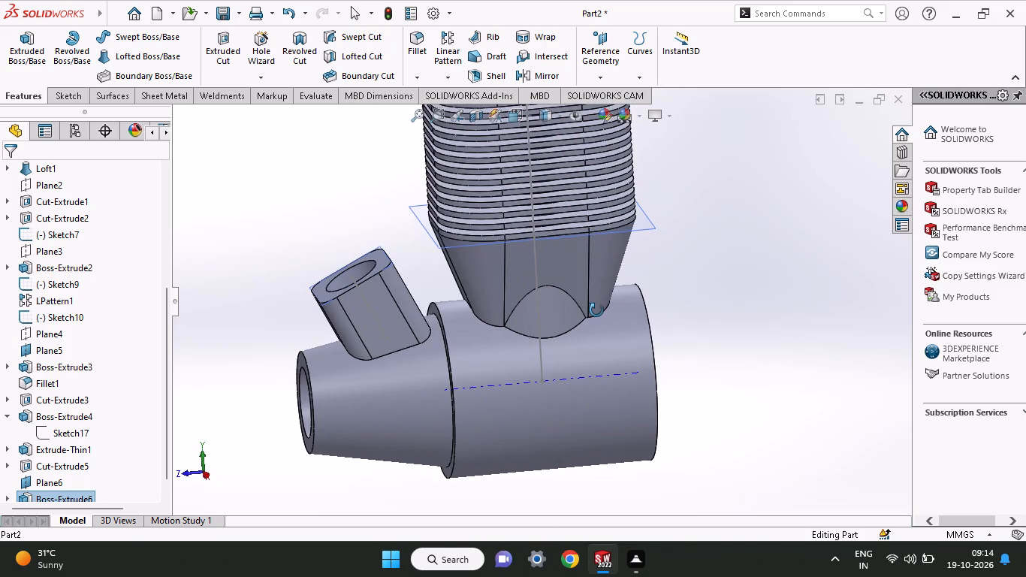
middle_drag(596, 310, 545, 319)
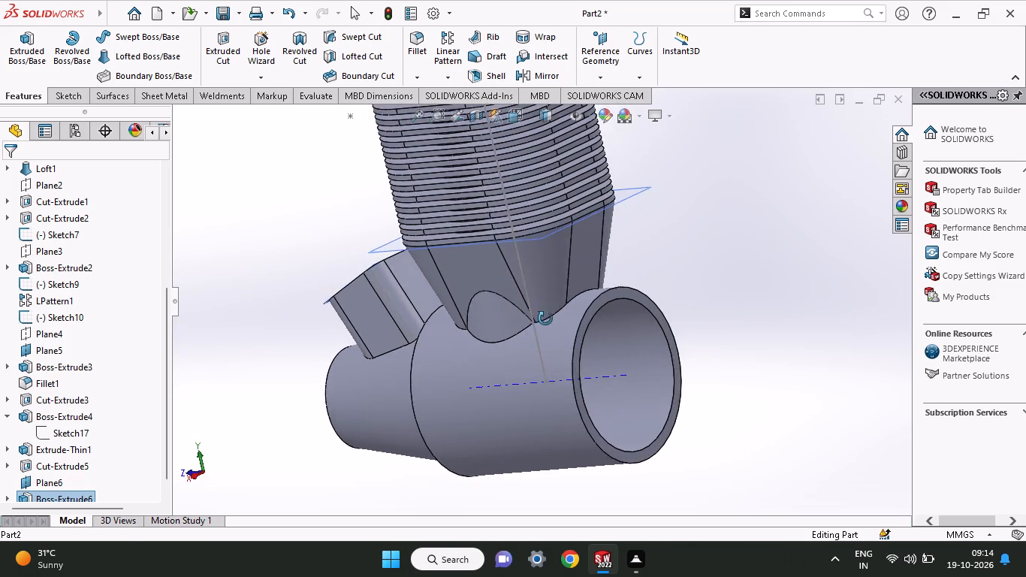
middle_drag(545, 319, 518, 324)
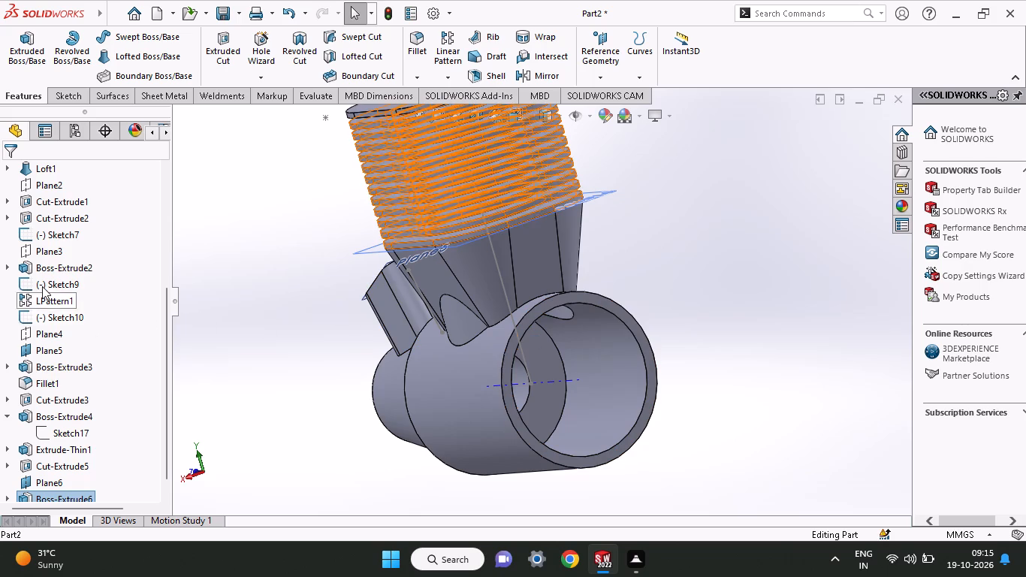
Open a new sketch on the Top Plane.
drag(167, 331, 183, 182)
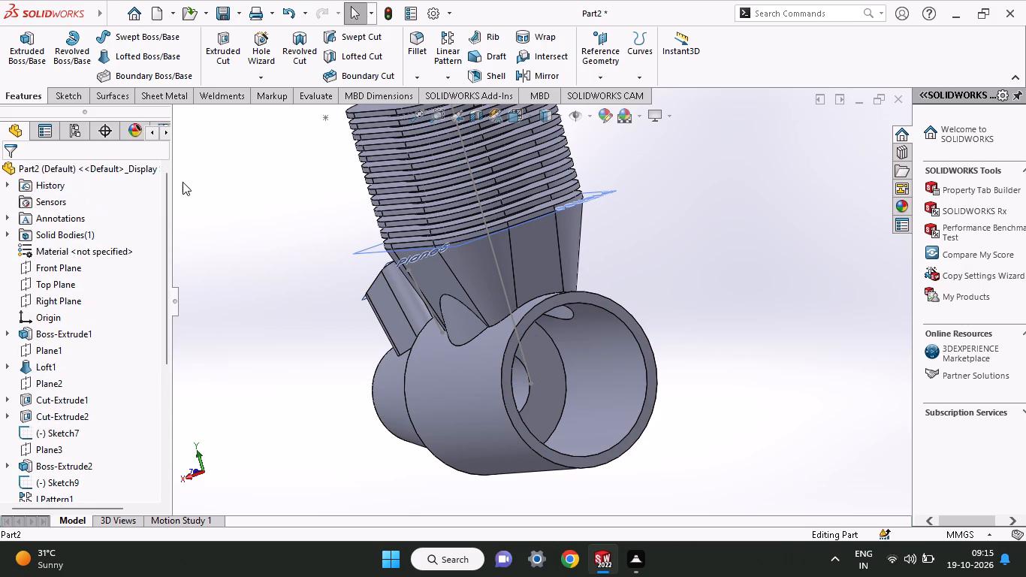
click(56, 285)
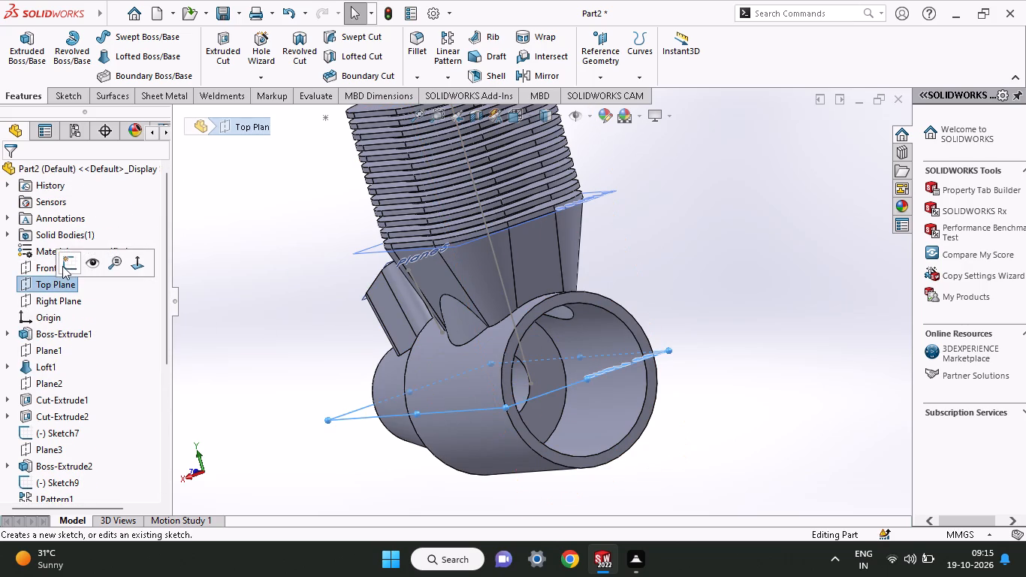
click(69, 262)
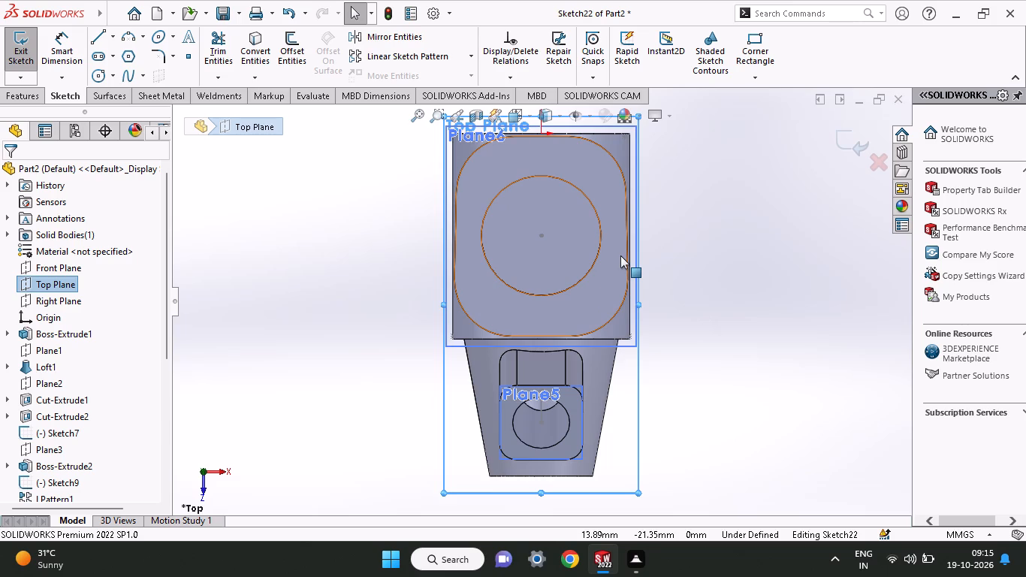
Sketch a horizontal line about 8.7 mm long outward from the large cylinder's +X side edge, level with the circular opening's centre.
ctrl+scroll(620, 255, down, 3)
scroll(620, 255, up, 1)
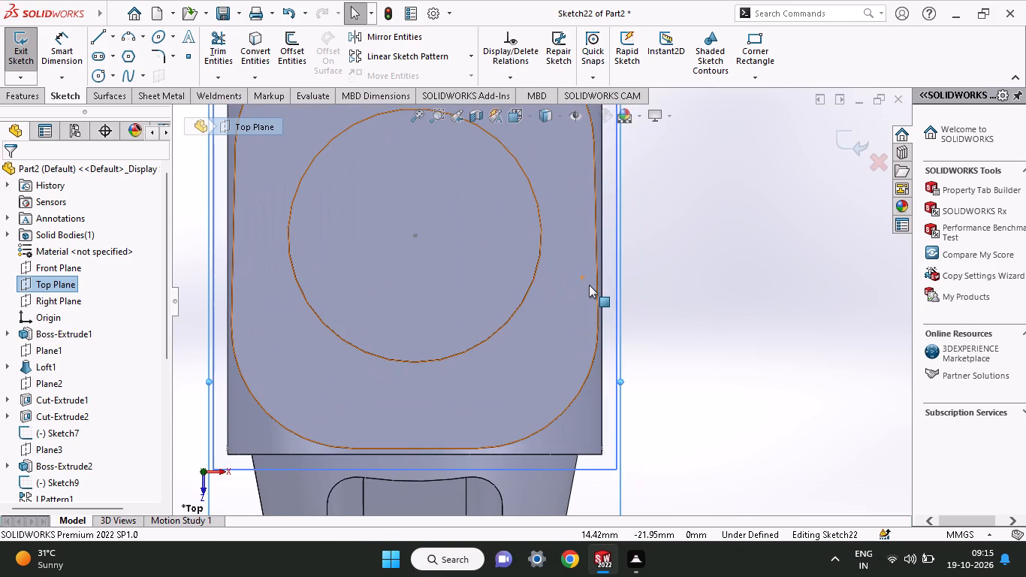
click(577, 246)
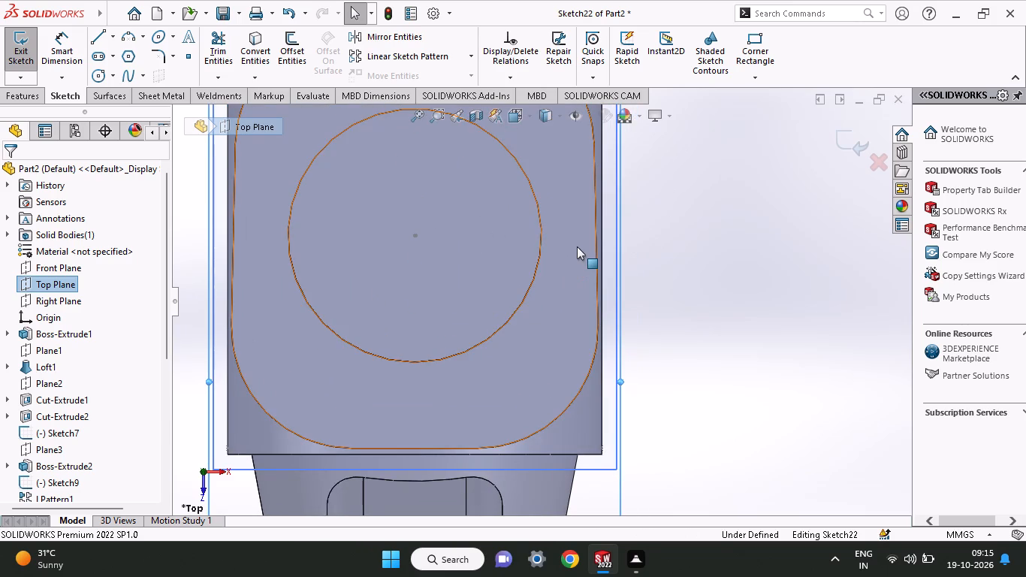
ctrl+scroll(577, 246, up, 3)
ctrl+scroll(577, 246, down, 1)
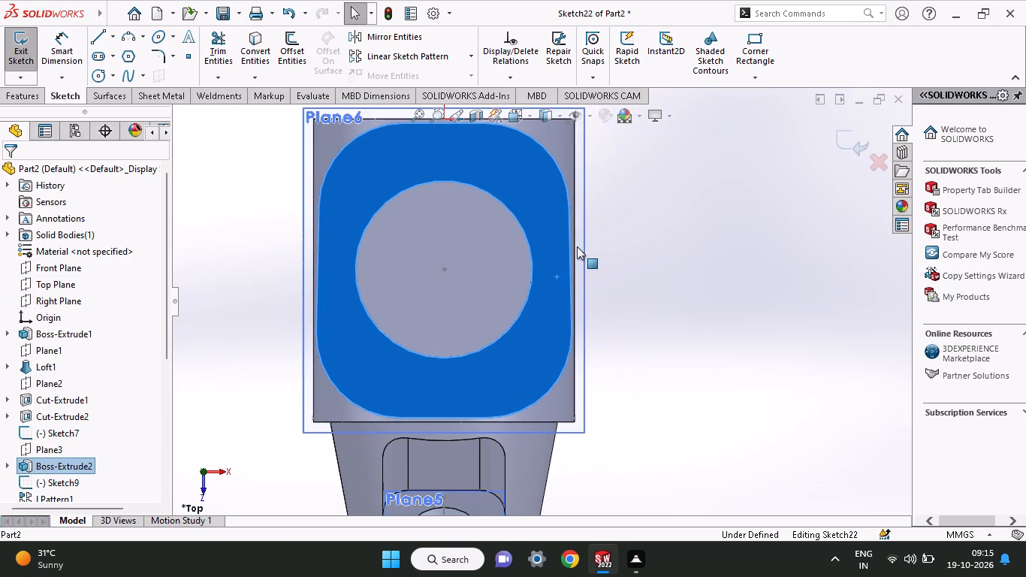
ctrl+scroll(577, 246, up, 2)
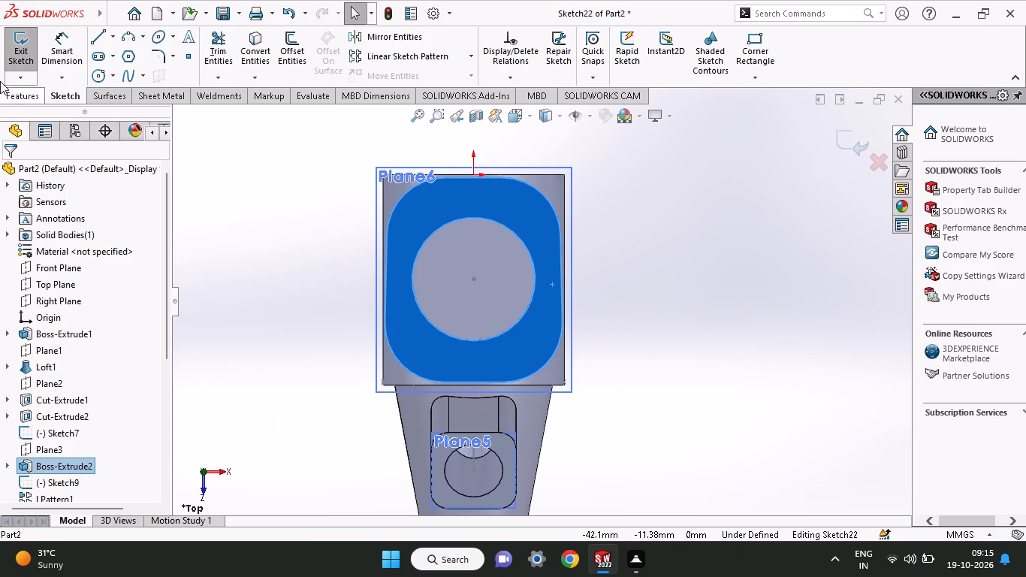
click(93, 41)
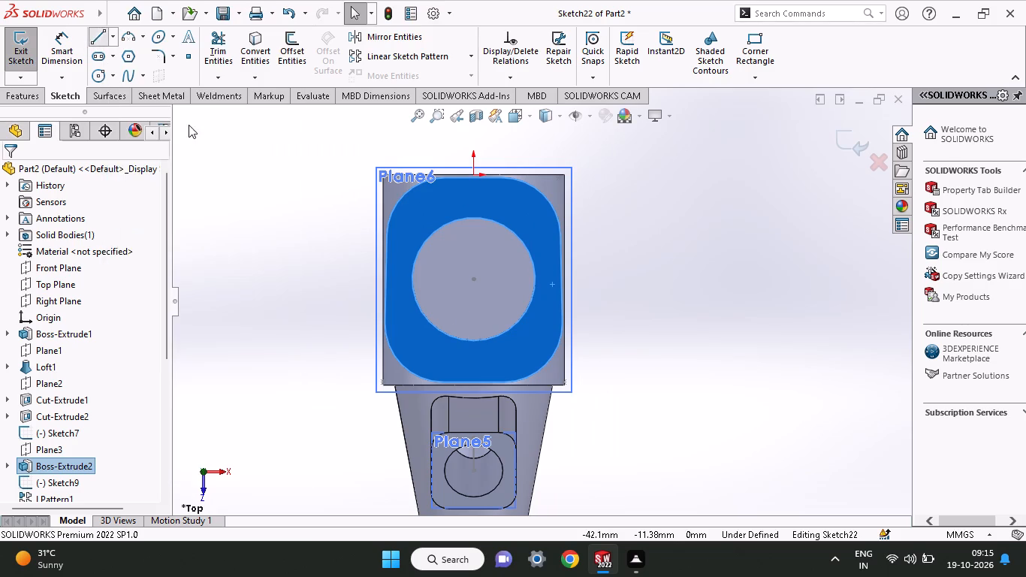
click(566, 279)
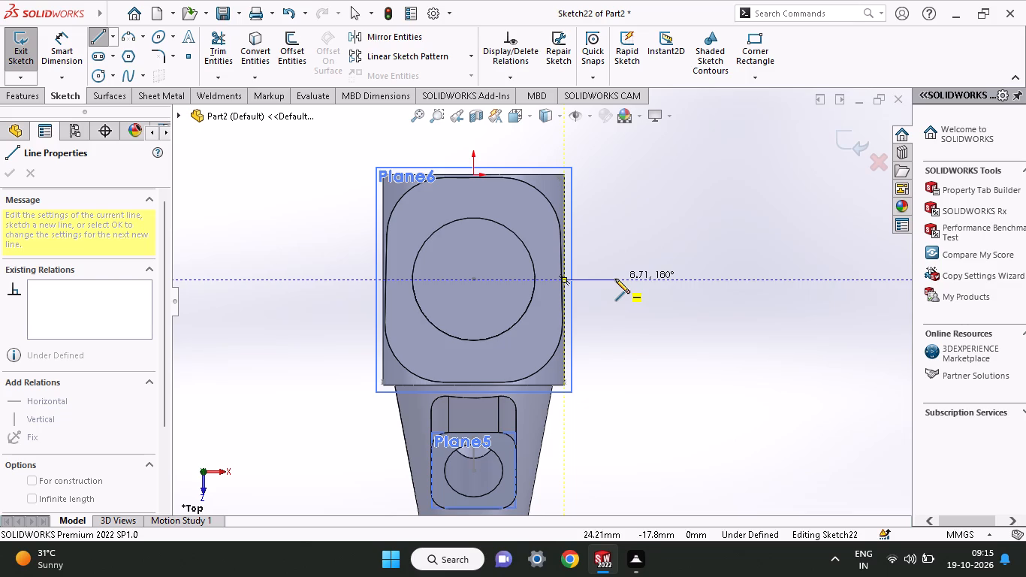
click(615, 279)
Dimension the horizontal line's length and set it to 7 mm.
click(65, 59)
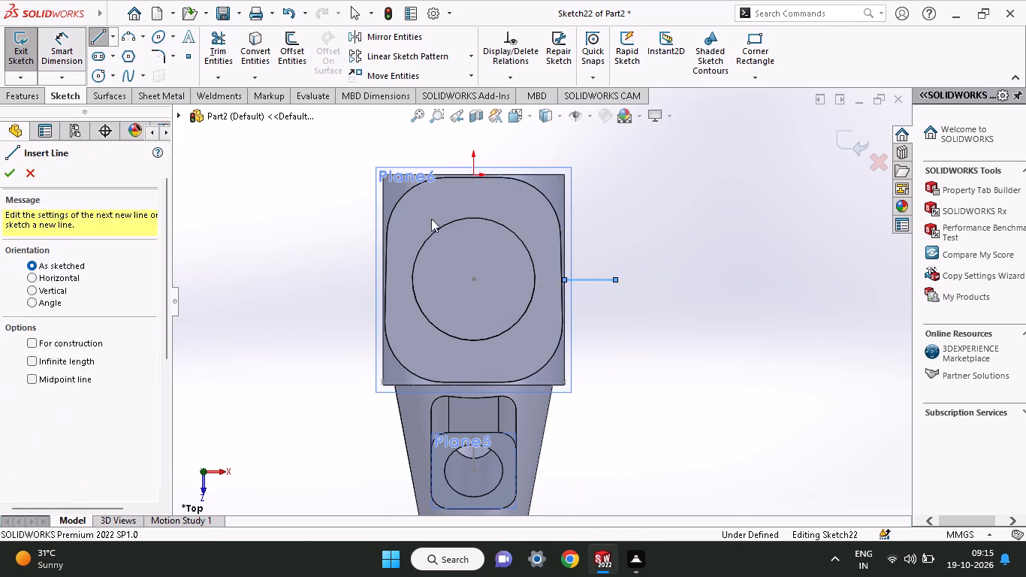
click(605, 282)
click(606, 299)
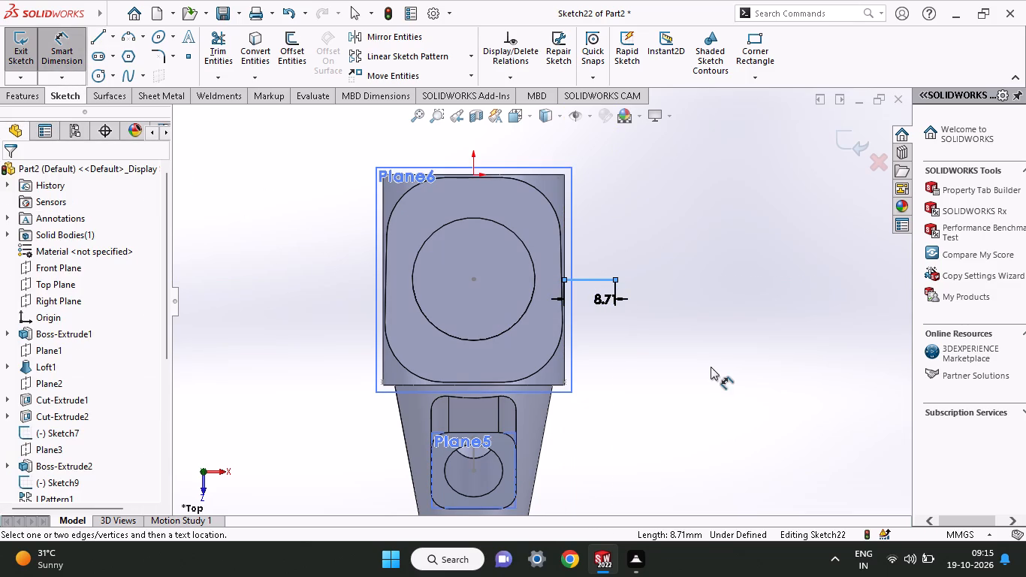
key(7)
key(Return)
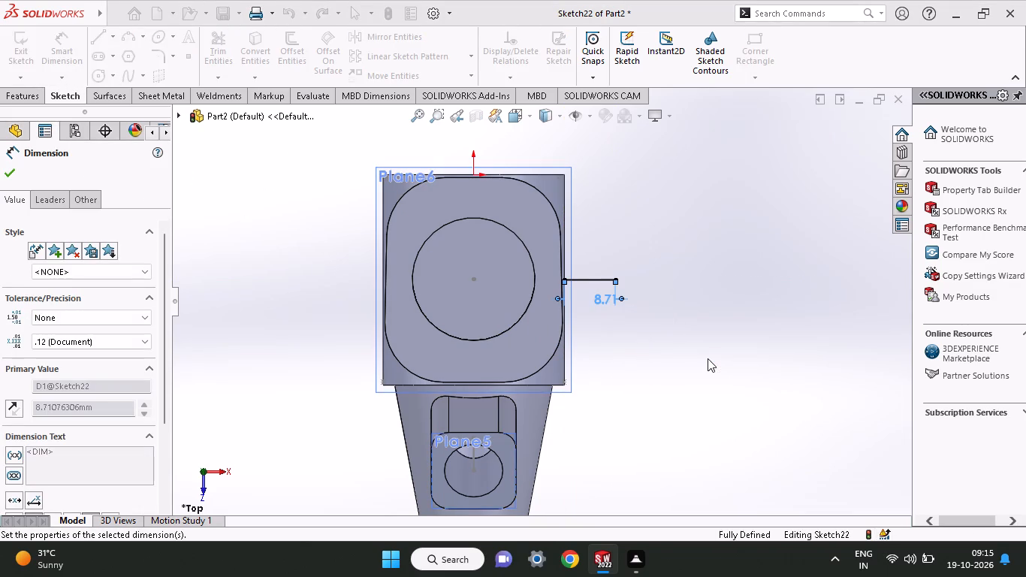
click(8, 180)
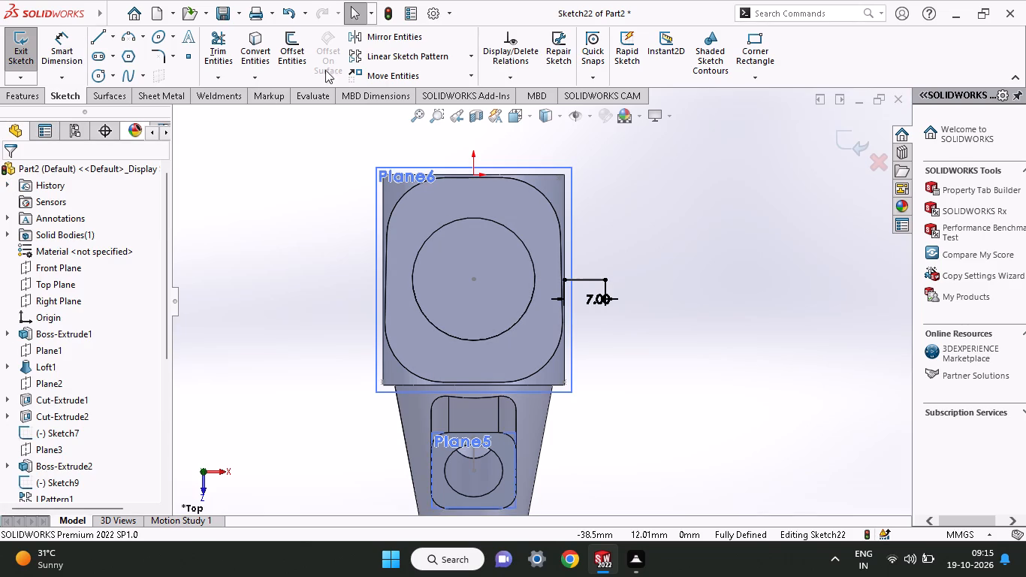
Offset the 7 mm line bi-directionally by 31/2 mm (15.5 mm), without cap ends.
click(287, 49)
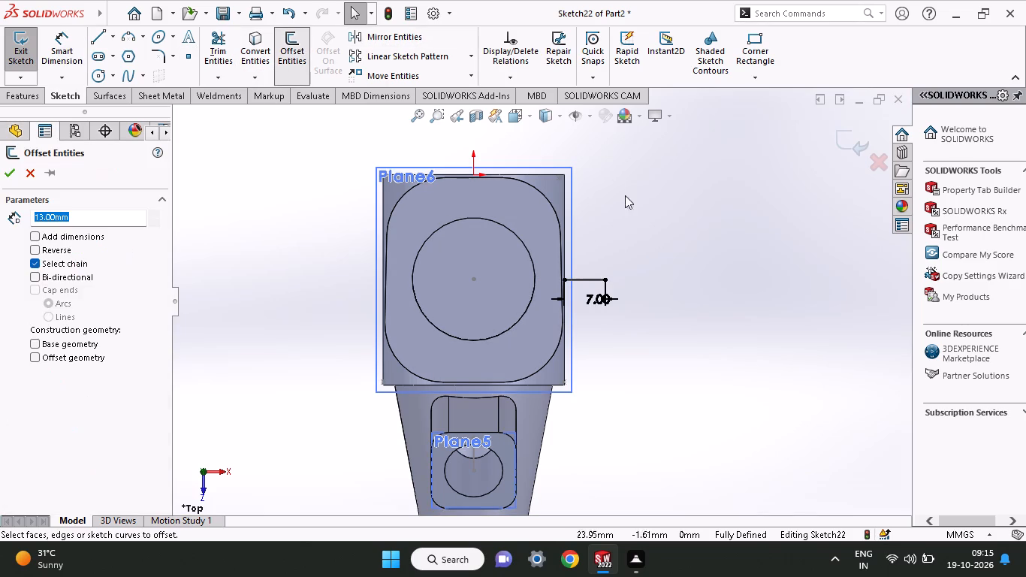
click(584, 276)
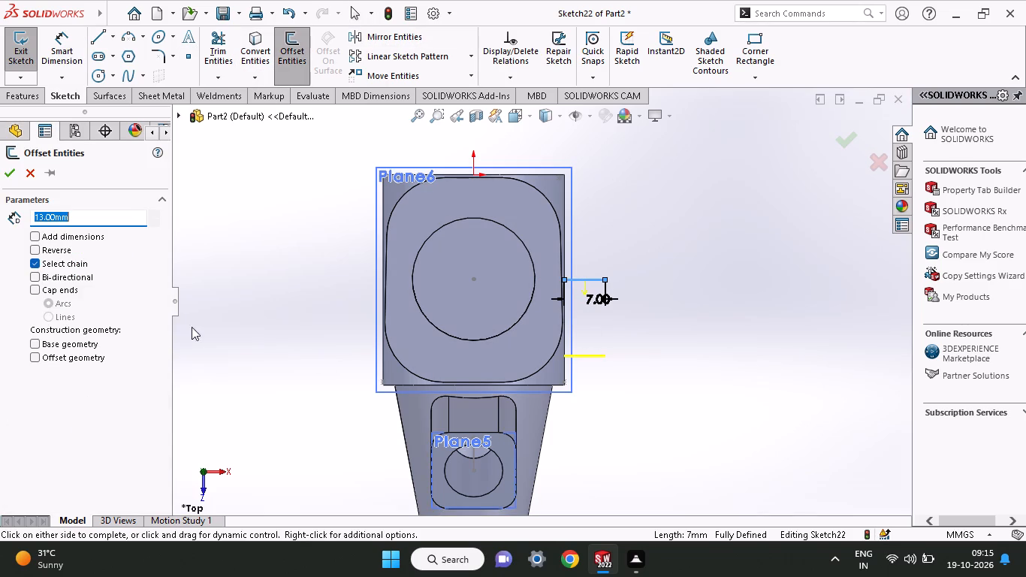
click(65, 282)
drag(92, 210, 41, 213)
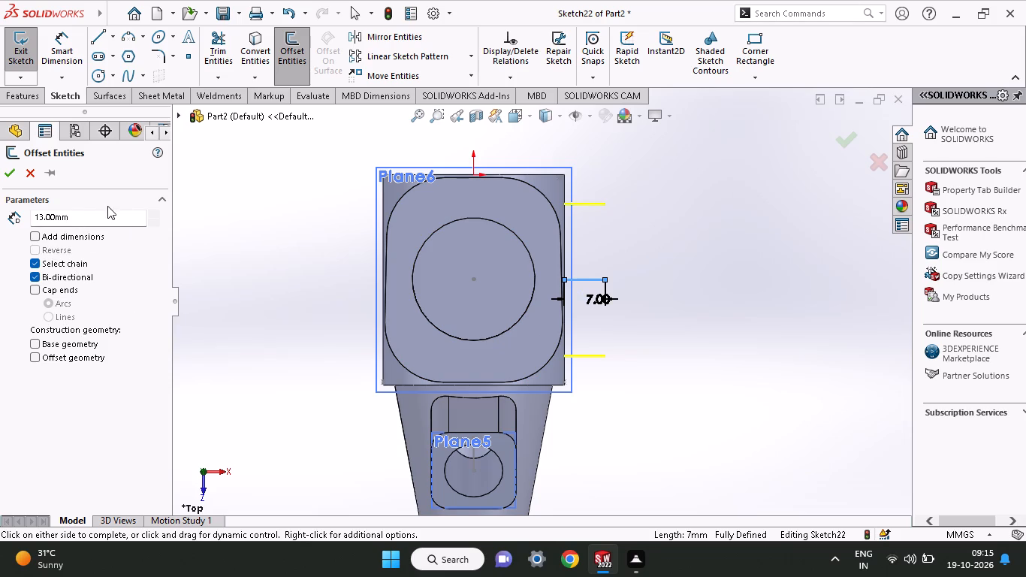
drag(90, 214, 16, 227)
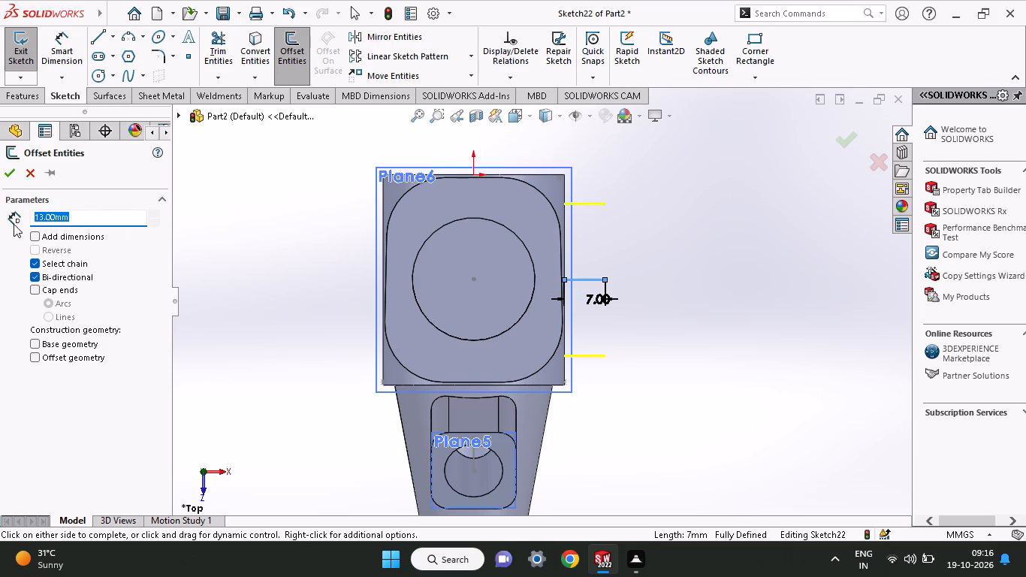
text(31)
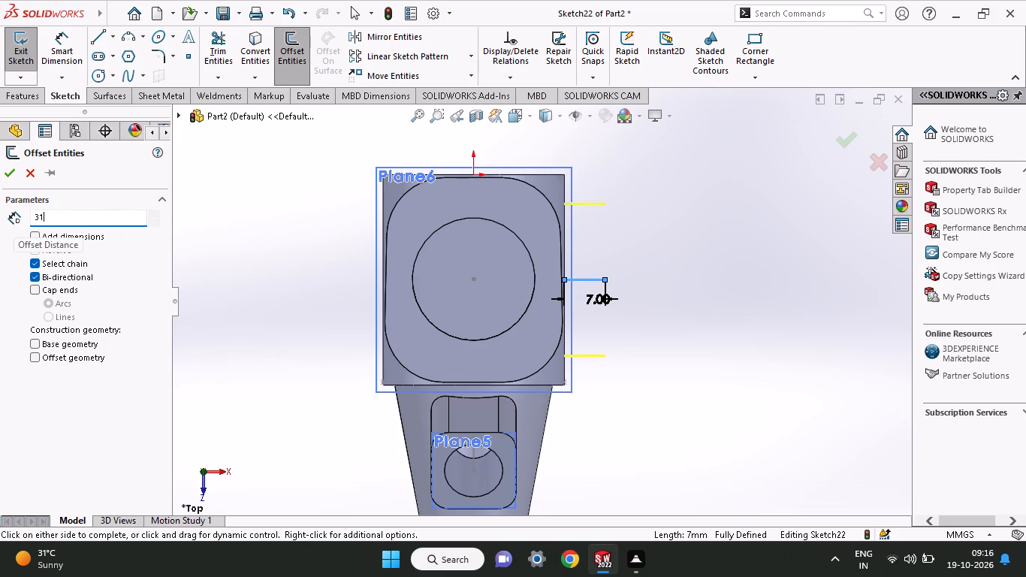
key(Return)
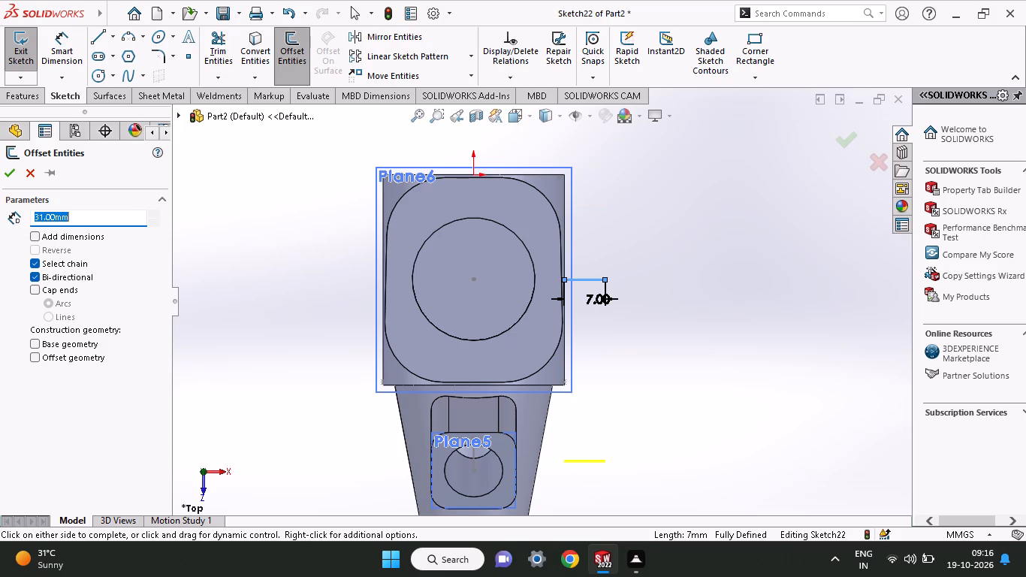
drag(78, 215, 0, 217)
text(31/)
key(2)
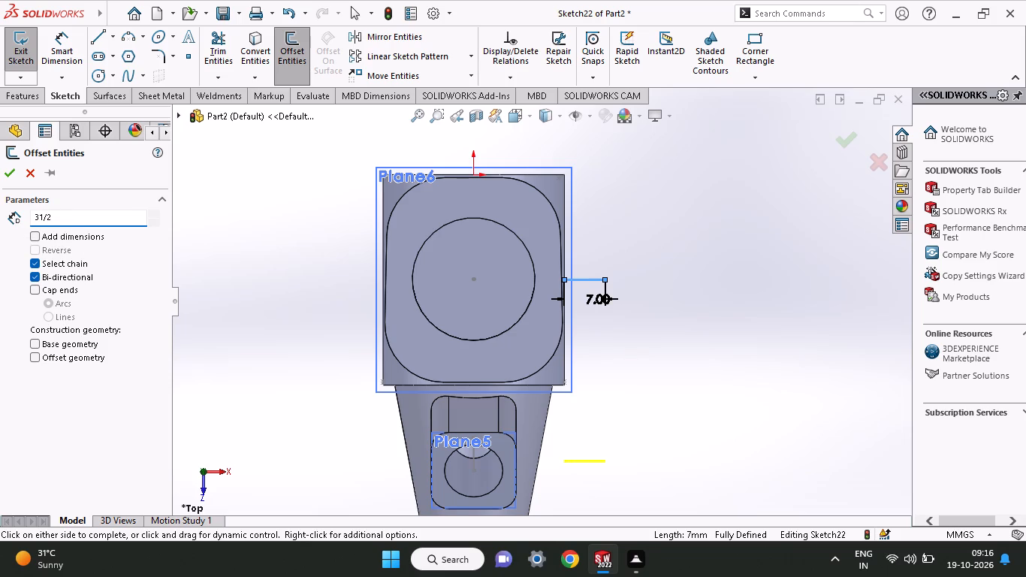
key(Return)
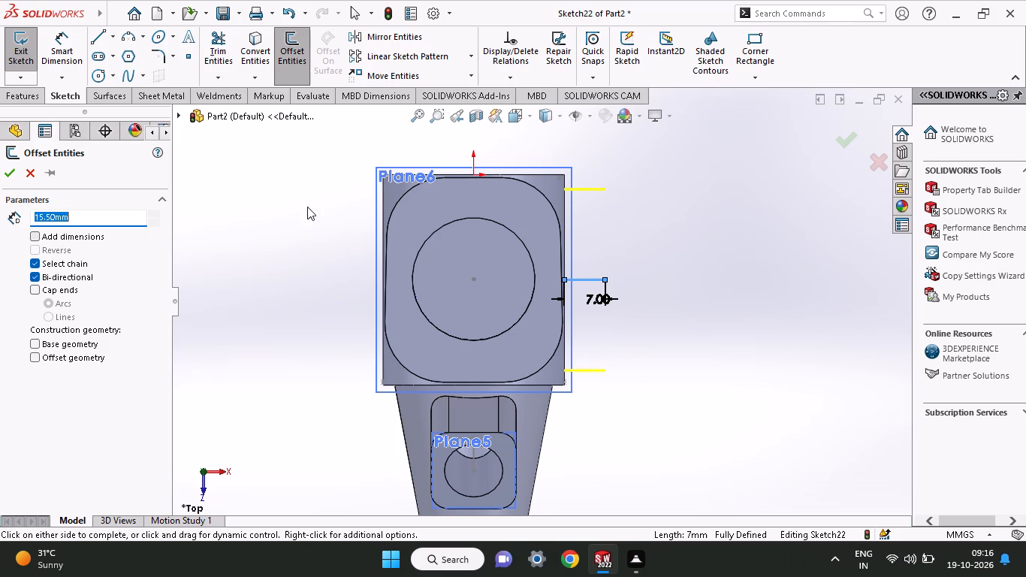
click(3, 168)
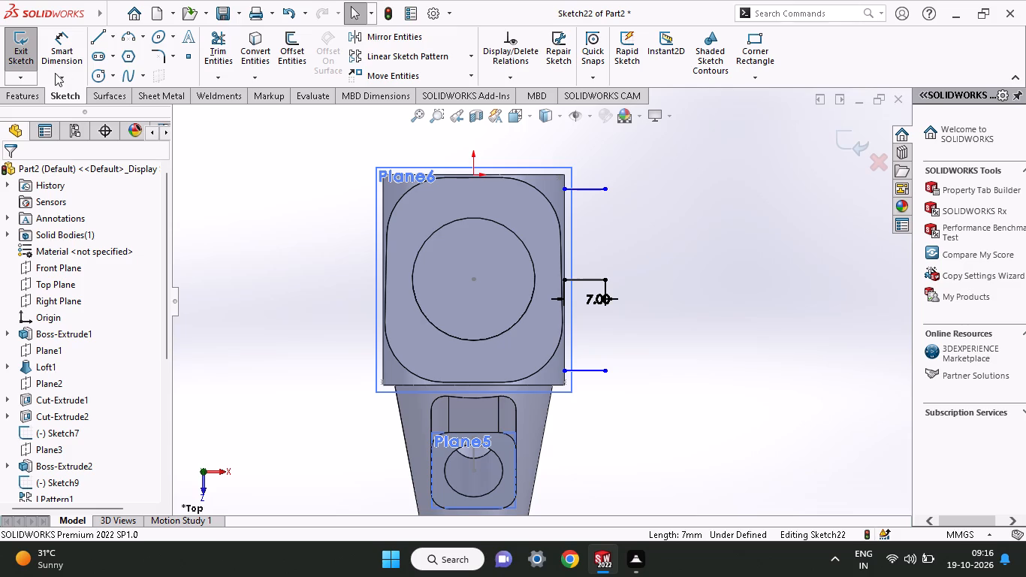
Draw a vertical line joining the outer ends of the two offset lines.
click(92, 35)
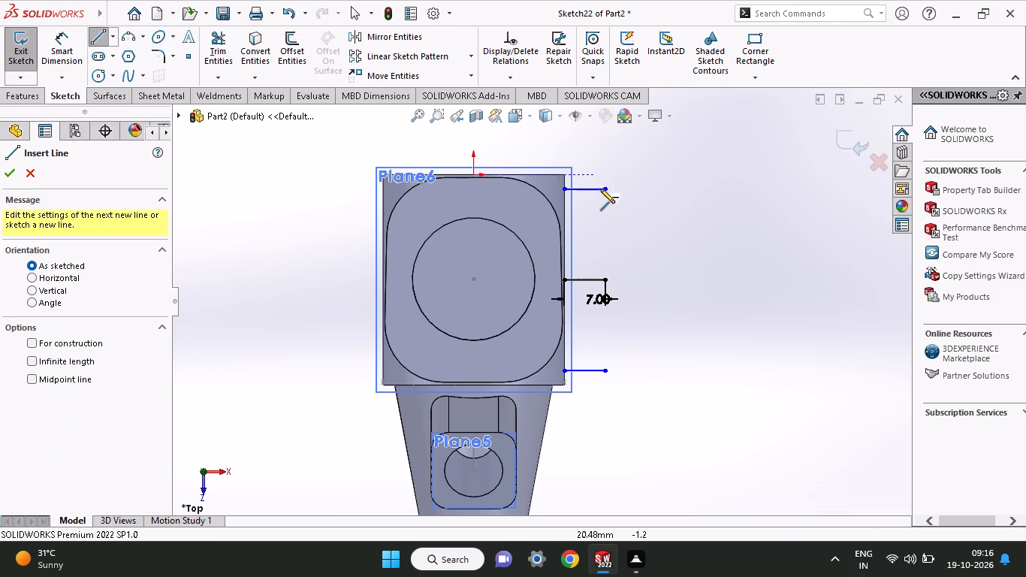
click(603, 190)
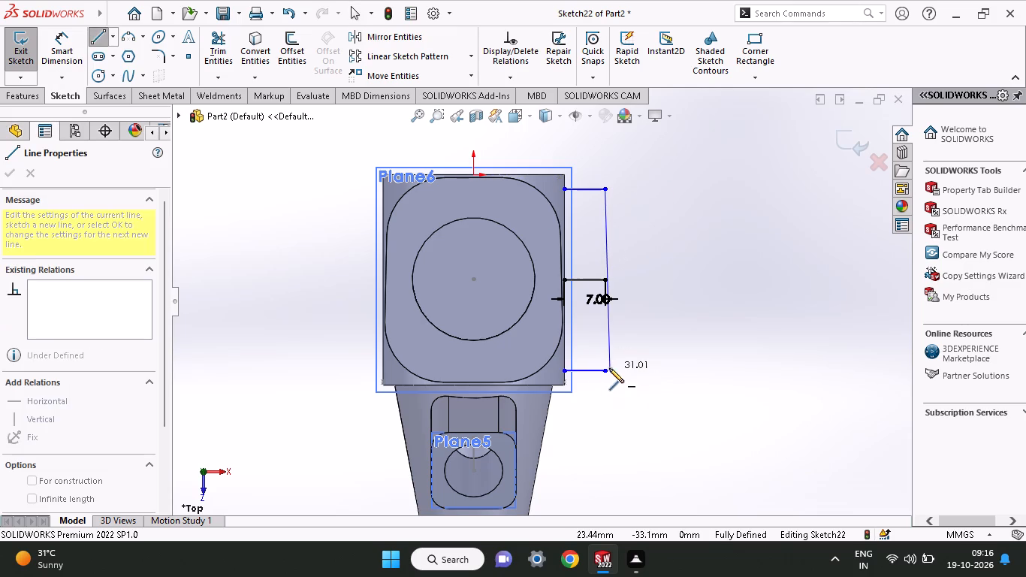
click(603, 372)
right_click(652, 229)
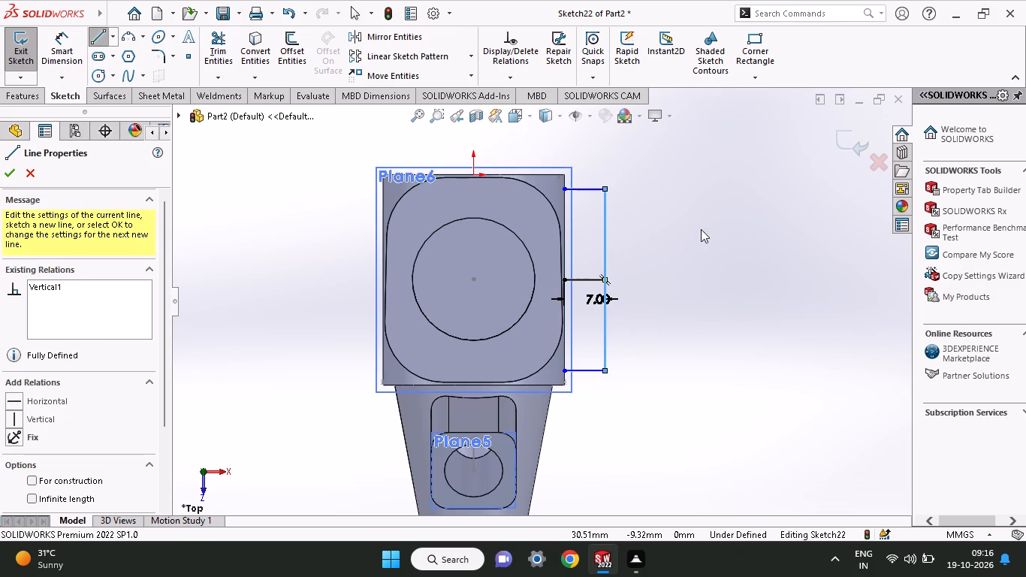
click(704, 240)
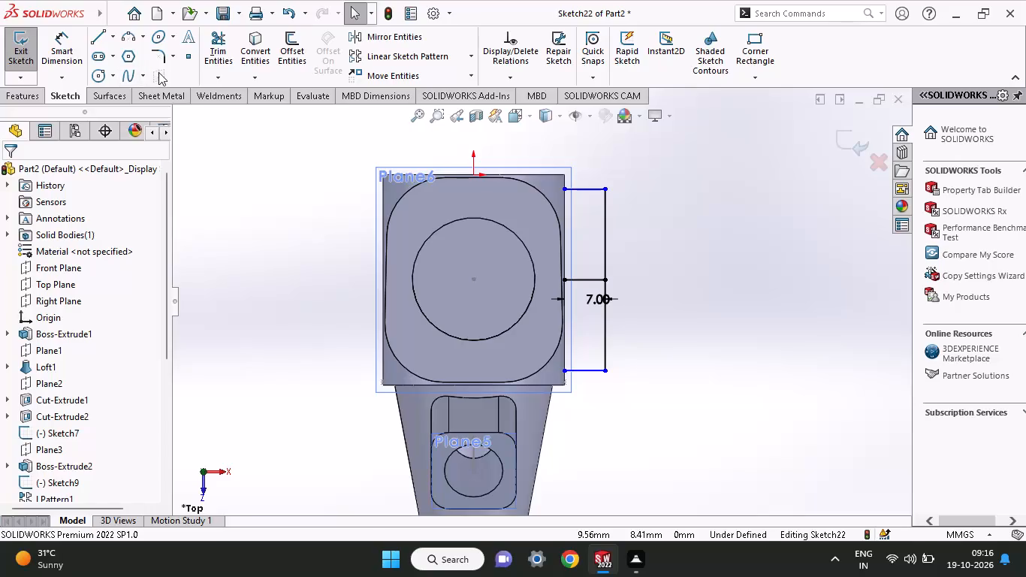
Apply 3 mm sketch fillets to the two outer corners where the vertical line meets the offset lines.
click(161, 61)
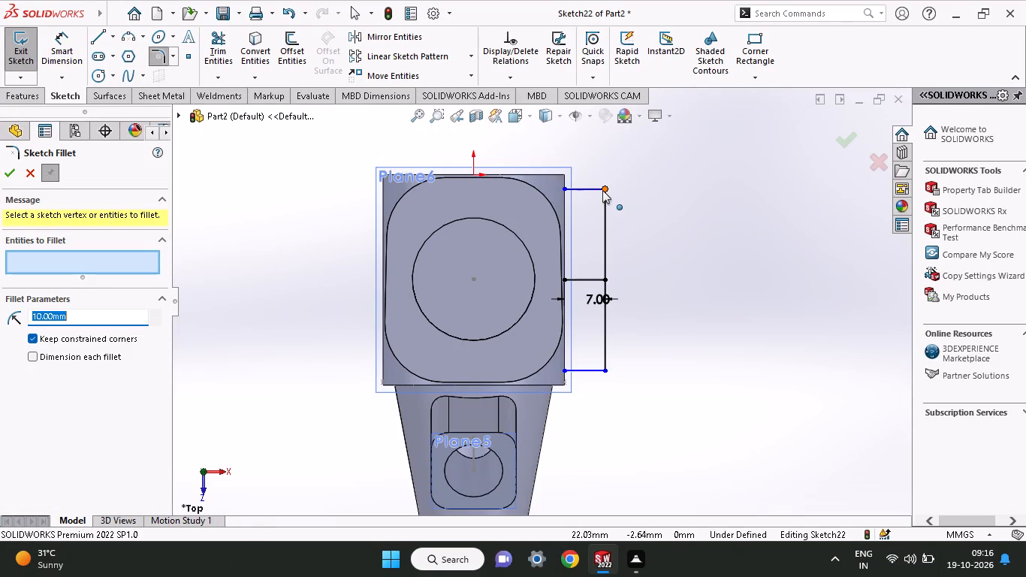
click(592, 186)
click(604, 210)
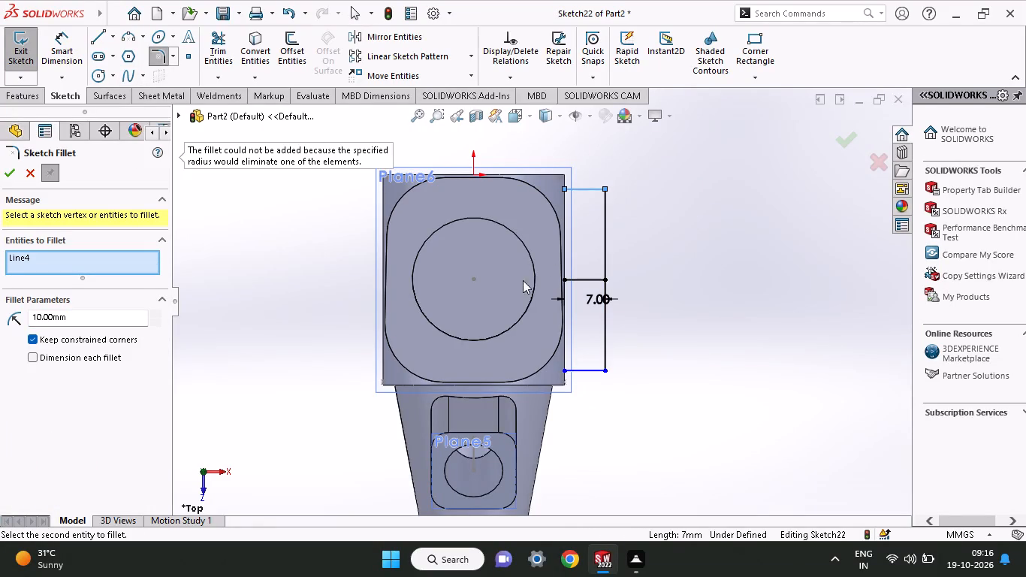
drag(86, 325, 28, 327)
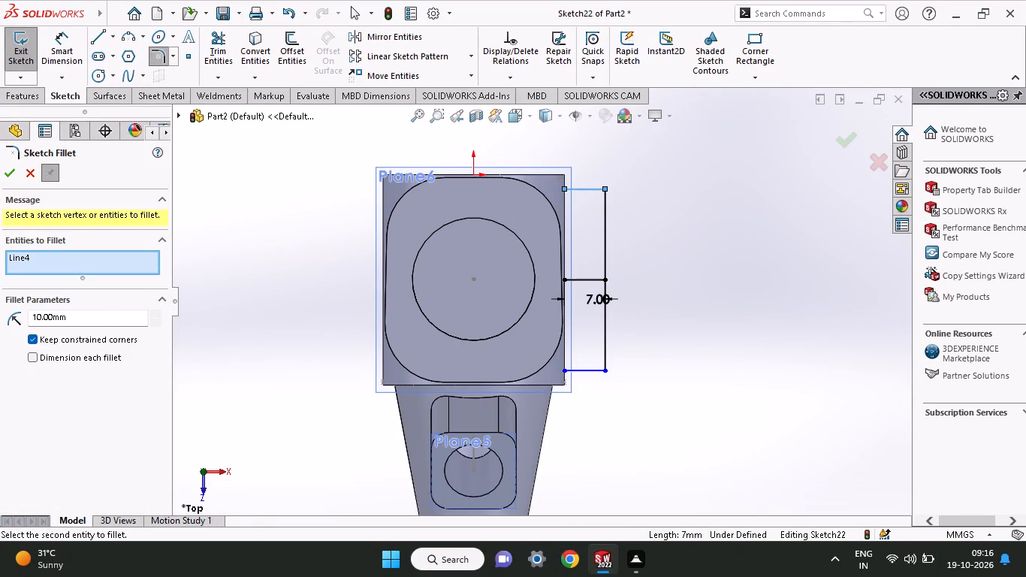
drag(74, 319, 0, 322)
text(.3)
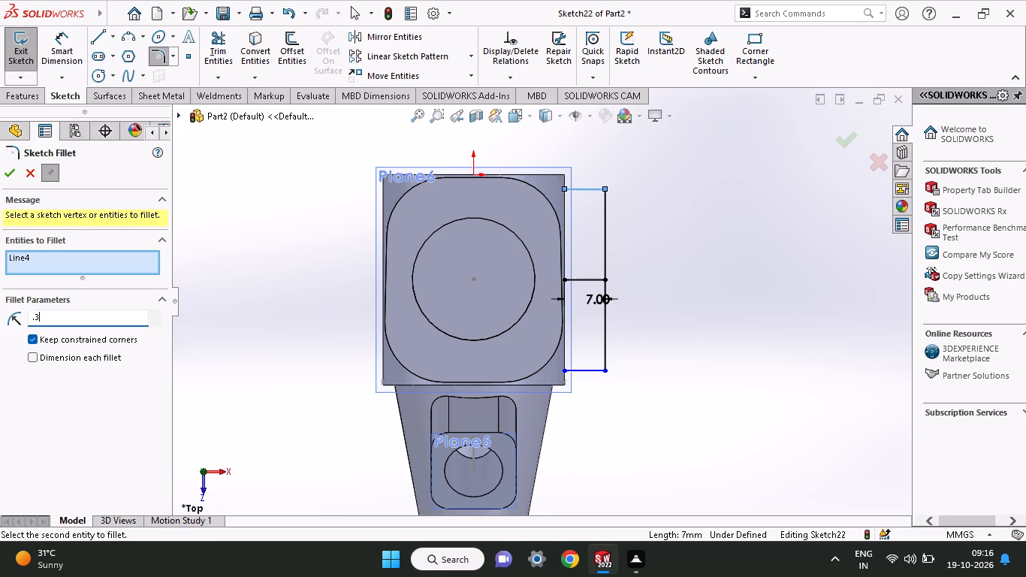
key(BackSpace)
key(BackSpace)
key(3)
key(Return)
click(608, 214)
click(605, 373)
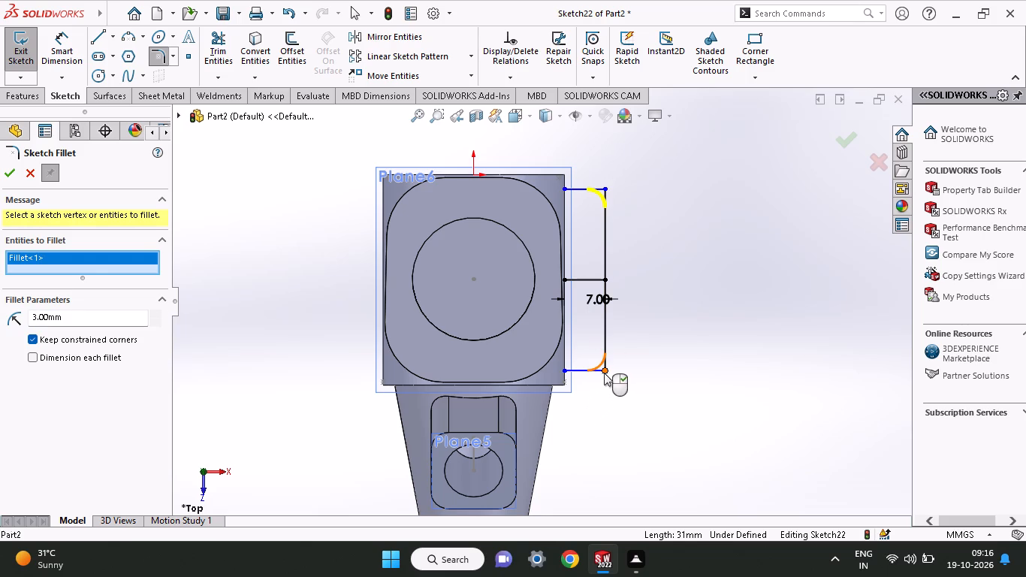
click(8, 173)
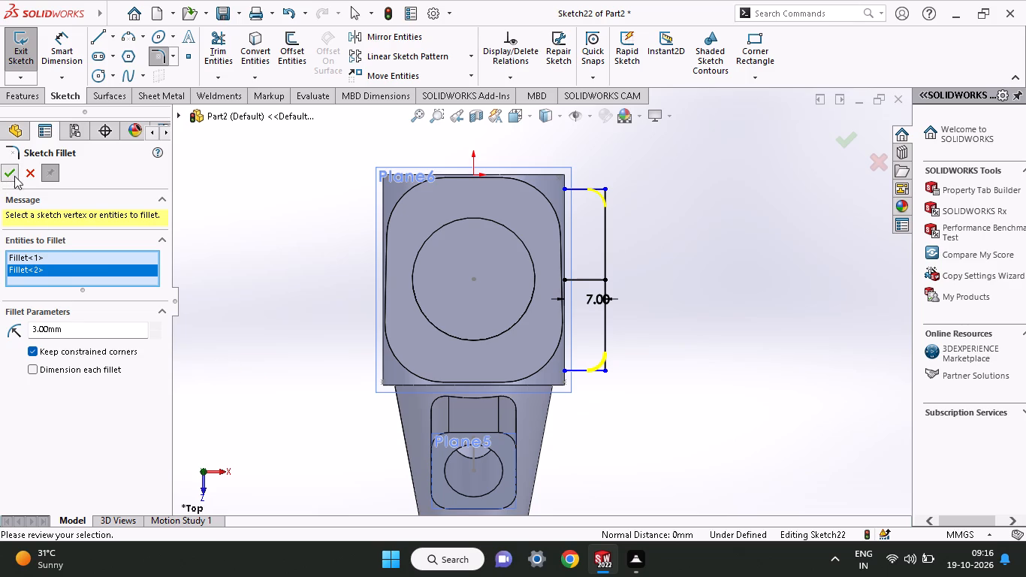
click(588, 276)
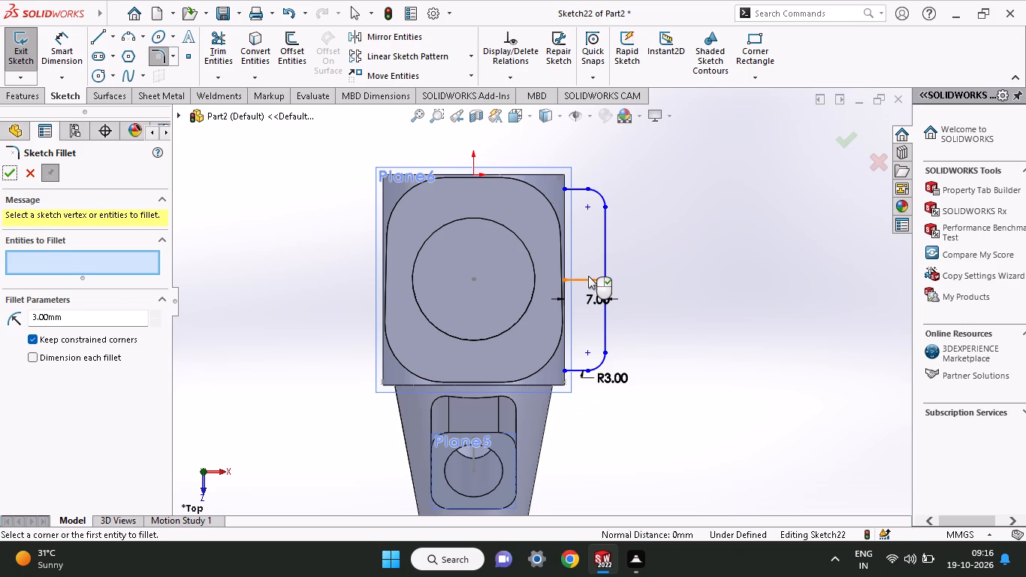
right_click(588, 276)
click(11, 181)
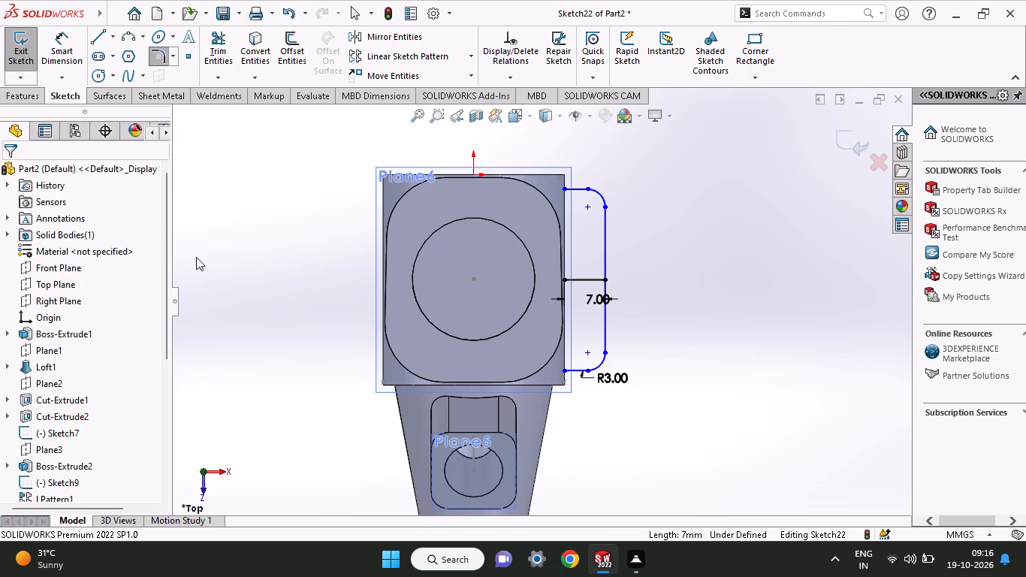
Delete the 7 mm horizontal centre line from the side profile sketch.
click(581, 283)
right_click(596, 302)
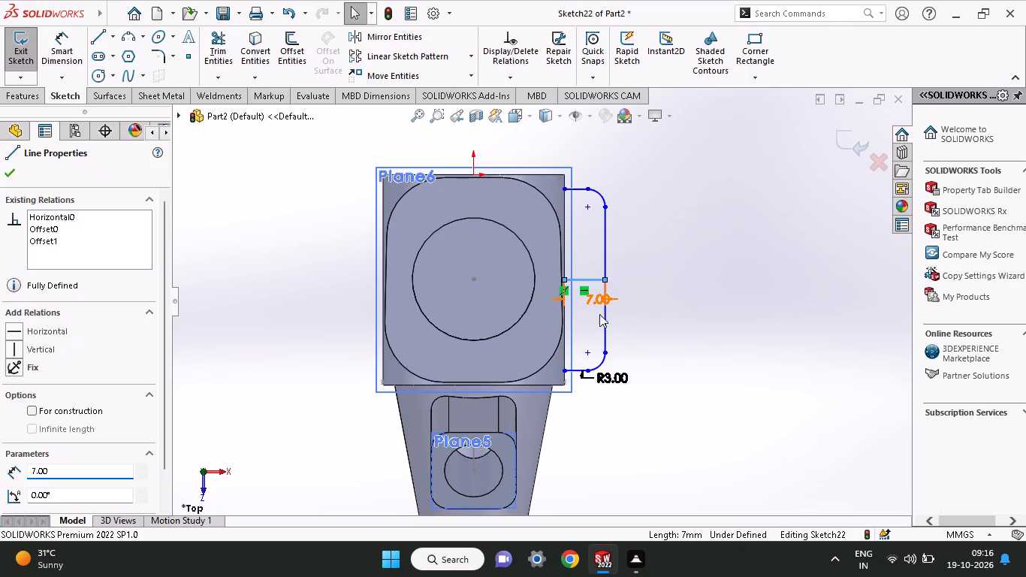
click(615, 367)
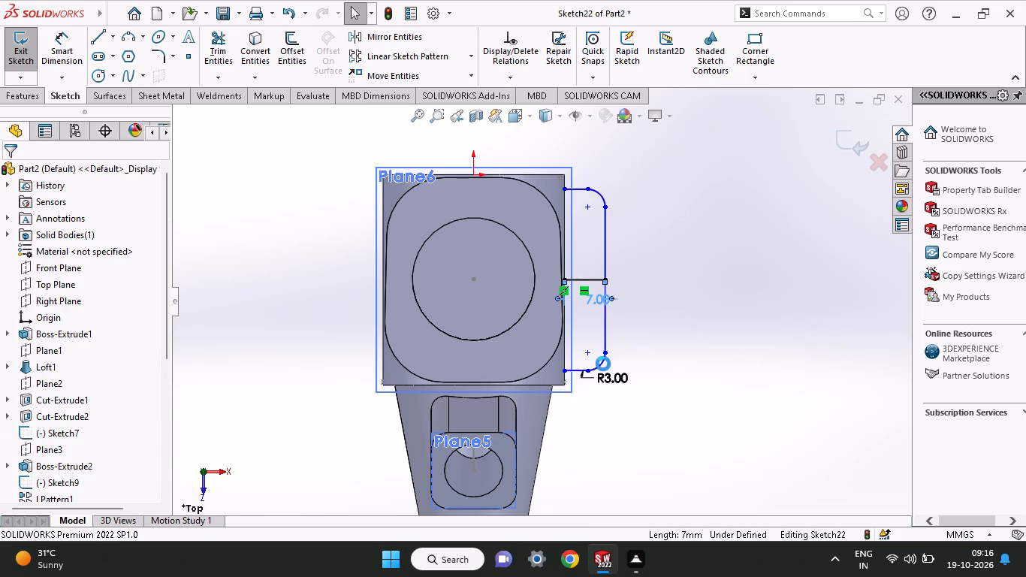
click(583, 281)
right_click(583, 281)
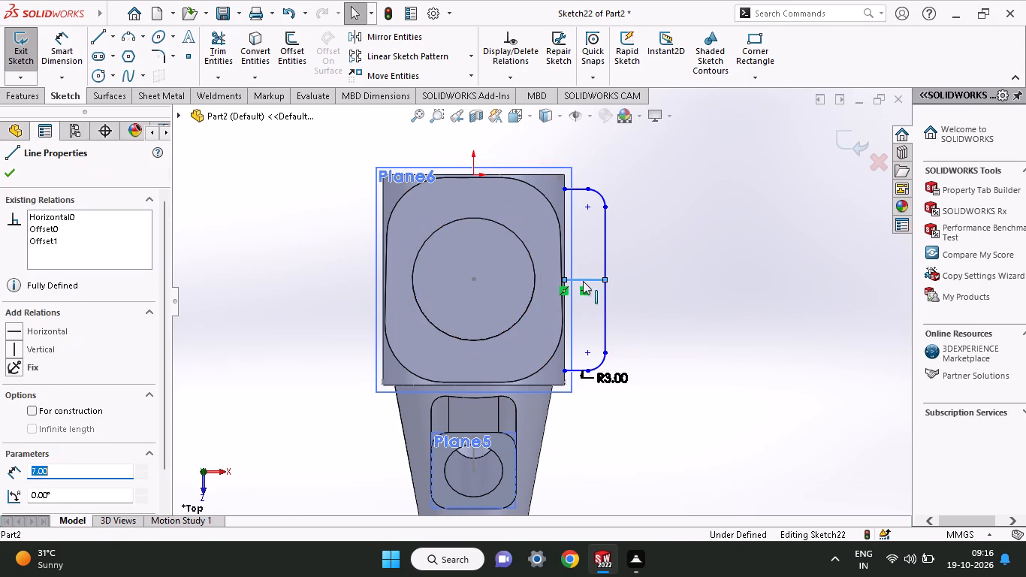
click(636, 488)
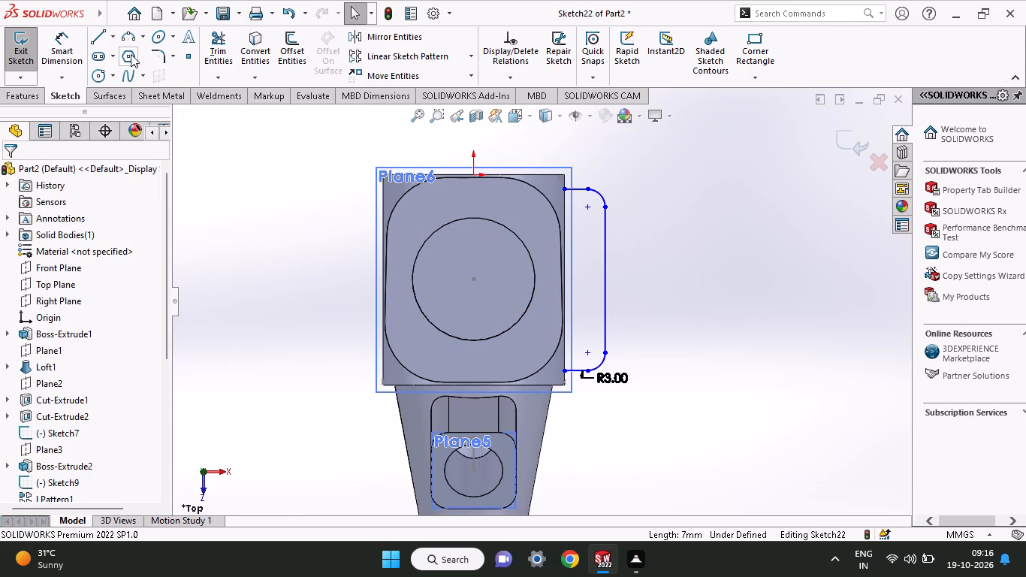
Draw a vertical line along the cylinder's edge joining the inner ends of the two offset lines, closing the profile.
click(93, 43)
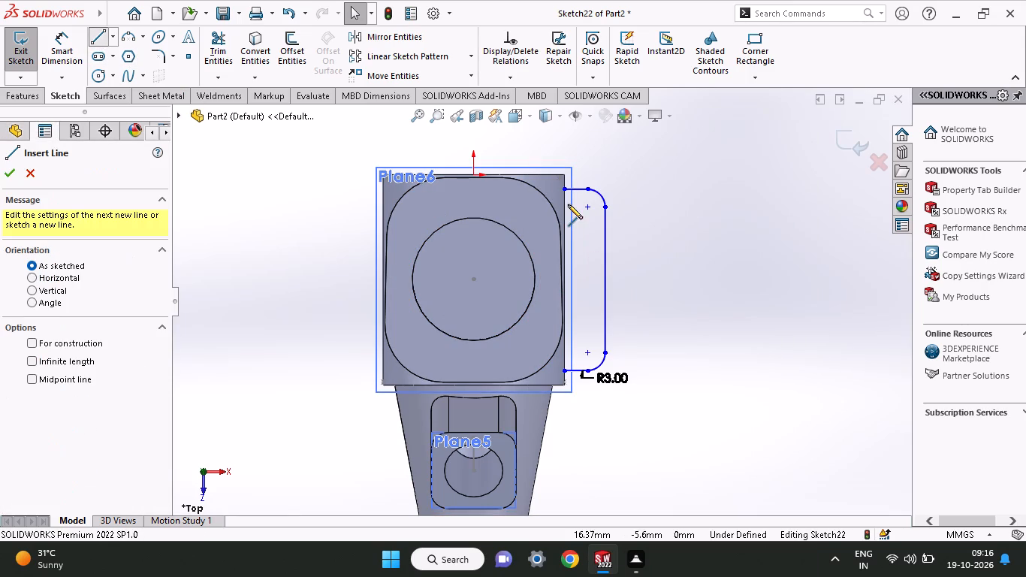
click(566, 187)
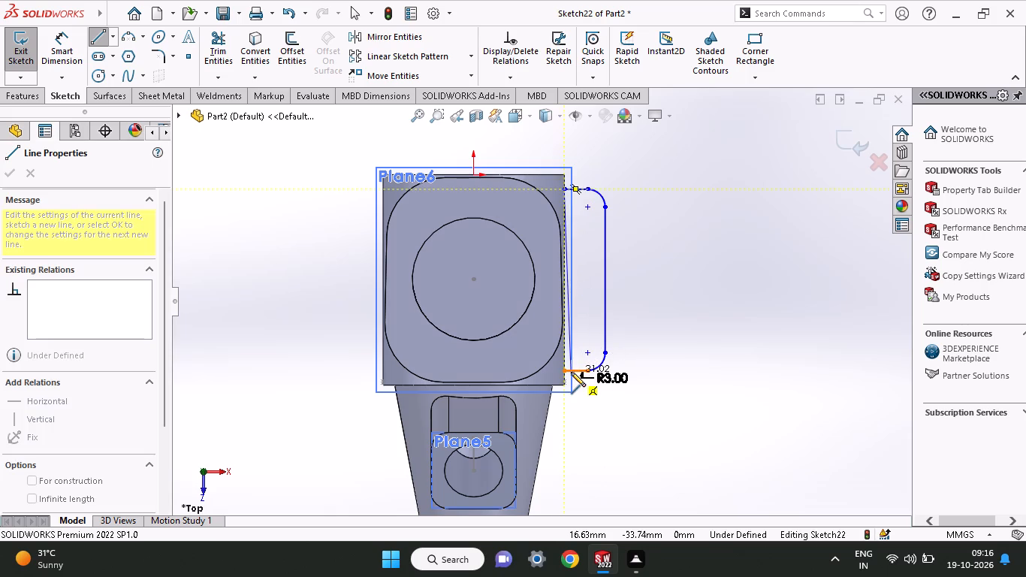
click(563, 371)
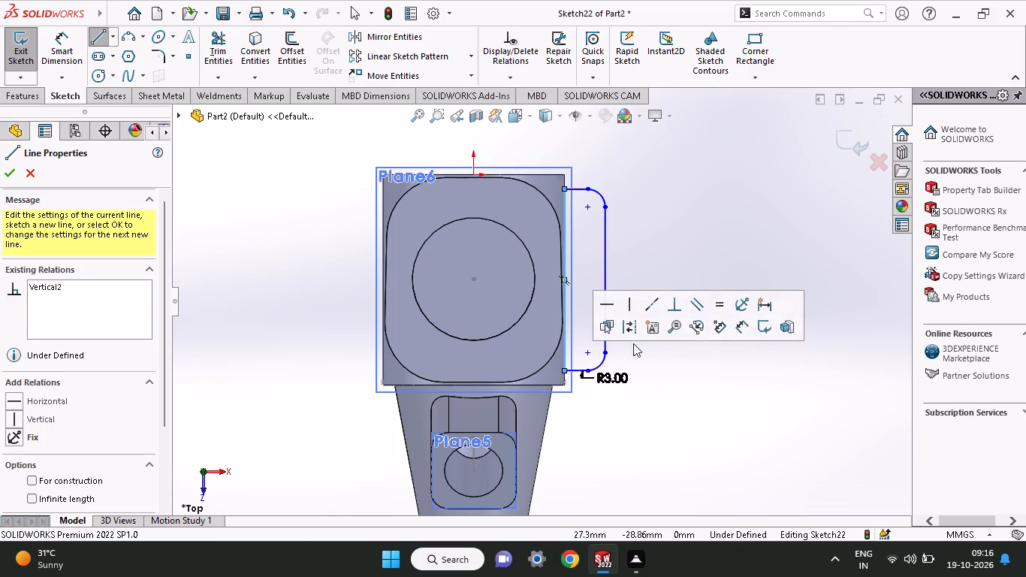
right_click(640, 351)
click(670, 361)
Extrude the closed filleted side profile as a boss with a Mid Plane depth of 1 mm, merging the result.
middle_drag(668, 421, 638, 378)
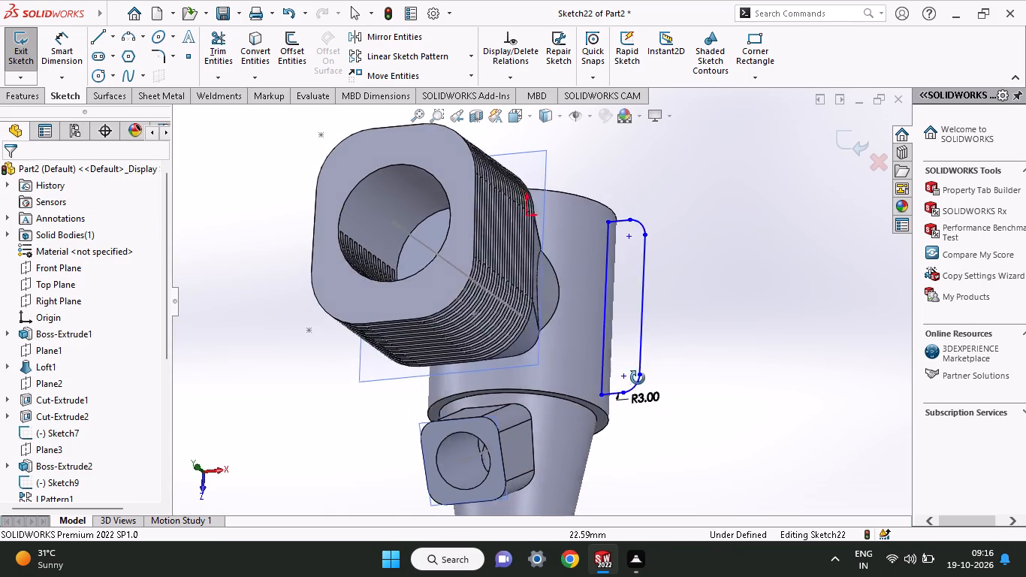
middle_drag(638, 378, 533, 449)
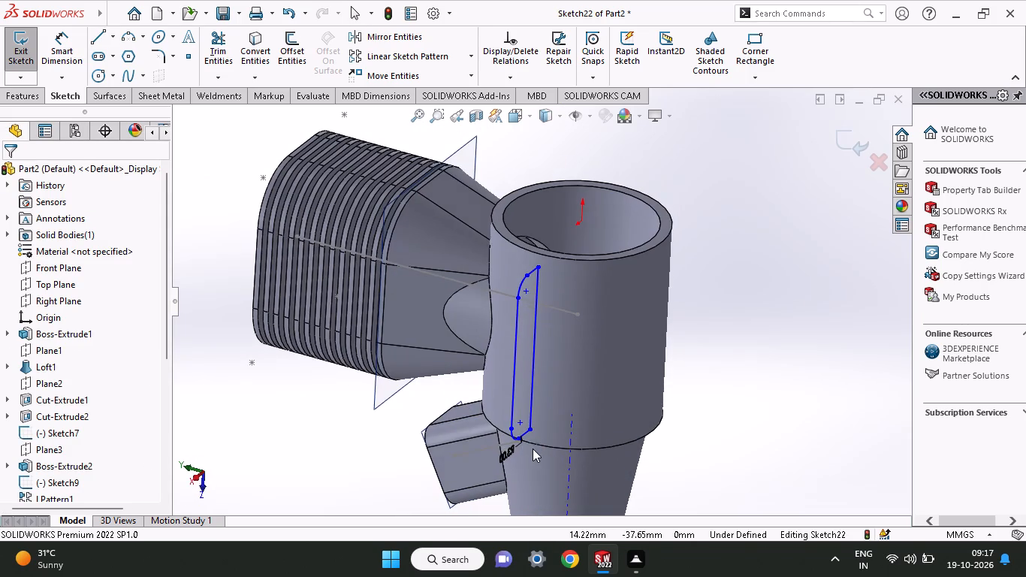
click(39, 96)
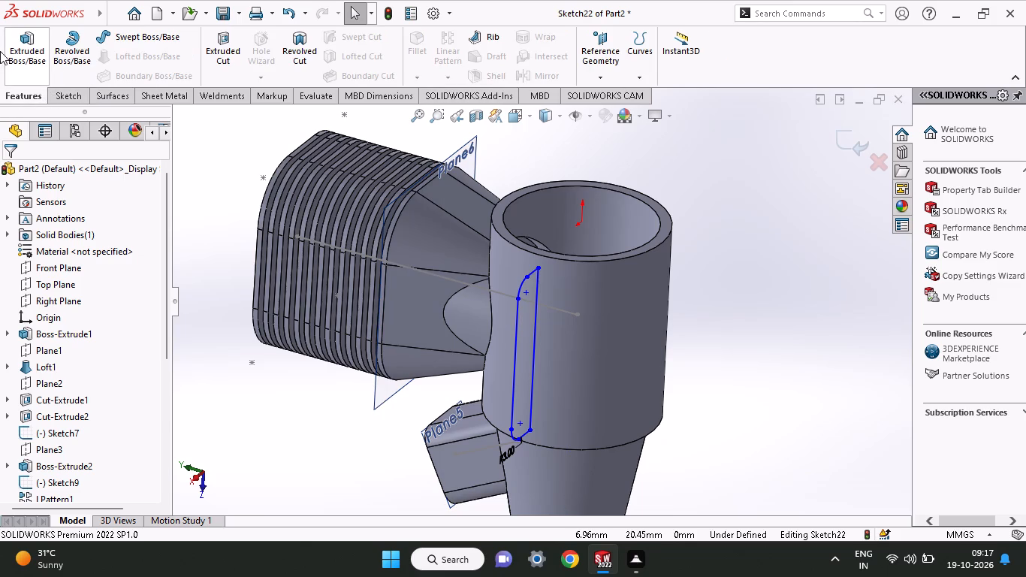
click(20, 51)
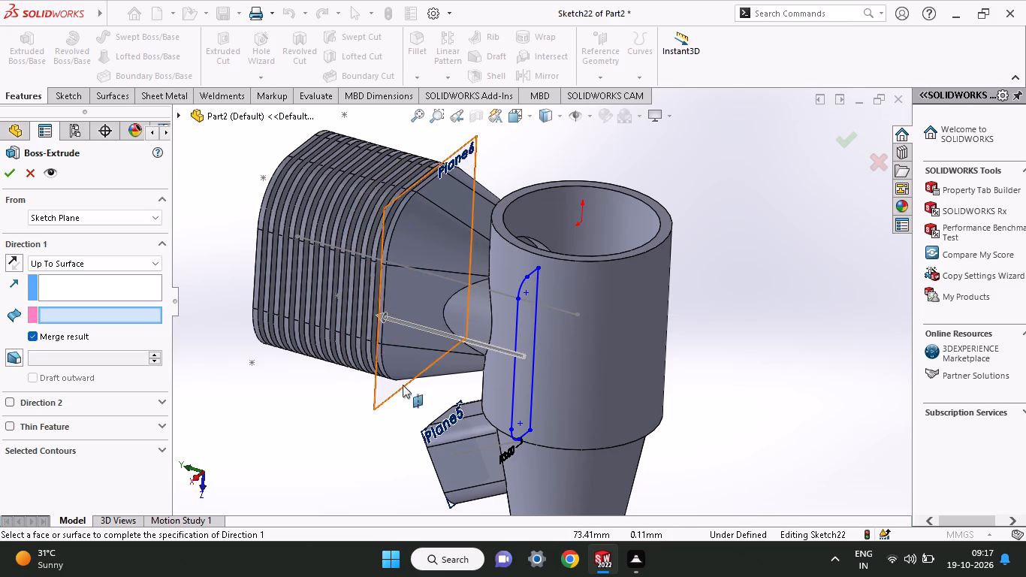
click(525, 395)
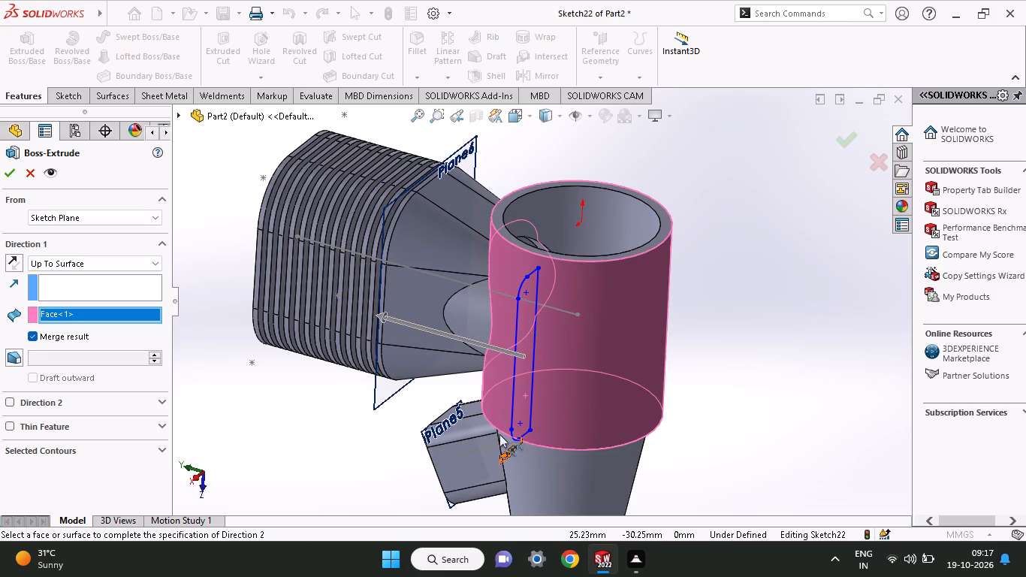
click(54, 266)
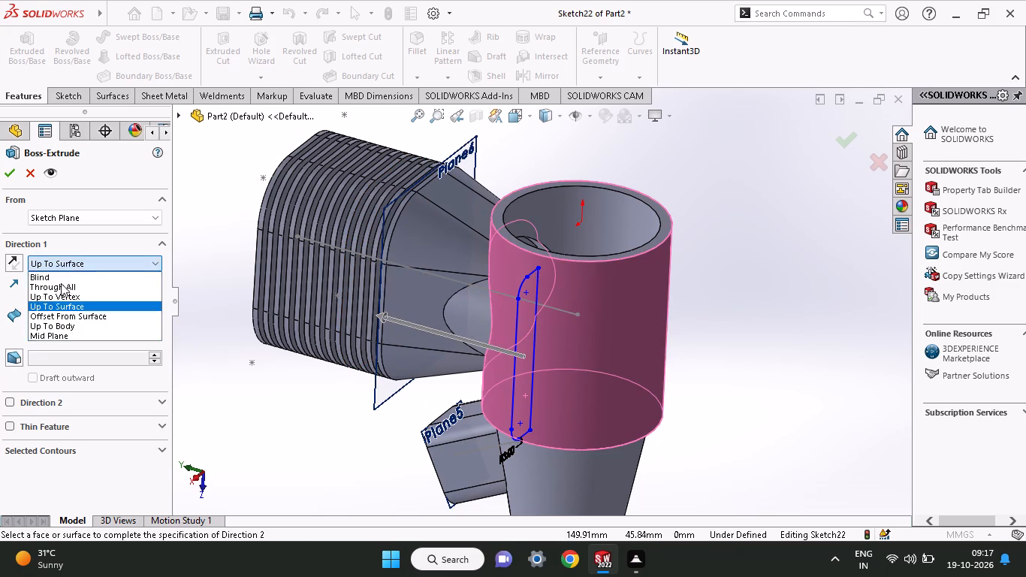
click(61, 281)
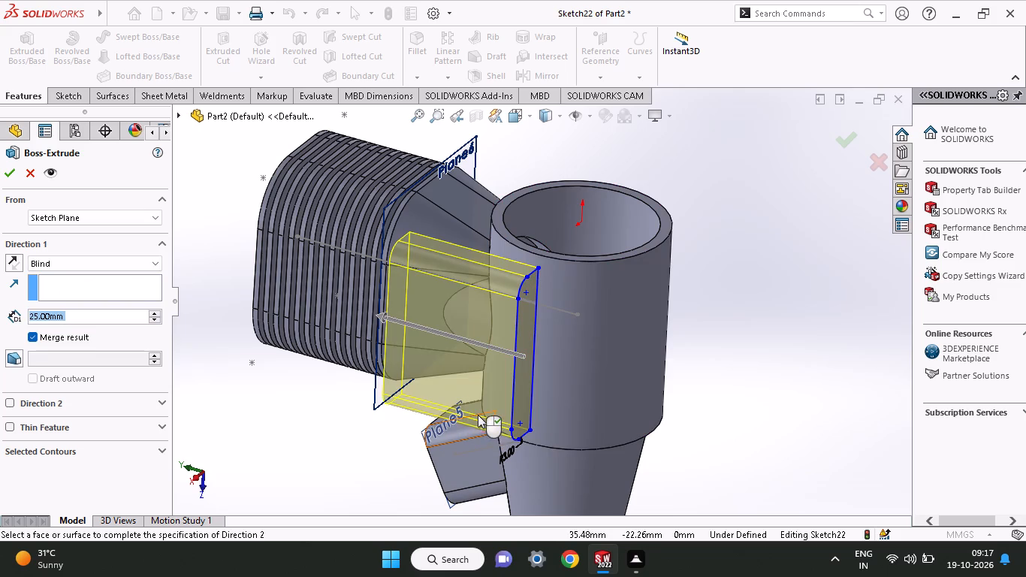
click(5, 404)
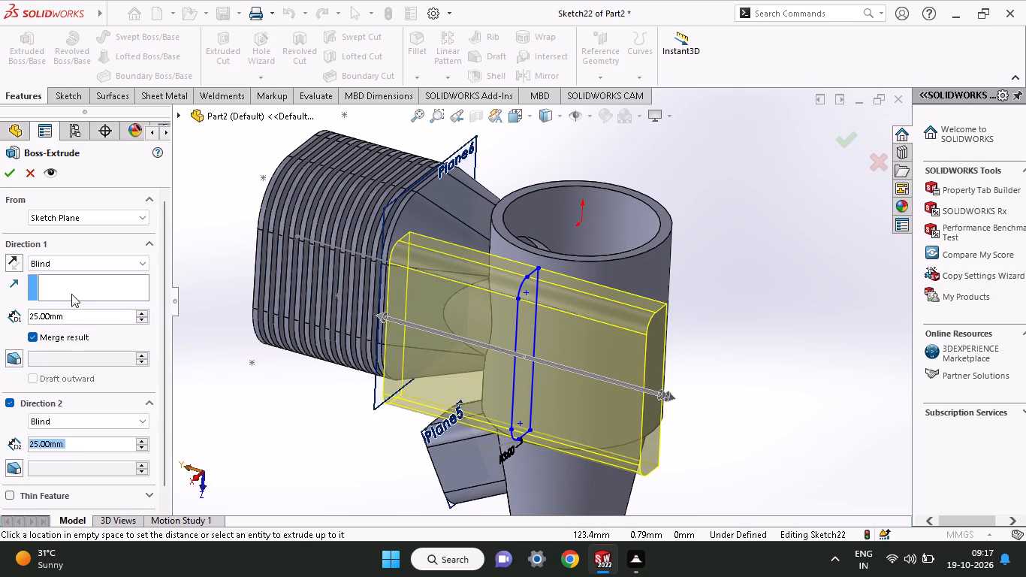
click(9, 263)
click(53, 264)
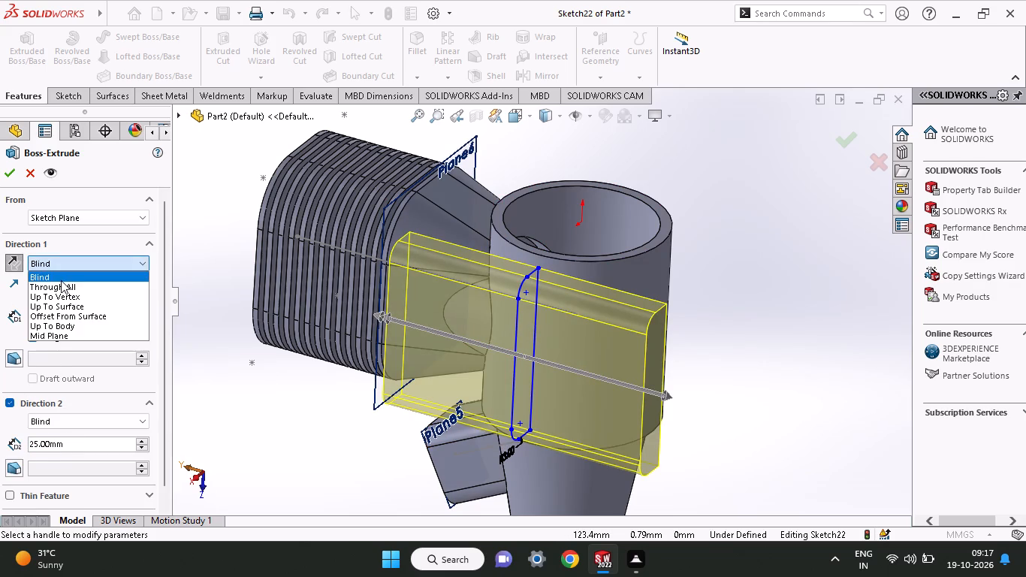
click(66, 331)
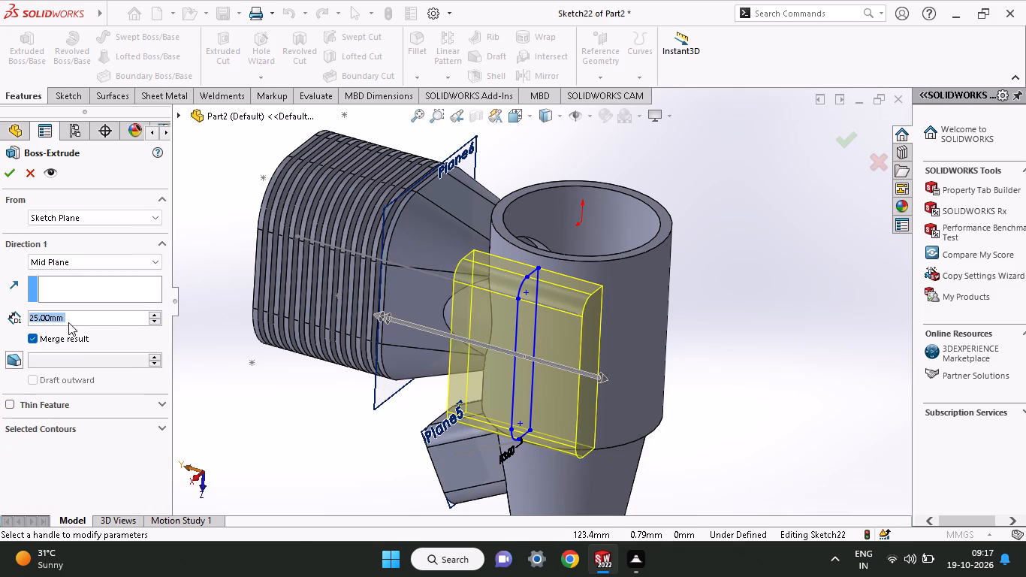
key(1)
key(Return)
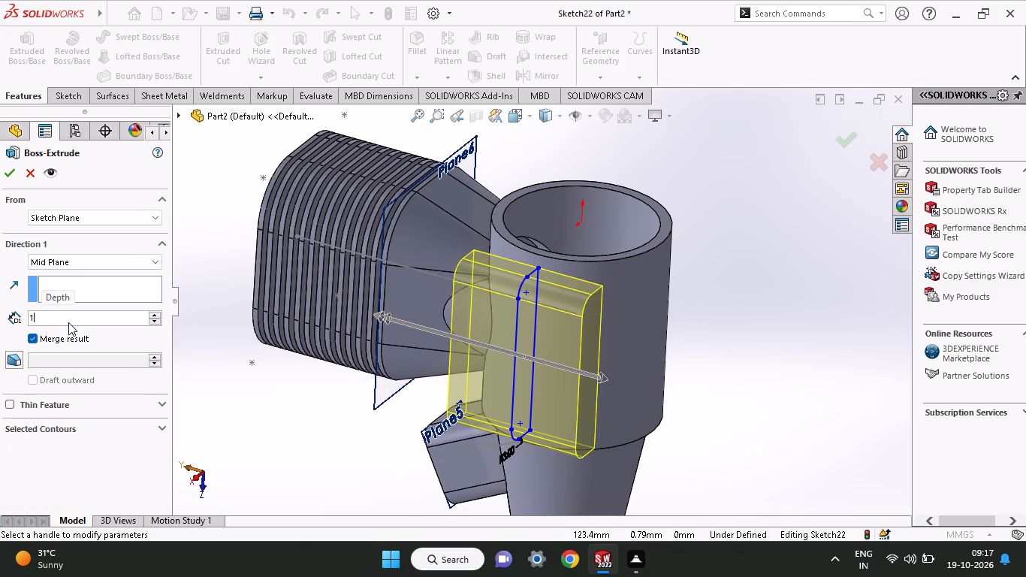
middle_drag(325, 437, 368, 418)
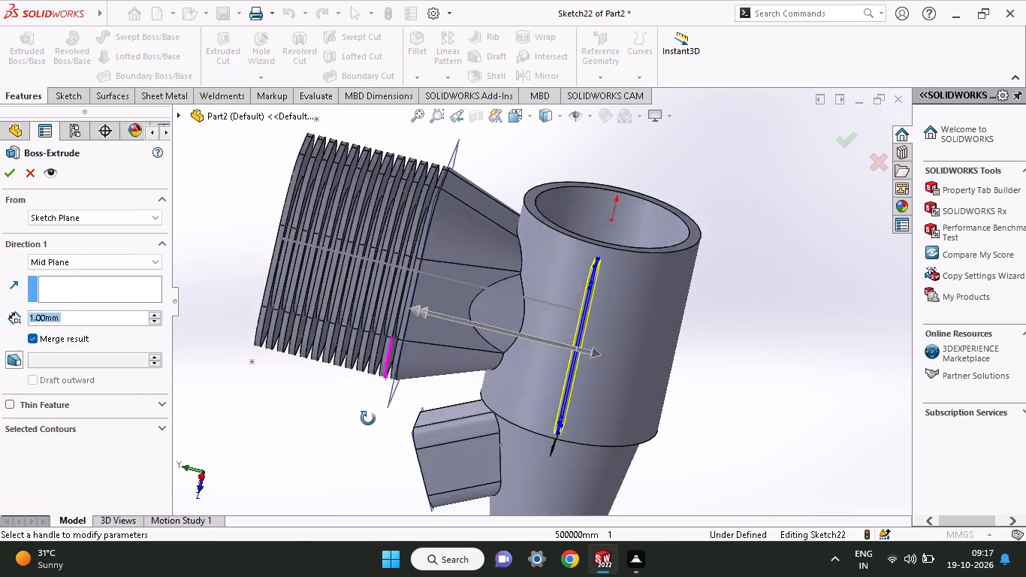
middle_drag(368, 418, 372, 415)
click(4, 177)
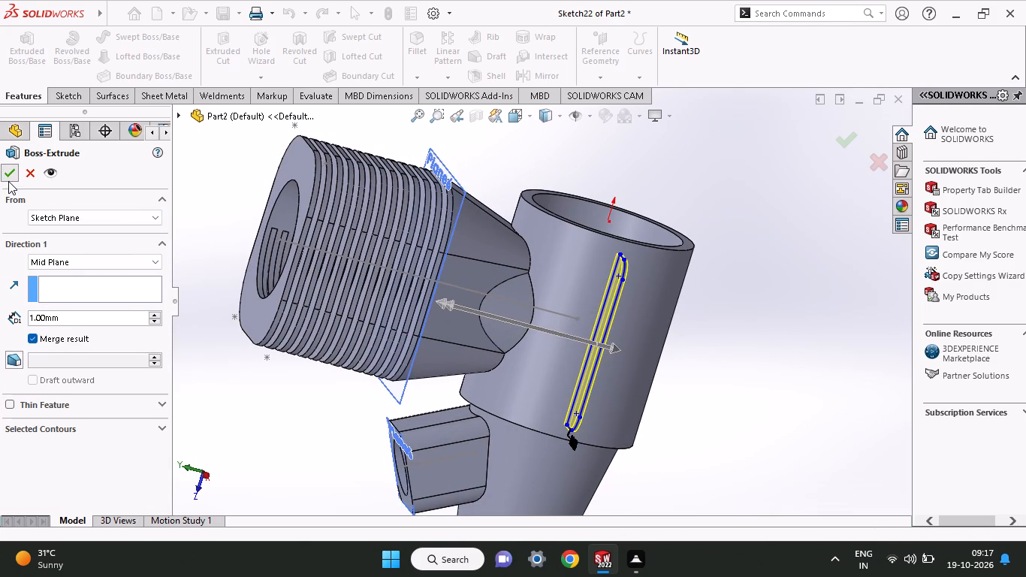
Delete the Extrude-Thin1 feature, the round tube between the tapered square boss and the cylinder.
middle_drag(670, 210, 672, 317)
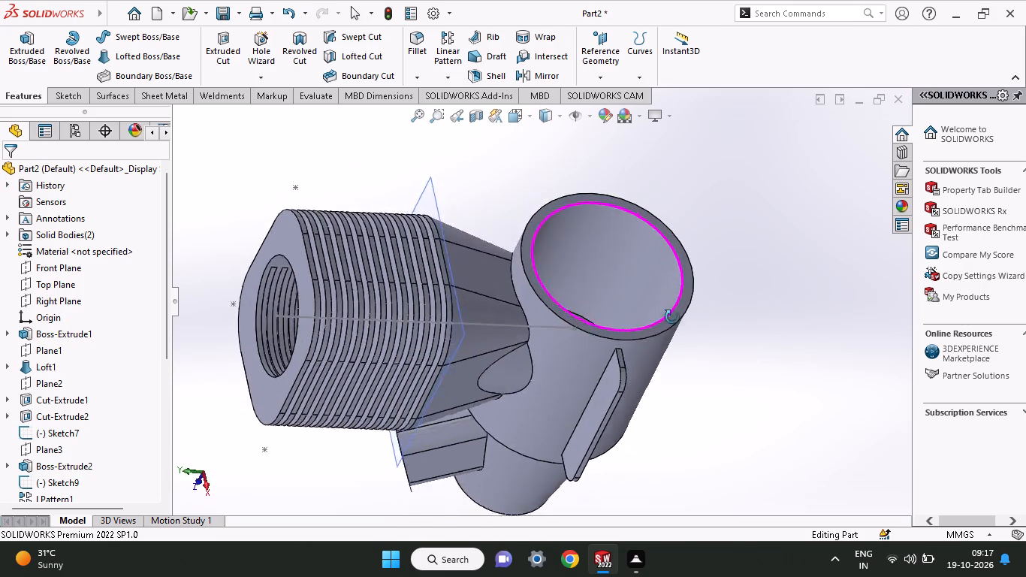
middle_drag(672, 317, 706, 310)
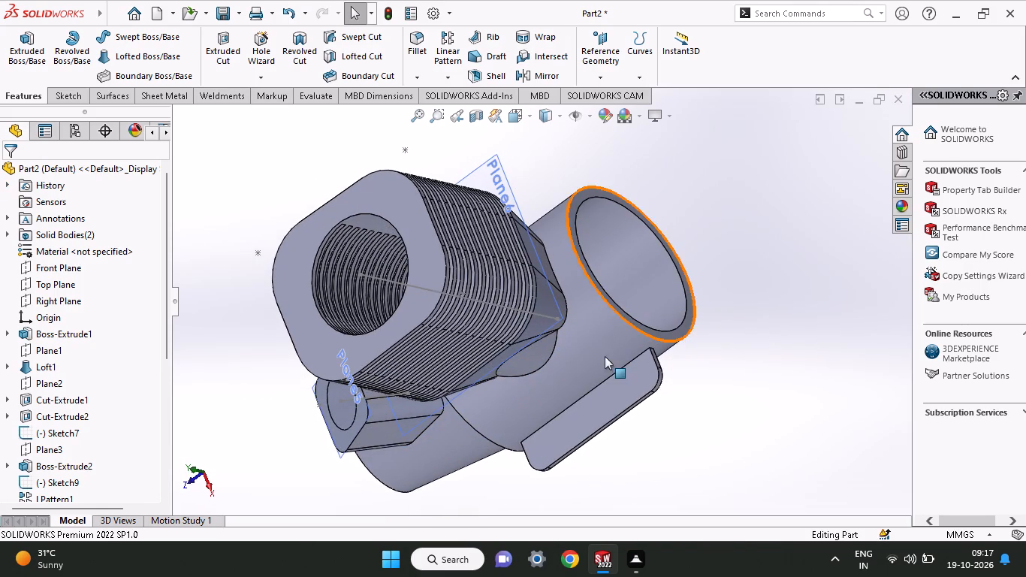
click(522, 368)
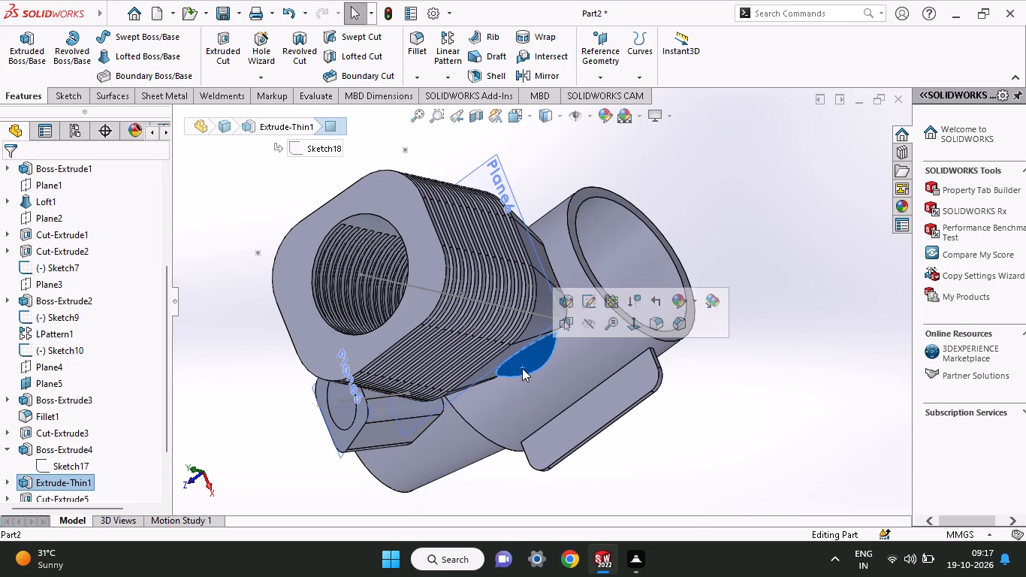
right_click(522, 368)
click(550, 437)
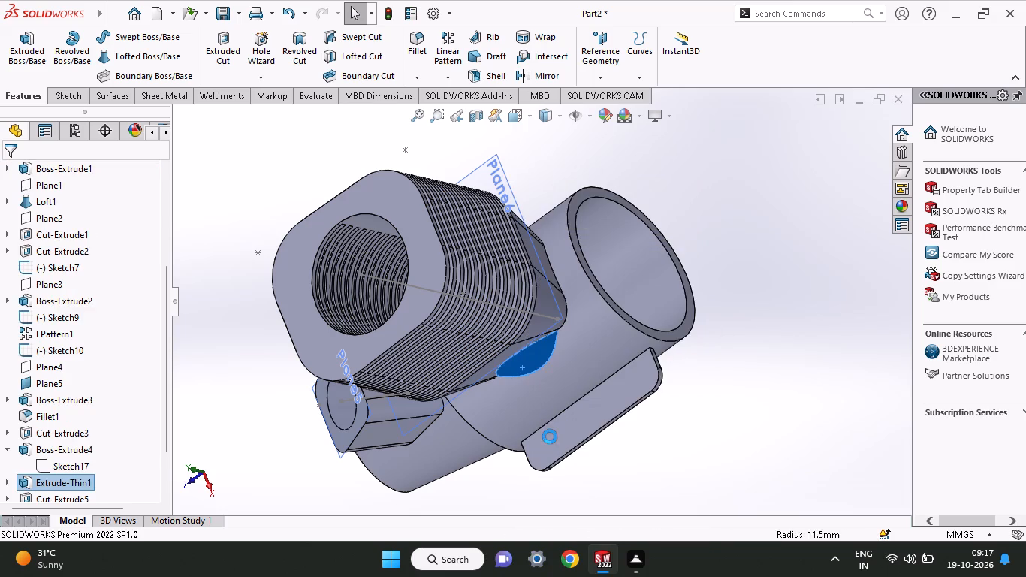
Inspect the model from several sides around the cylinder, the tapered square boss and the side fin.
middle_drag(550, 437, 501, 286)
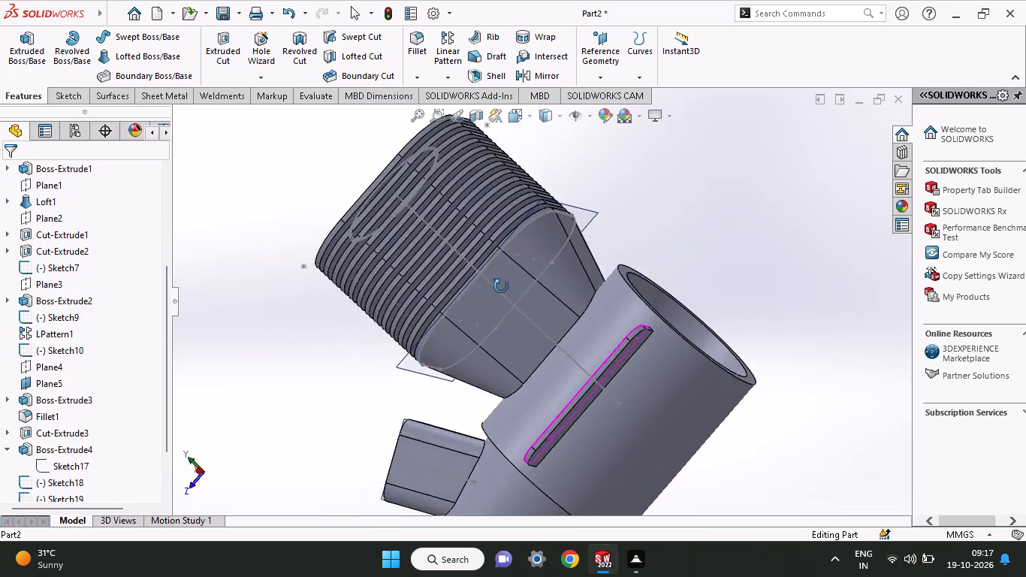
middle_drag(501, 286, 437, 510)
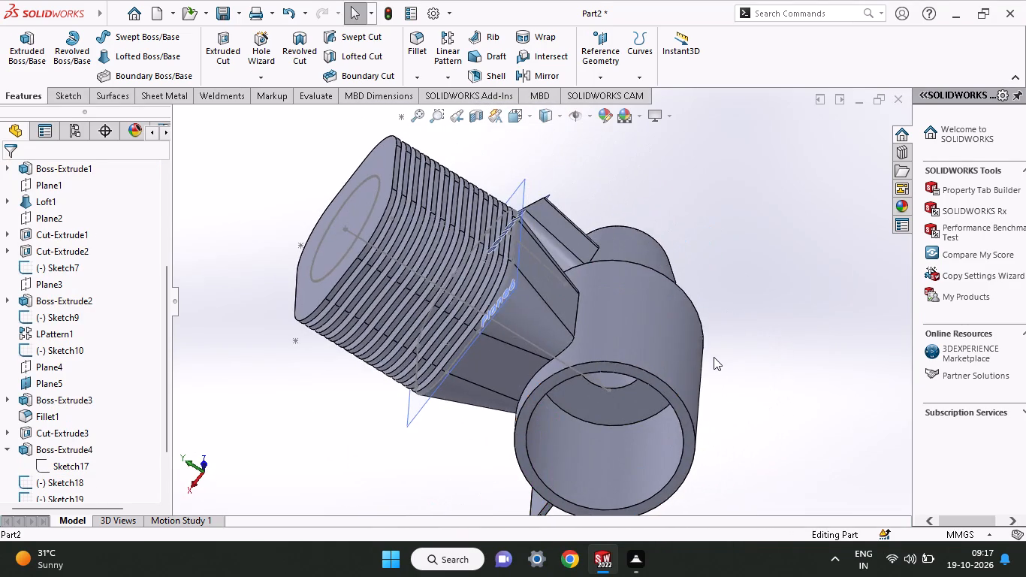
middle_drag(715, 354, 738, 423)
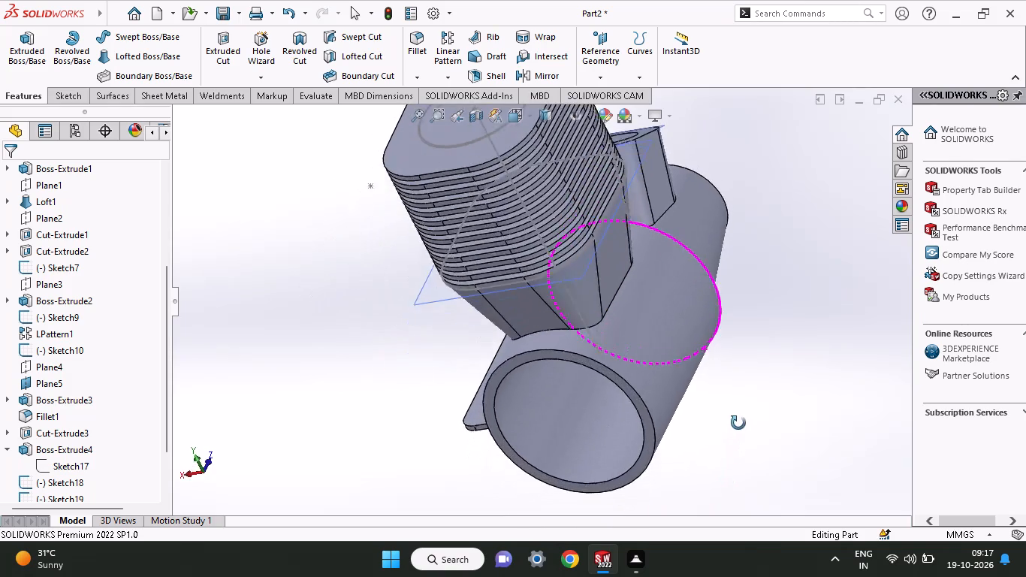
middle_drag(738, 423, 768, 572)
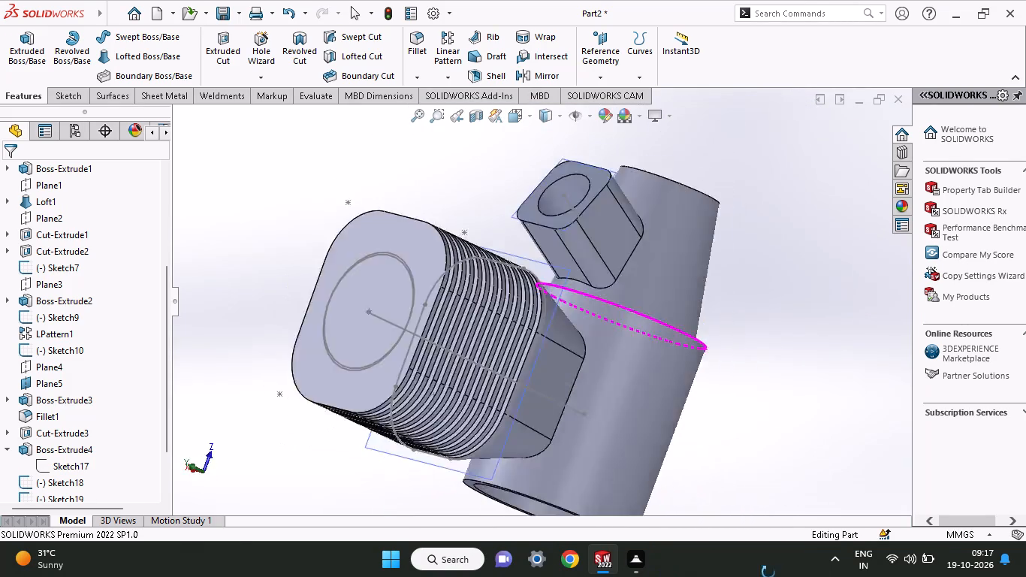
middle_drag(768, 572, 671, 535)
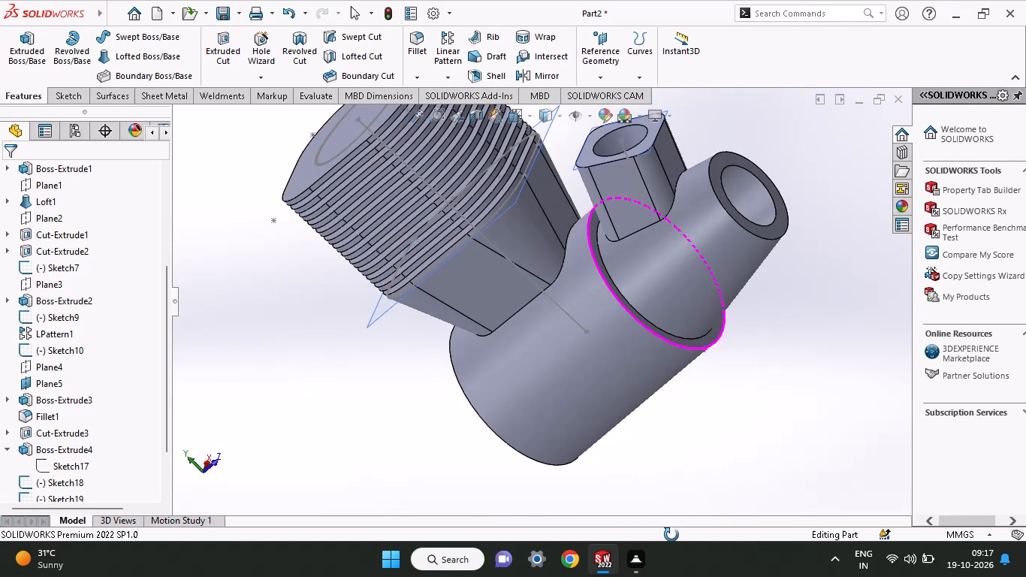
middle_drag(671, 535, 780, 460)
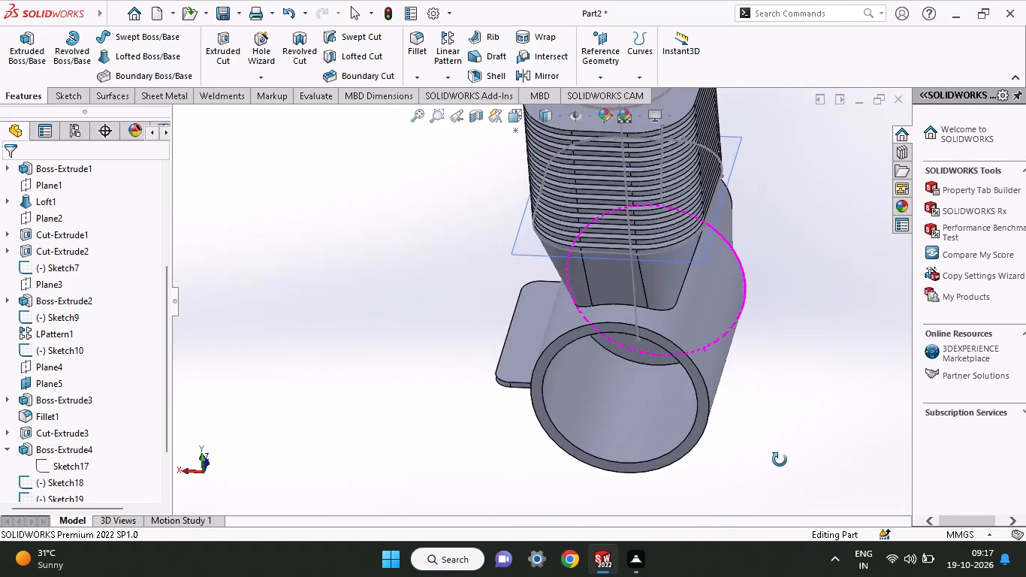
middle_drag(780, 460, 686, 531)
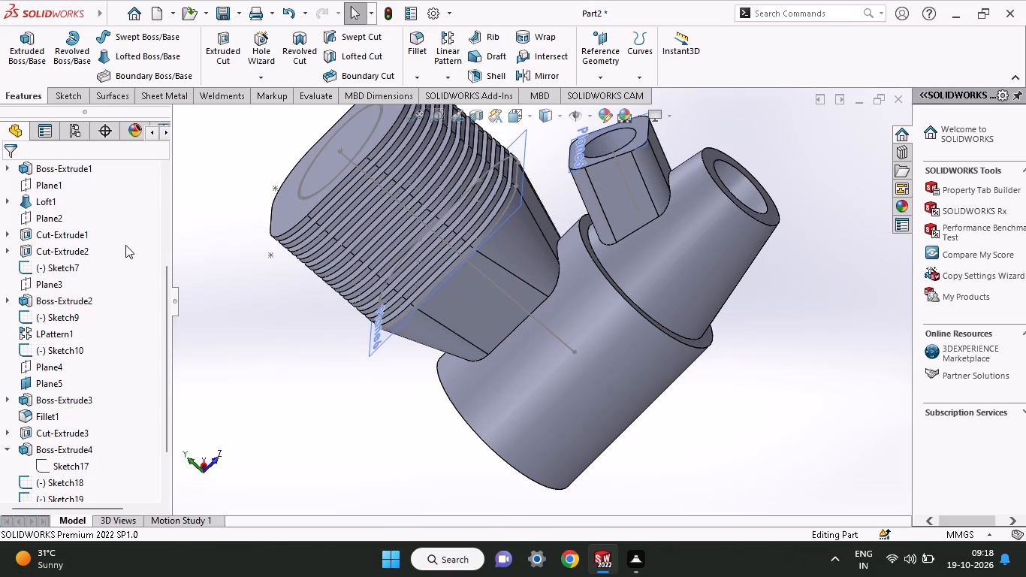
Start a Top Plane sketch and draw a horizontal line about 9.3 mm long outward from the cylinder's edge opposite the existing fin.
drag(170, 318, 180, 188)
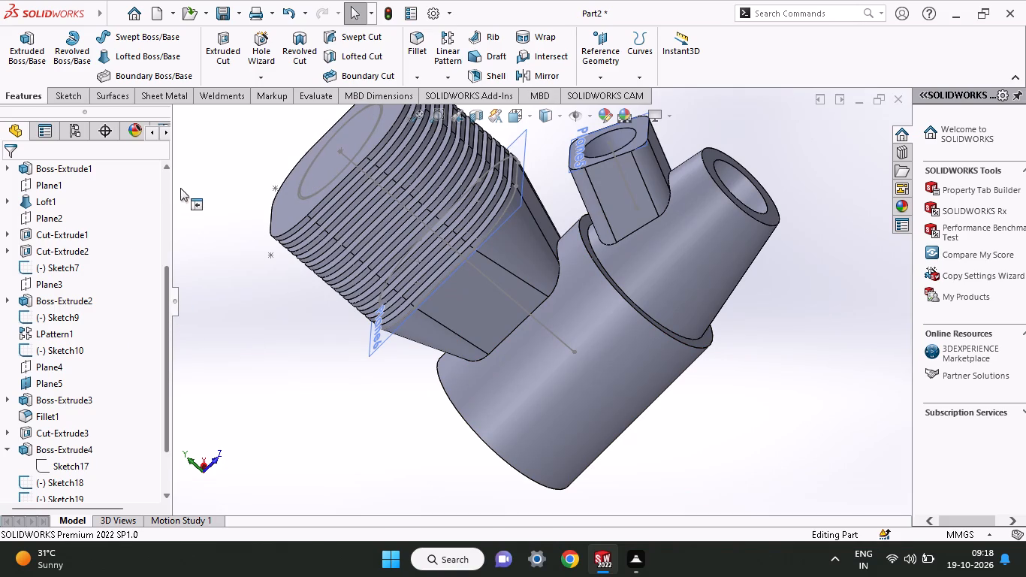
drag(180, 188, 178, 194)
drag(165, 360, 176, 170)
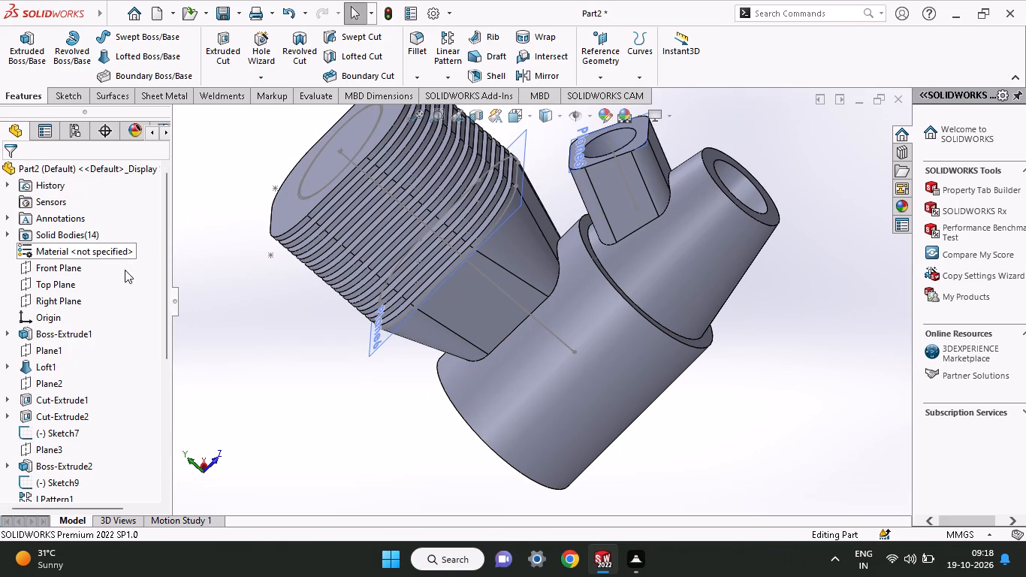
click(62, 282)
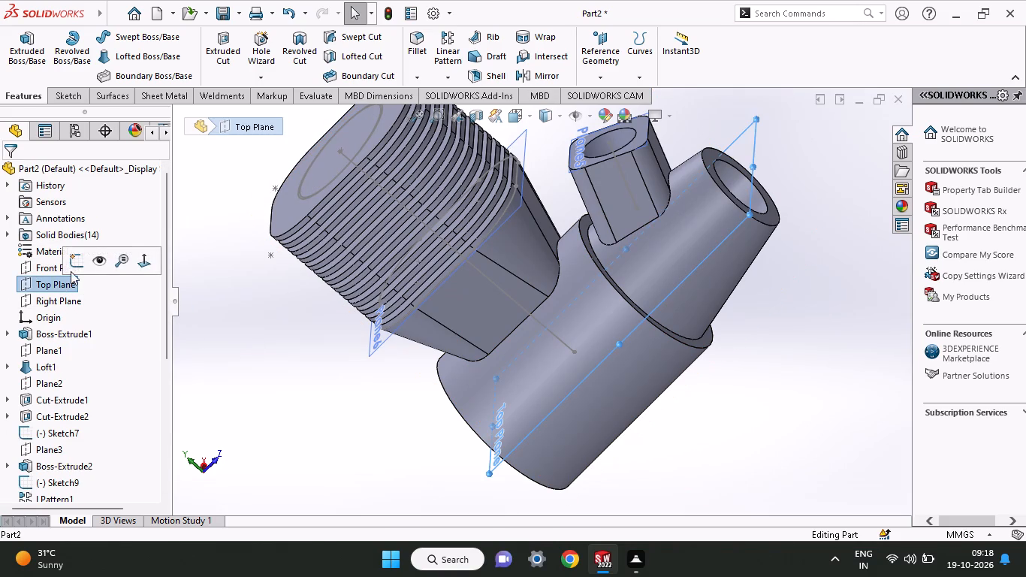
click(74, 262)
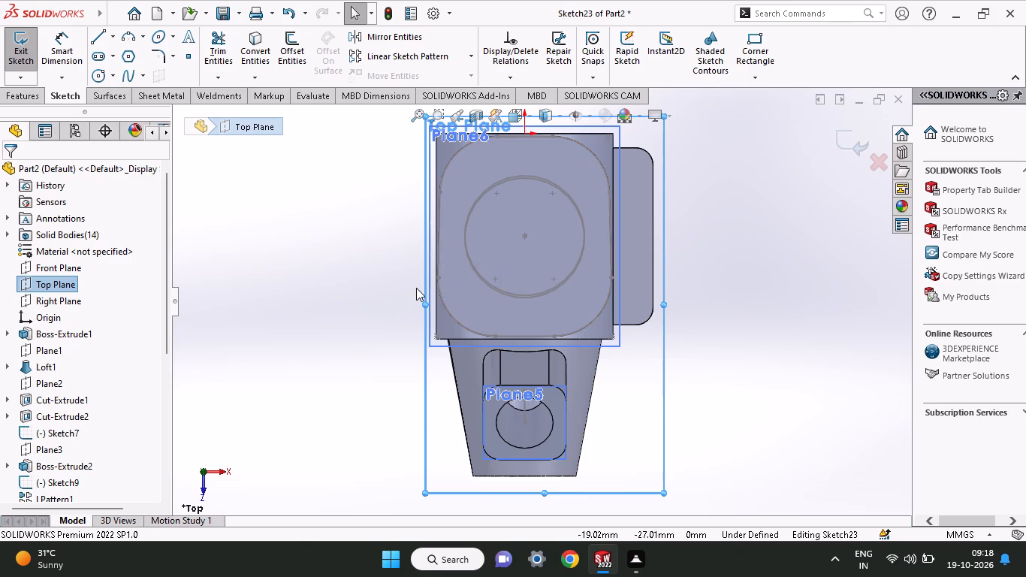
ctrl+scroll(458, 246, down, 2)
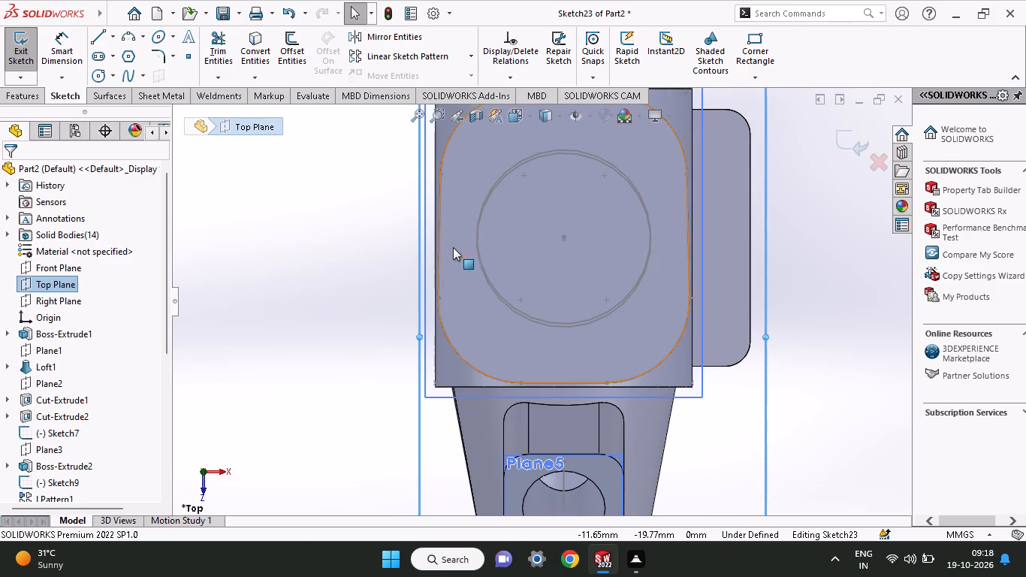
click(94, 41)
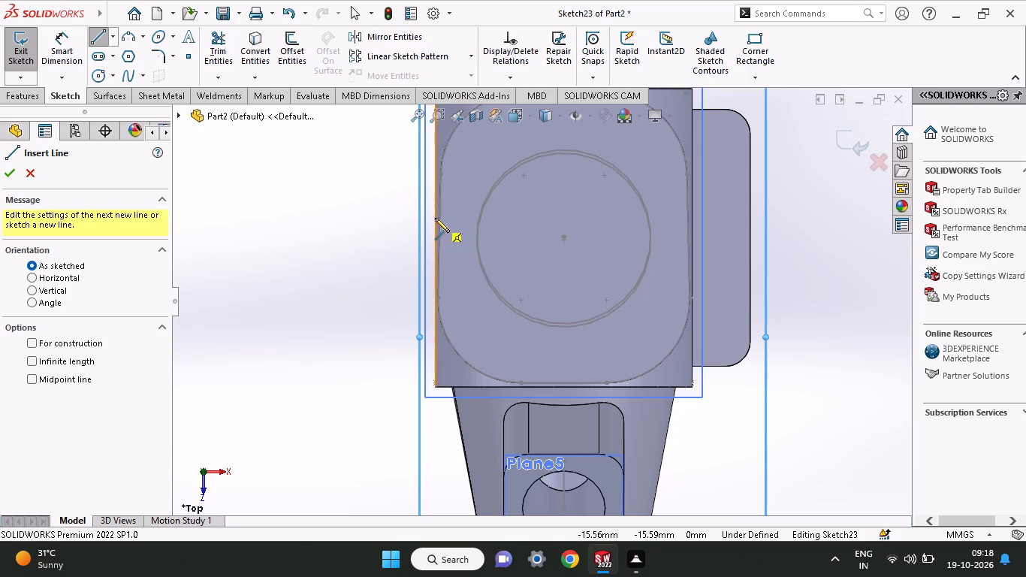
click(435, 239)
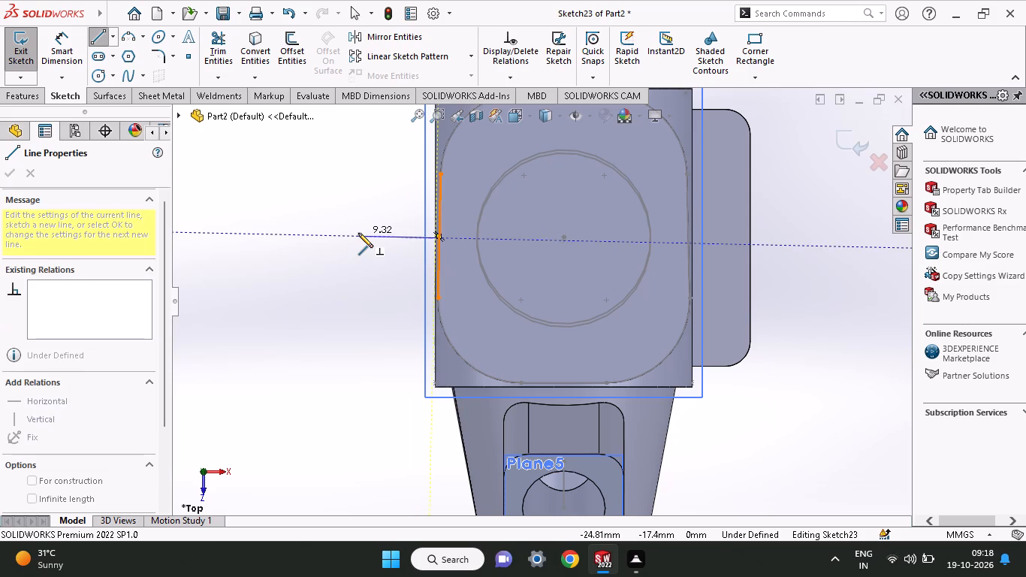
click(358, 233)
right_click(361, 211)
click(368, 218)
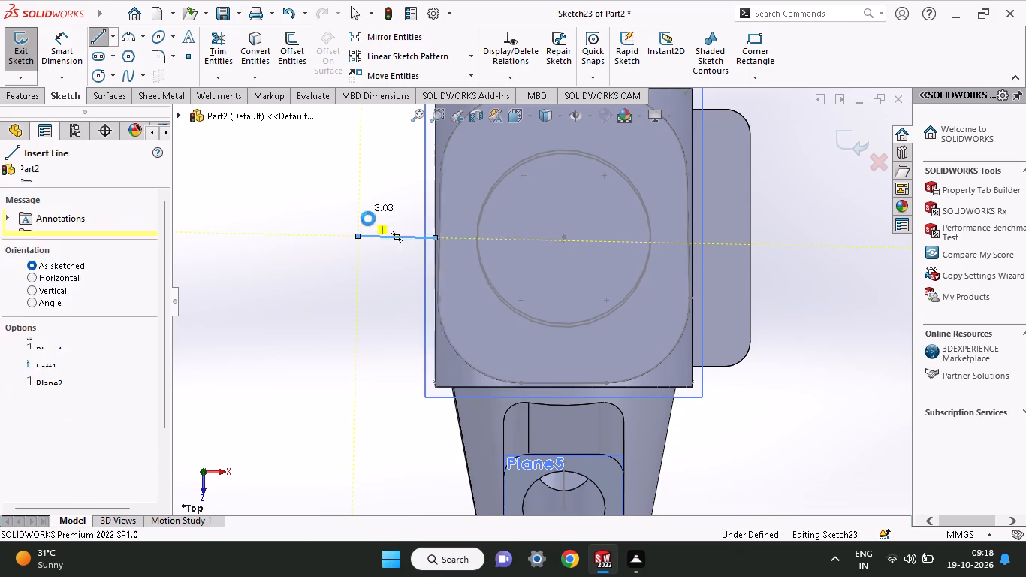
click(369, 233)
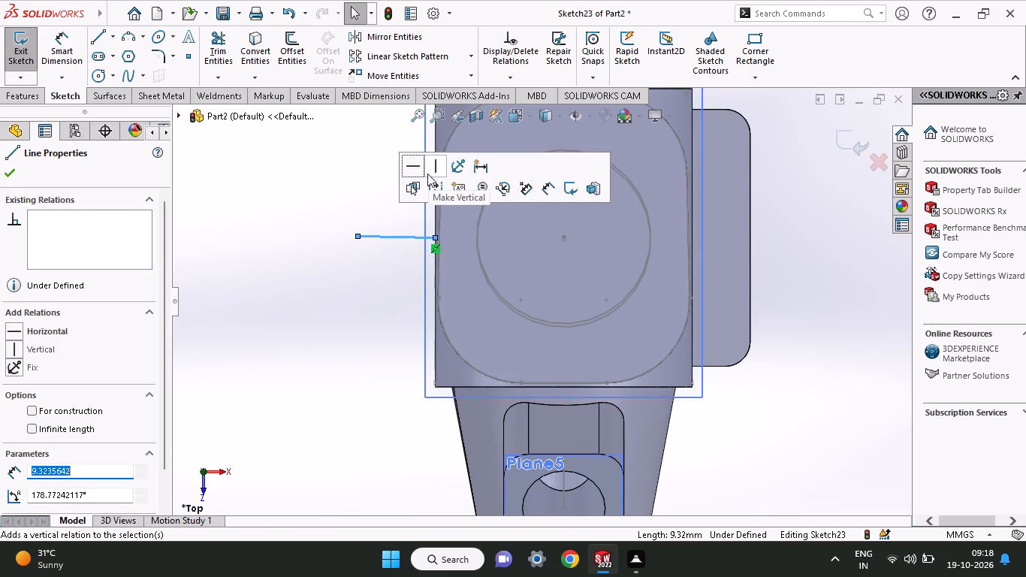
click(408, 165)
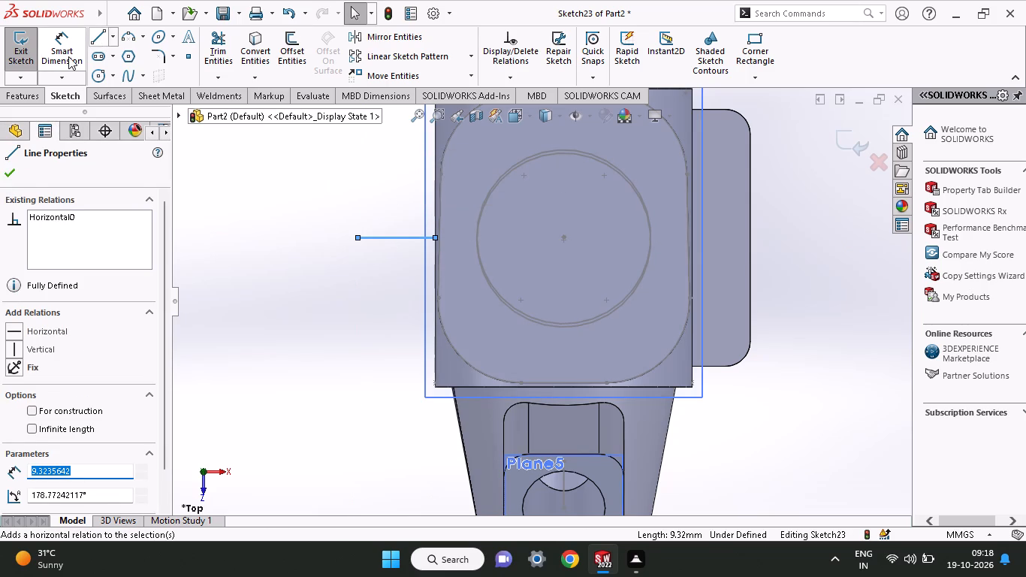
Dimension the horizontal line's length and set it to 7 mm.
click(68, 56)
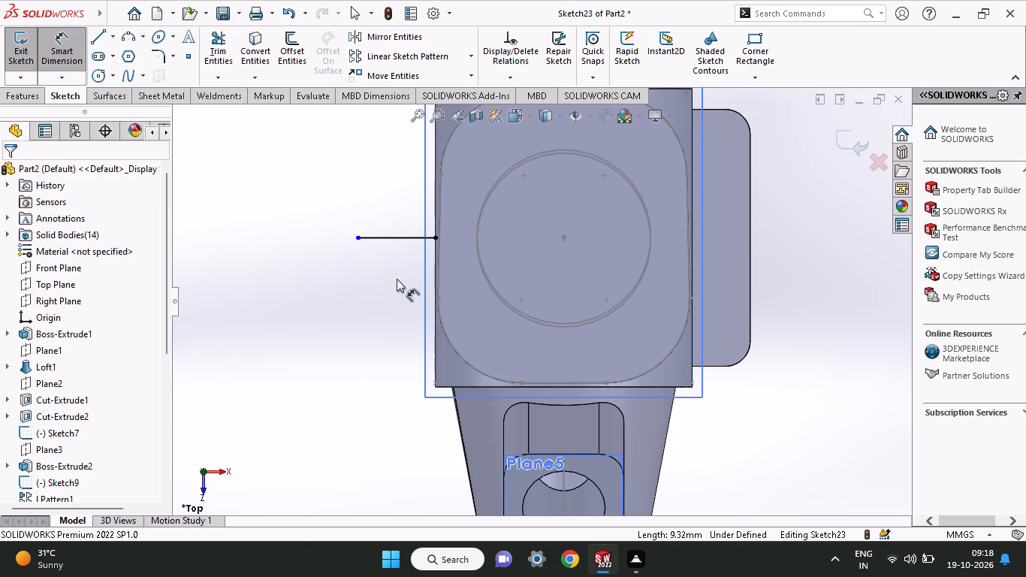
click(382, 237)
click(372, 186)
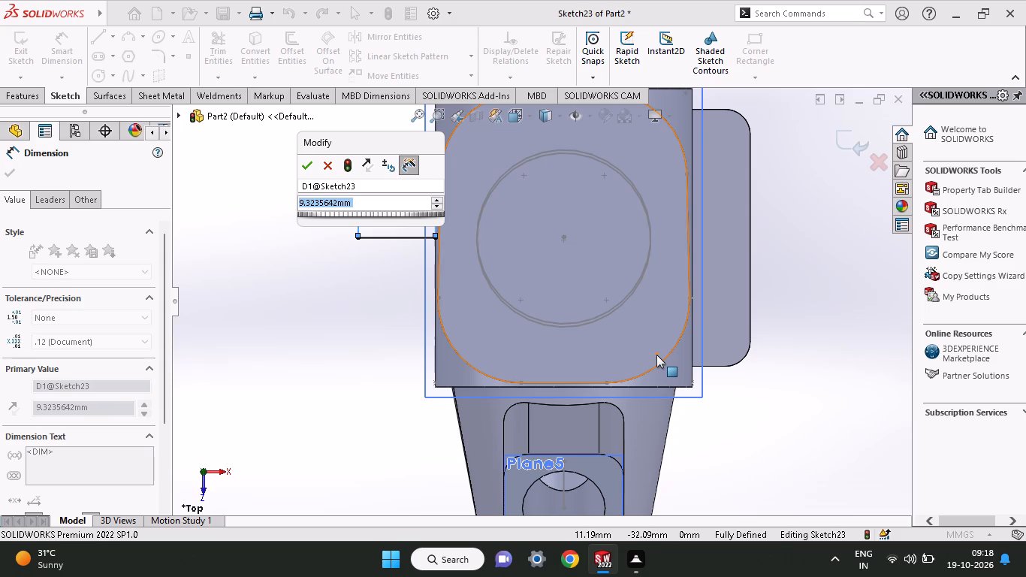
key(7)
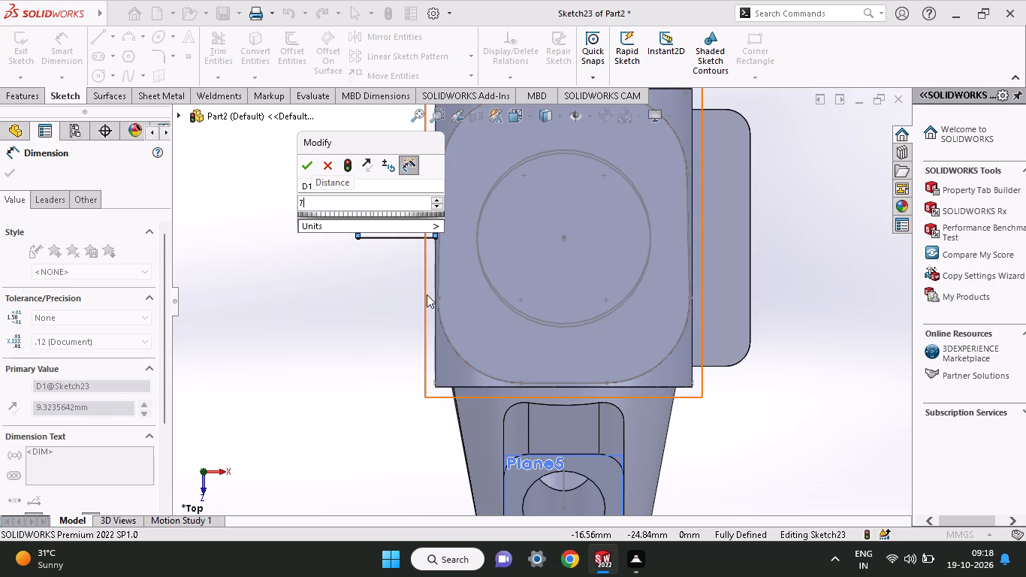
key(Return)
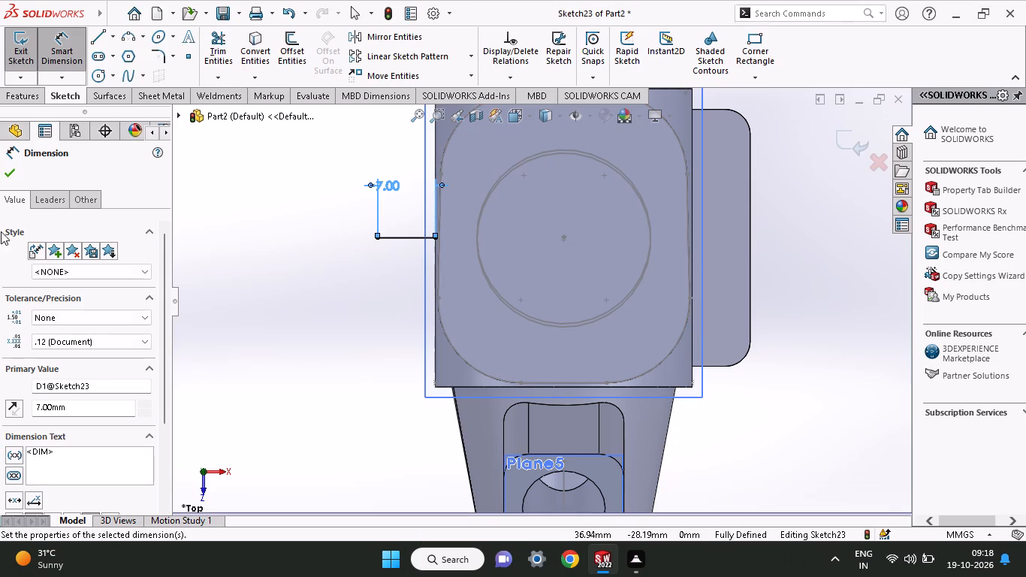
click(11, 174)
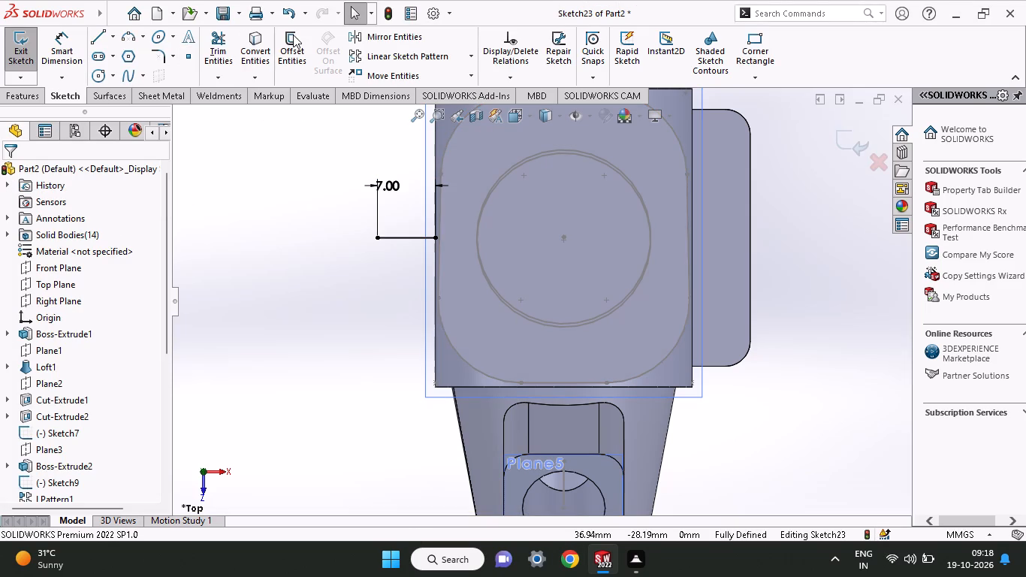
Offset the 7 mm line bi-directionally by 31/2 (15.5 mm), without adding dimensions or capping the ends.
click(293, 35)
click(421, 239)
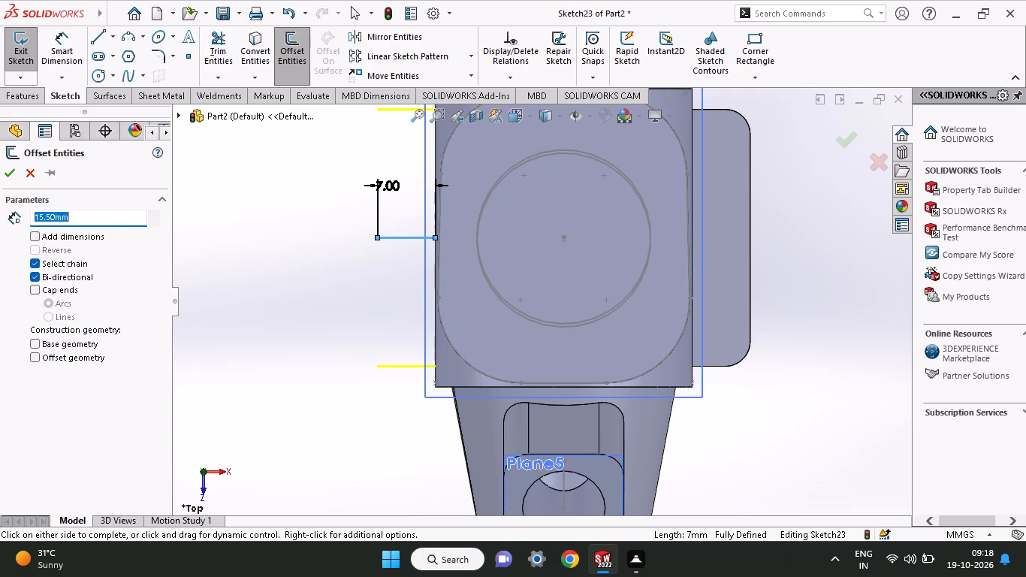
middle_click(746, 402)
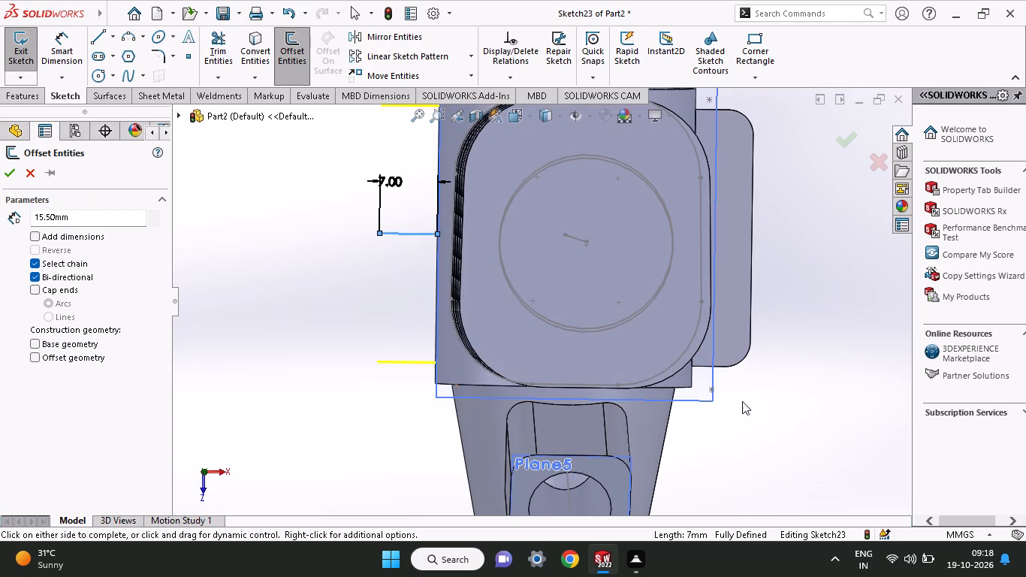
drag(70, 219, 0, 226)
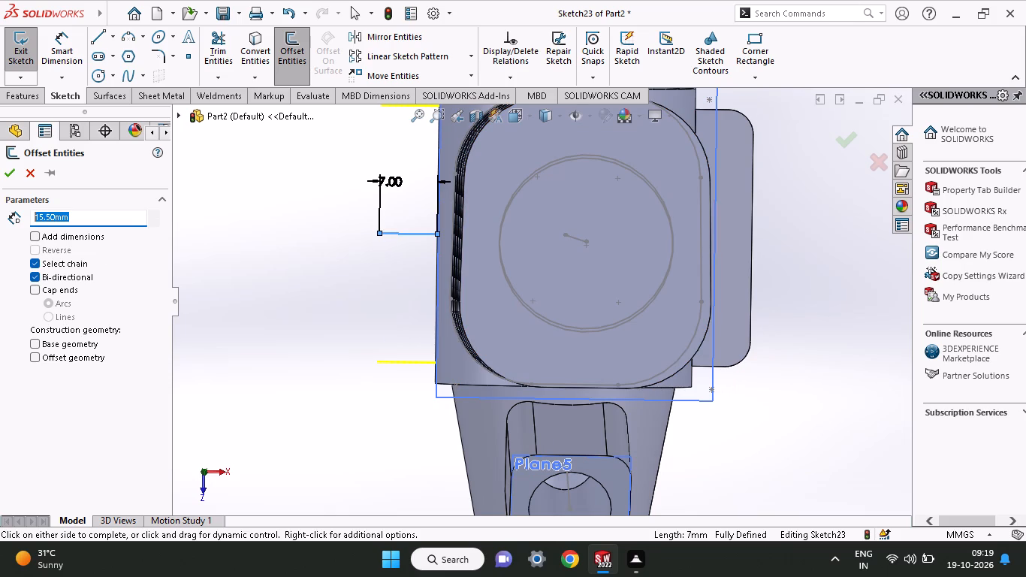
drag(0, 226, 0, 233)
text(31/2)
key(Return)
click(7, 182)
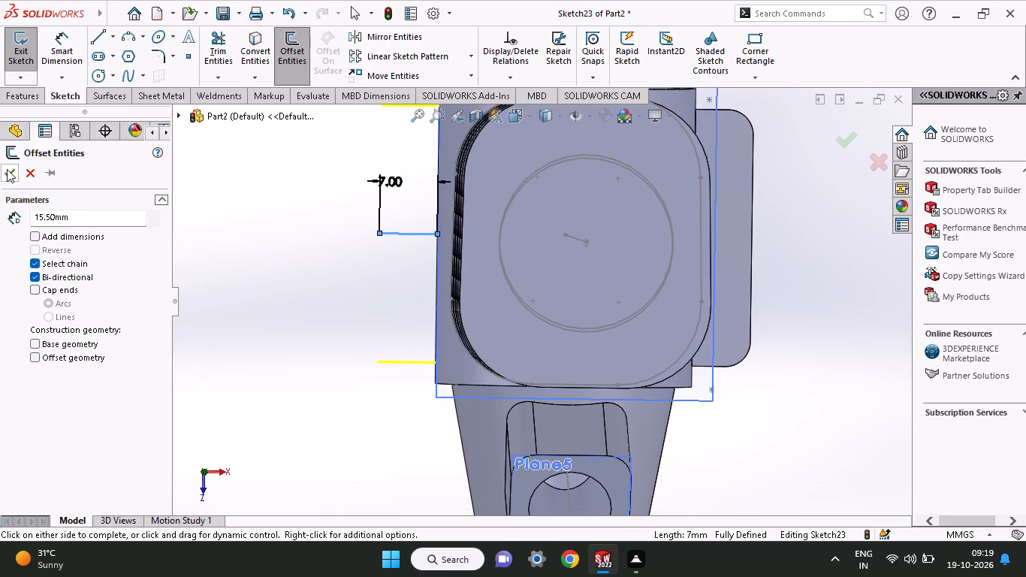
click(7, 168)
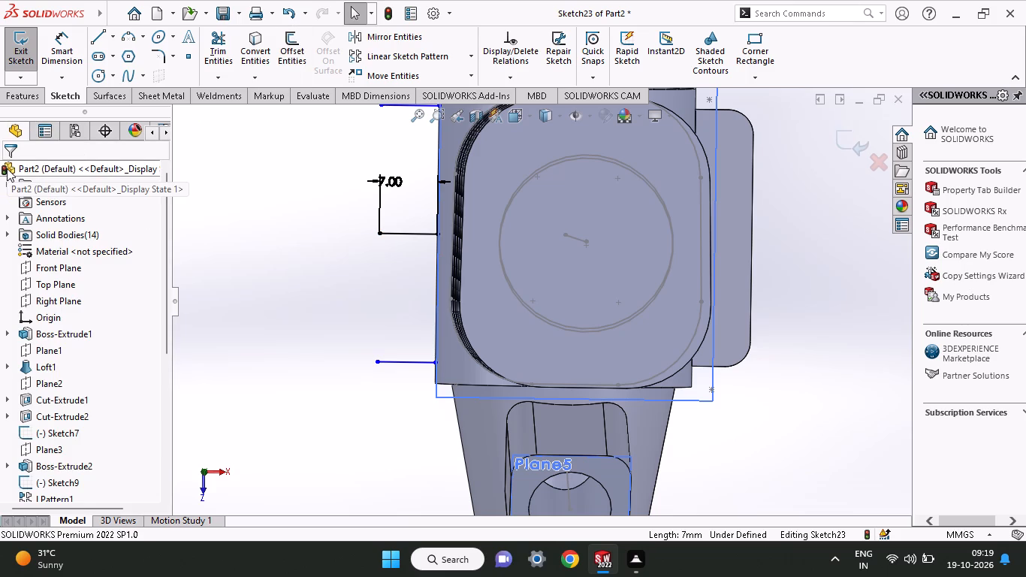
Draw a 31 mm vertical line joining the outer ends of the two offset lines.
click(102, 38)
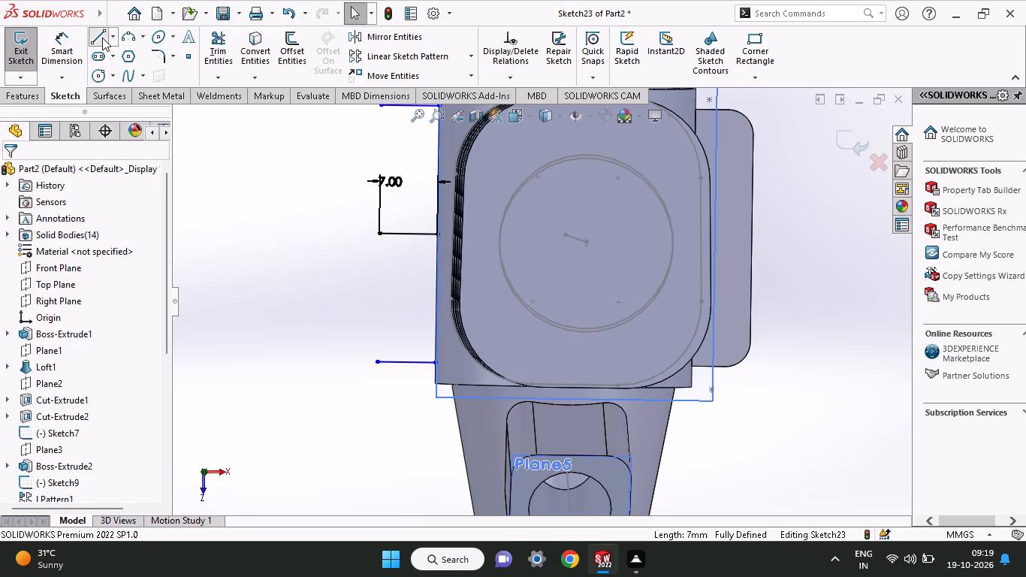
click(375, 363)
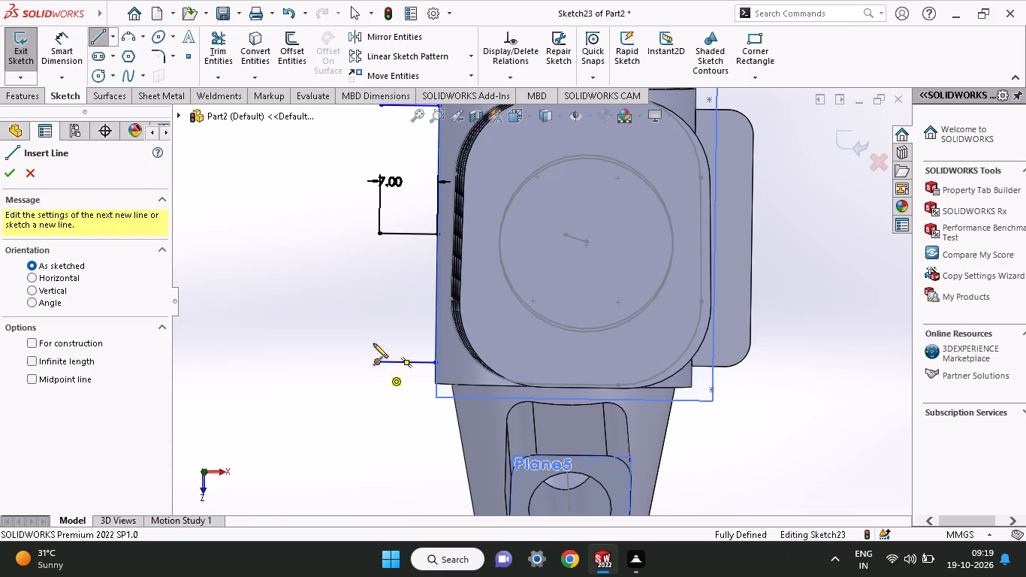
middle_drag(362, 307, 378, 312)
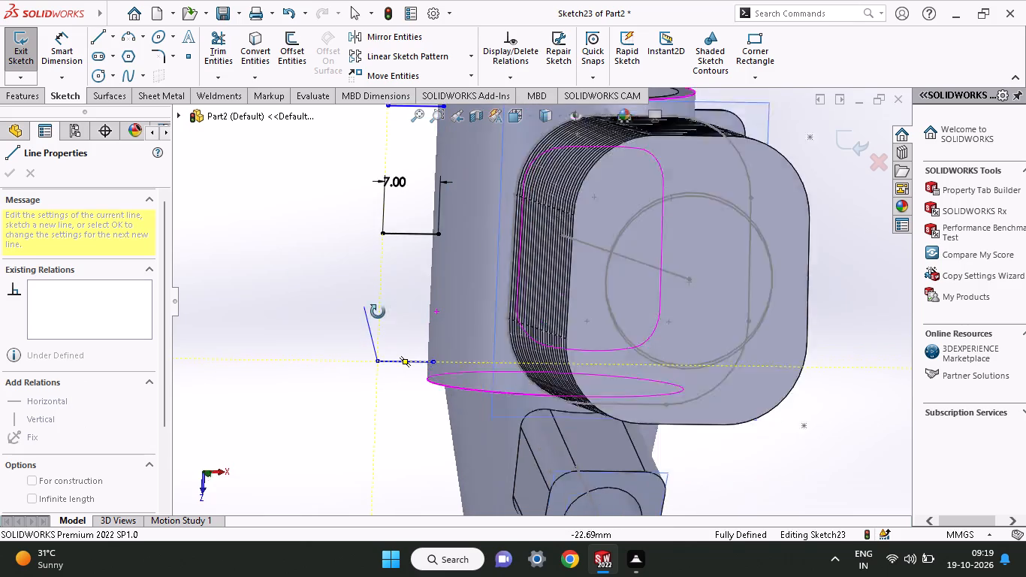
middle_drag(378, 312, 391, 228)
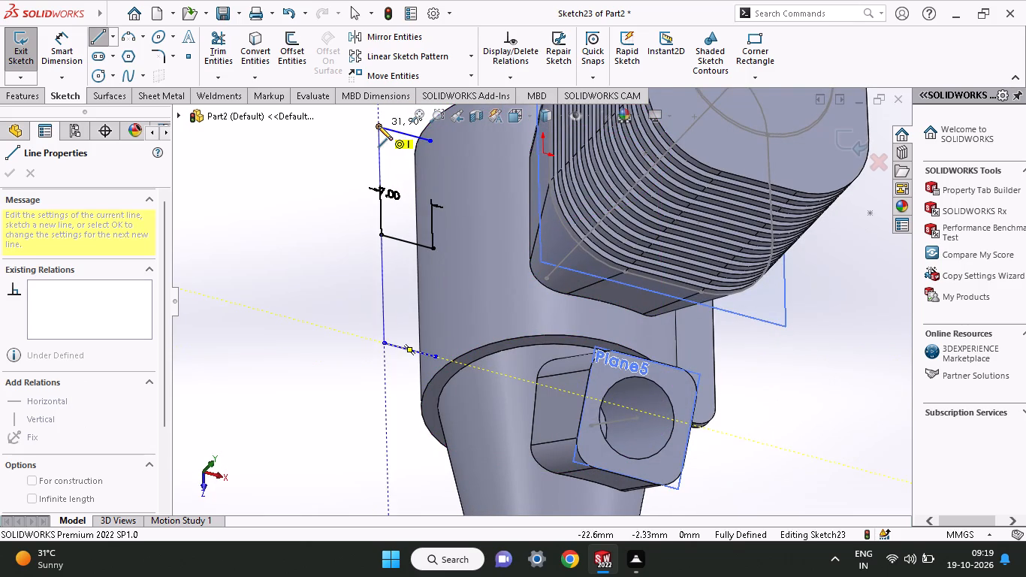
click(378, 125)
right_click(277, 210)
click(288, 218)
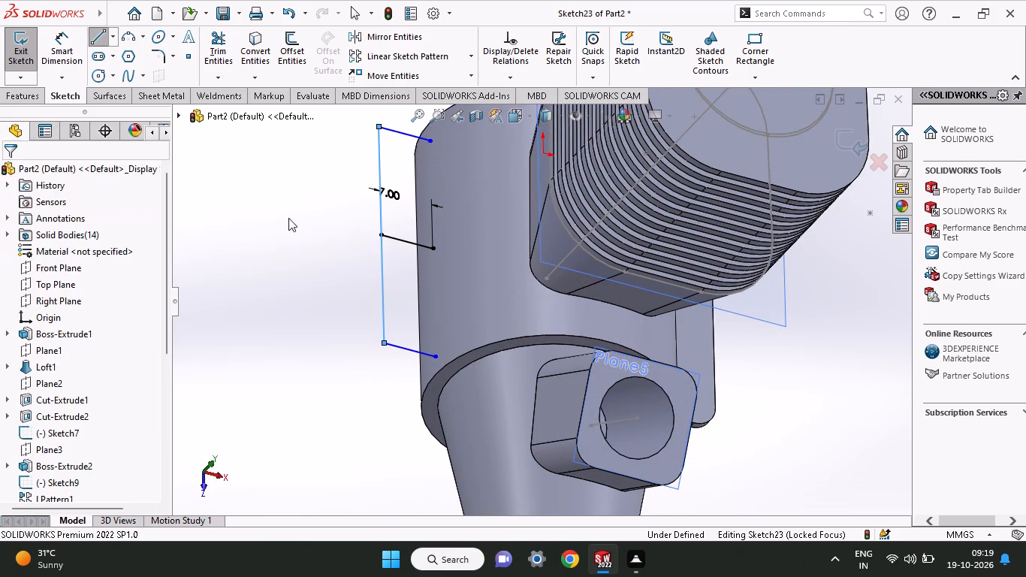
Draw a 31 mm vertical line joining the inner ends of the two offset lines to close the fin profile.
click(95, 29)
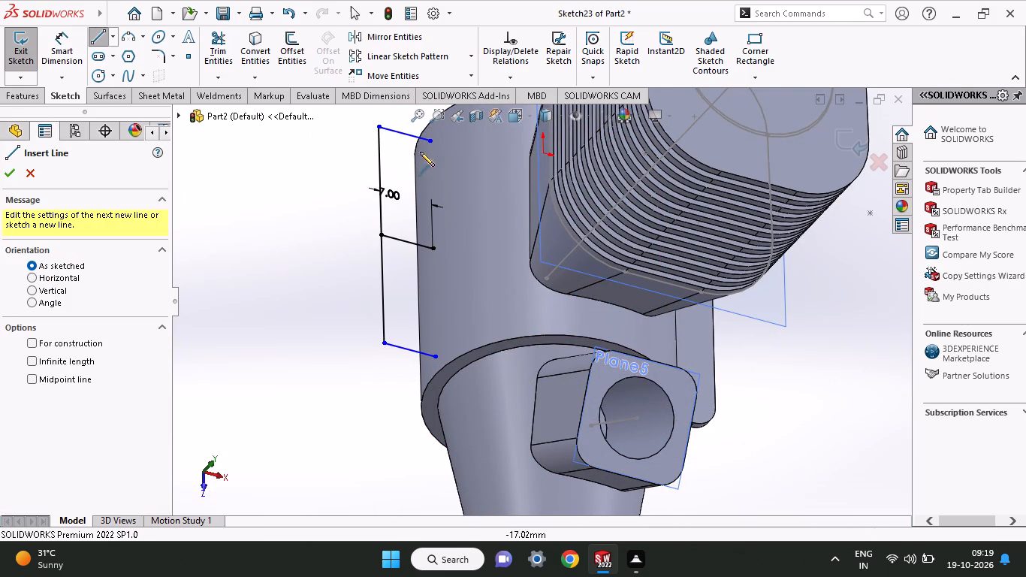
click(430, 142)
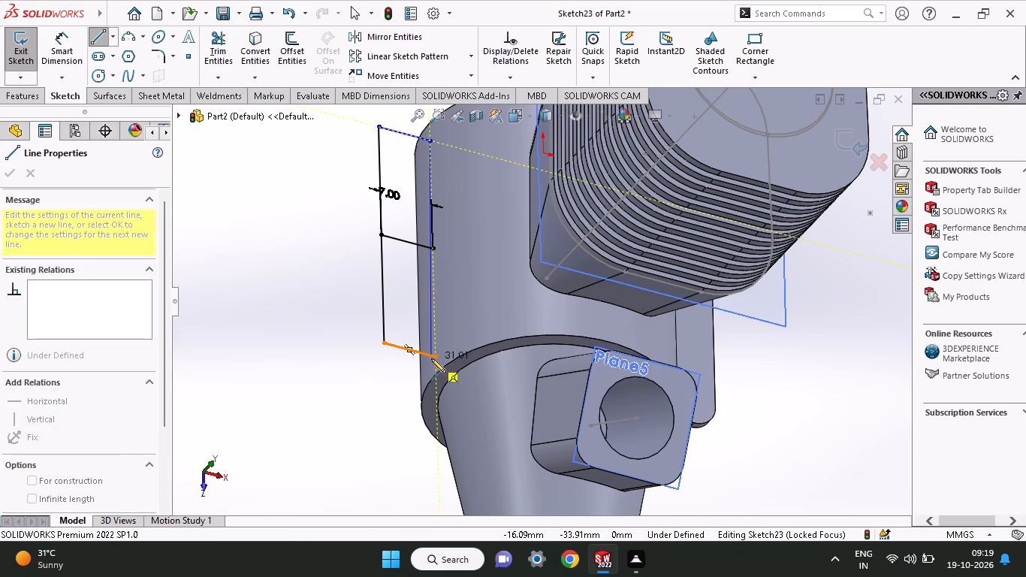
click(436, 357)
right_click(276, 283)
click(283, 288)
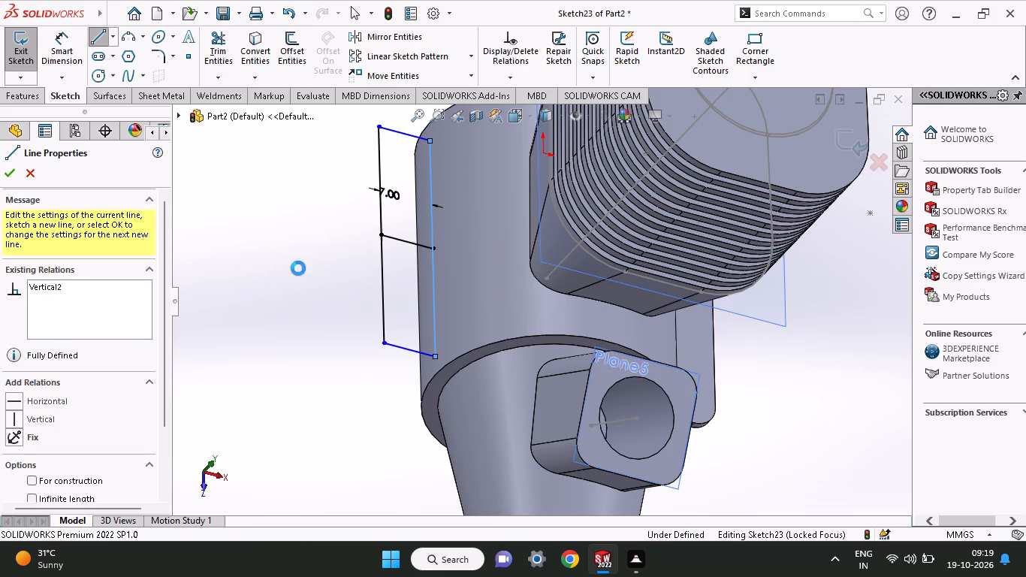
Delete the middle 7 mm horizontal line from the fin profile, including its attached dimension.
click(394, 239)
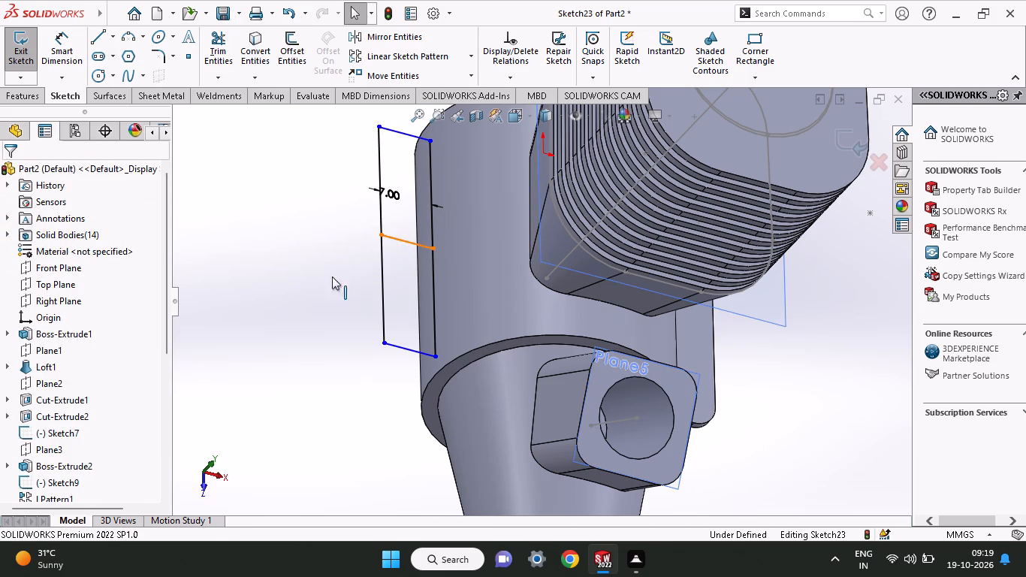
right_click(305, 283)
click(321, 479)
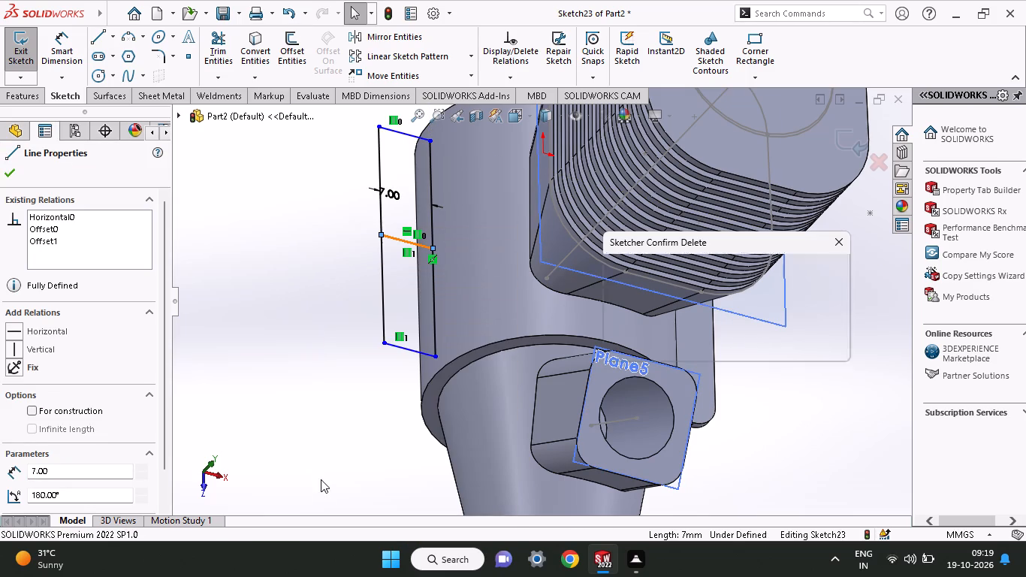
click(647, 307)
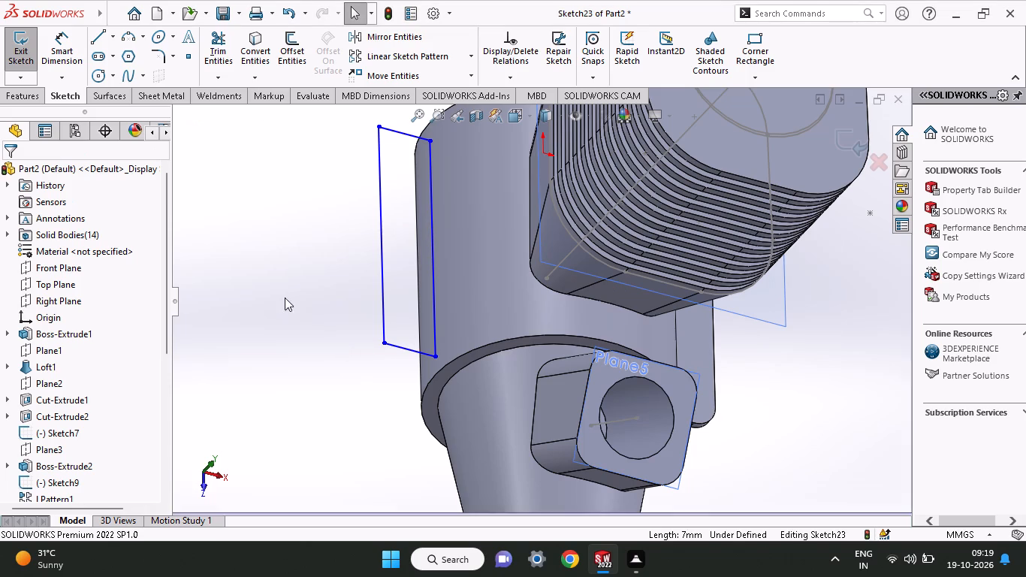
Round the two outer corners of the fin profile with 3 mm sketch fillets.
click(157, 56)
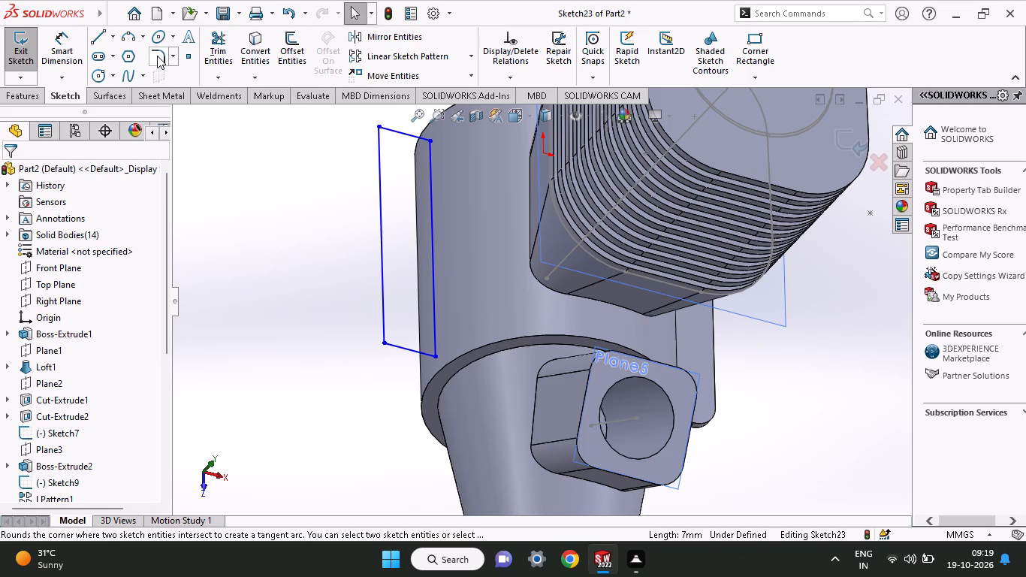
click(378, 124)
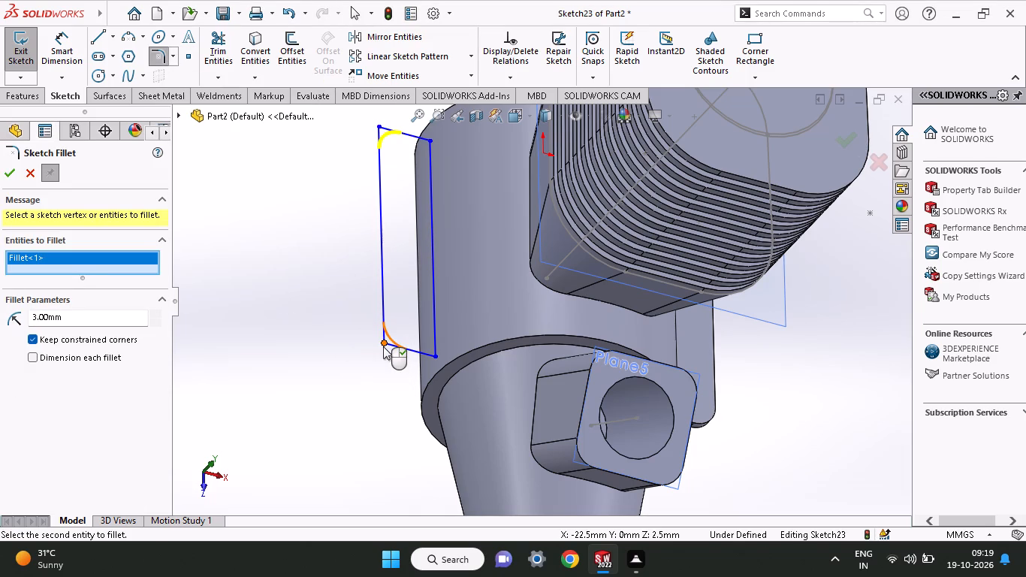
click(383, 346)
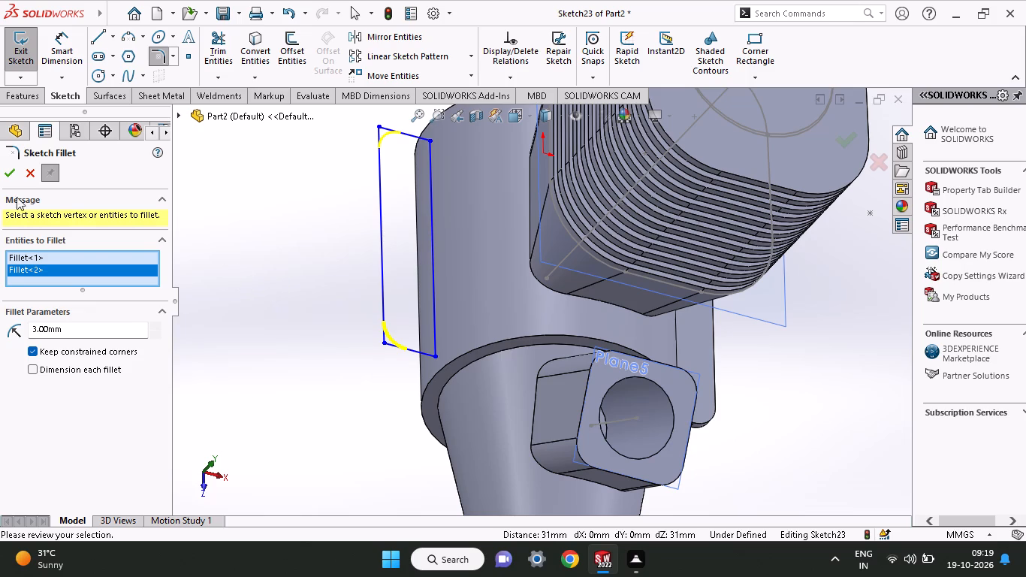
click(5, 164)
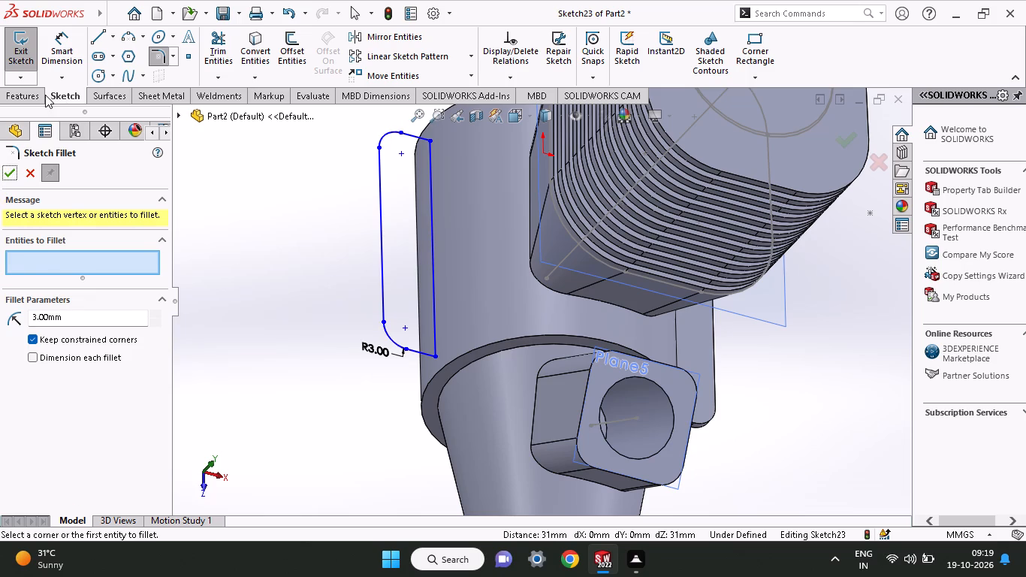
click(2, 170)
Extrude the fin profile 1 mm with the Mid Plane end condition, merging the result.
click(14, 96)
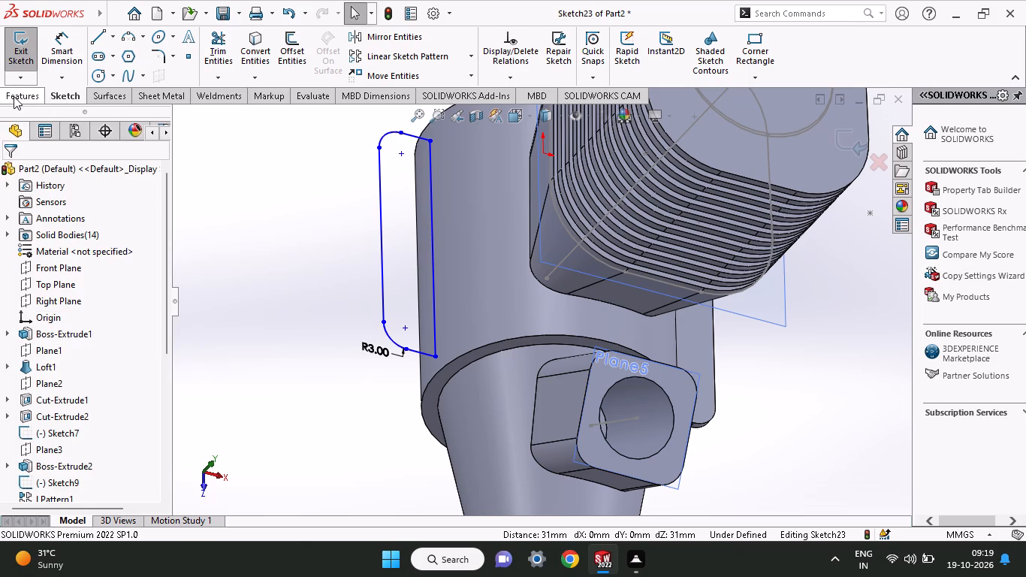
click(38, 52)
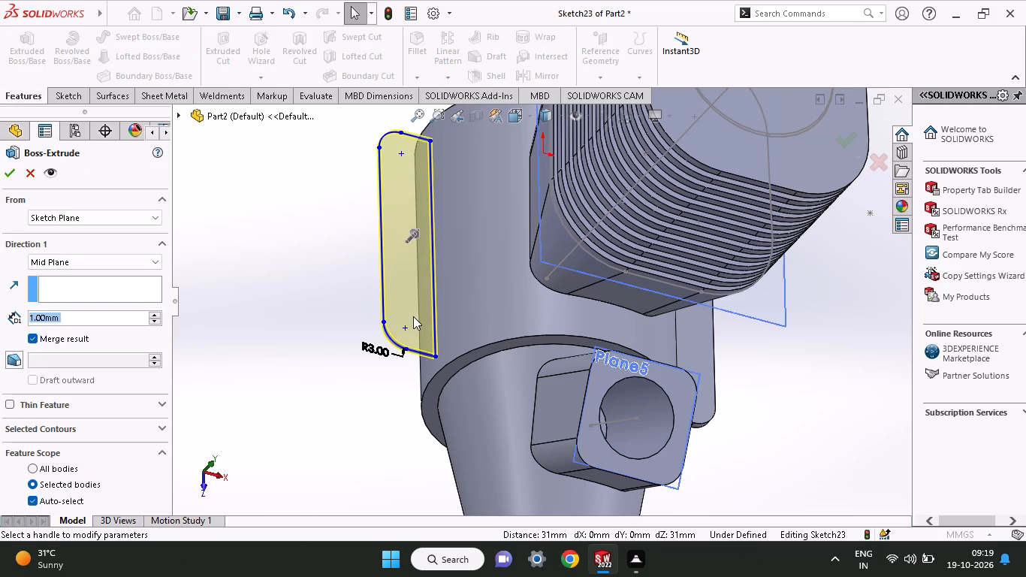
click(12, 169)
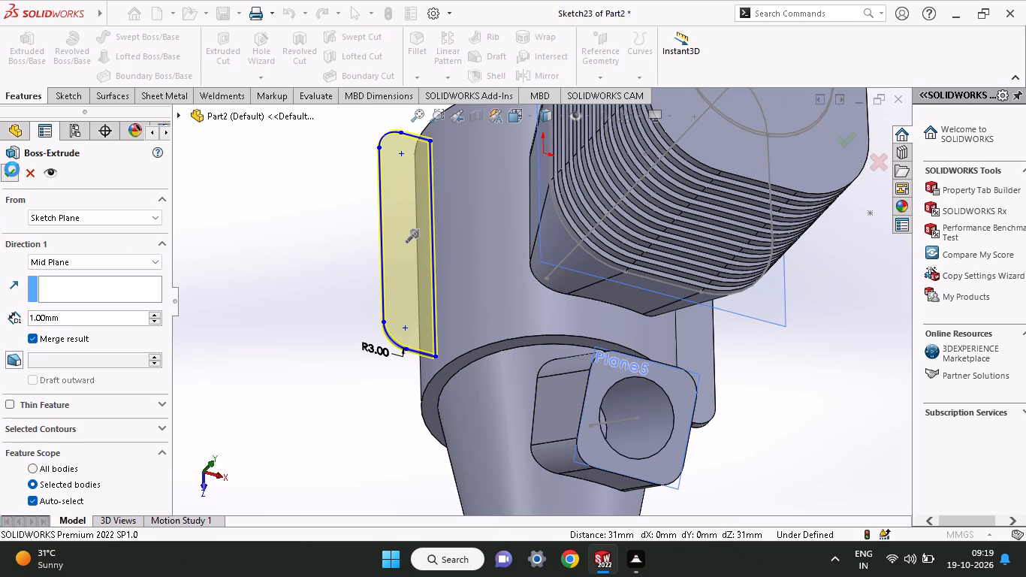
Start a sketch on the broad flat face of the first side fin.
middle_drag(327, 339, 267, 295)
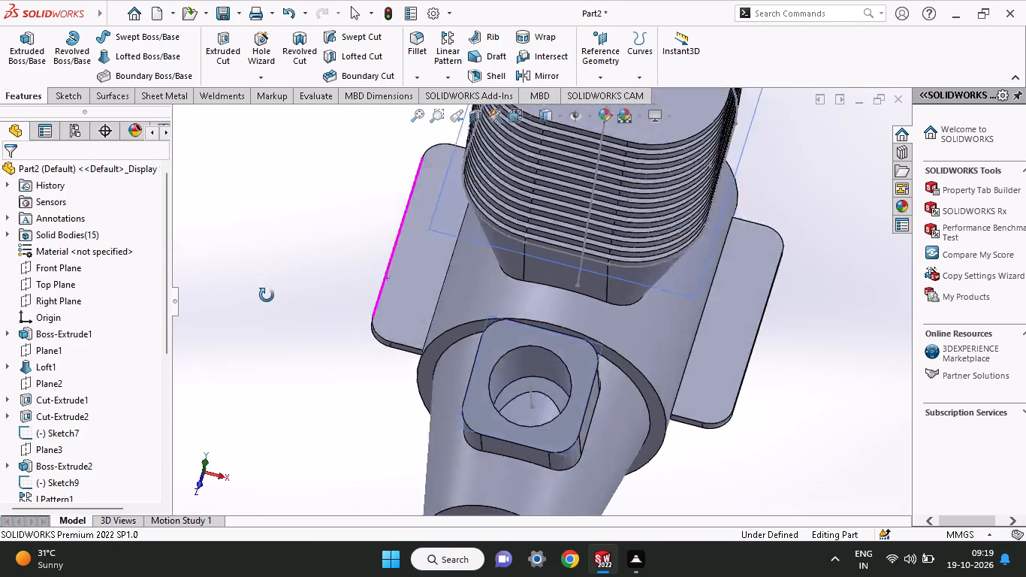
middle_drag(267, 295, 288, 333)
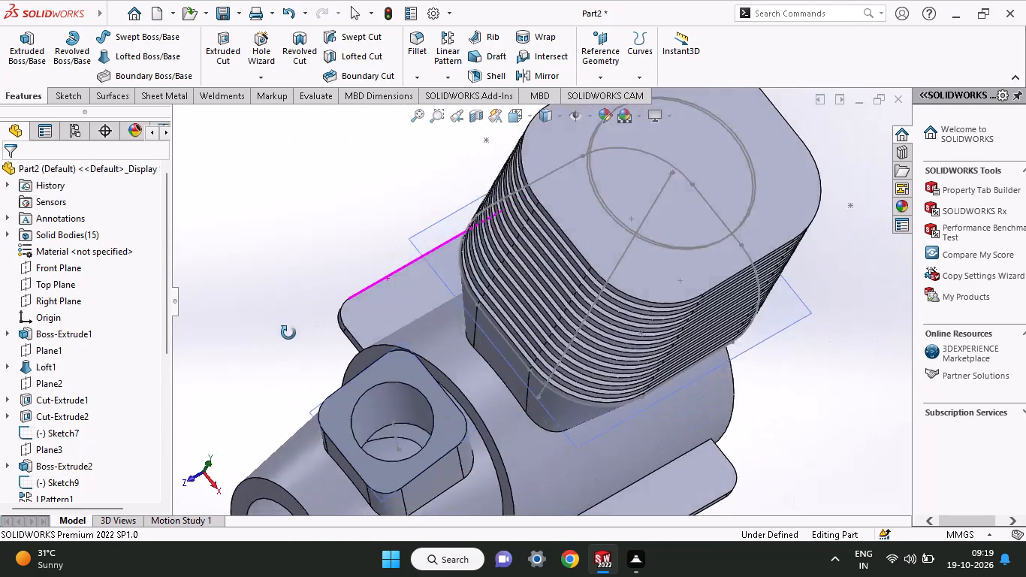
middle_drag(288, 333, 225, 264)
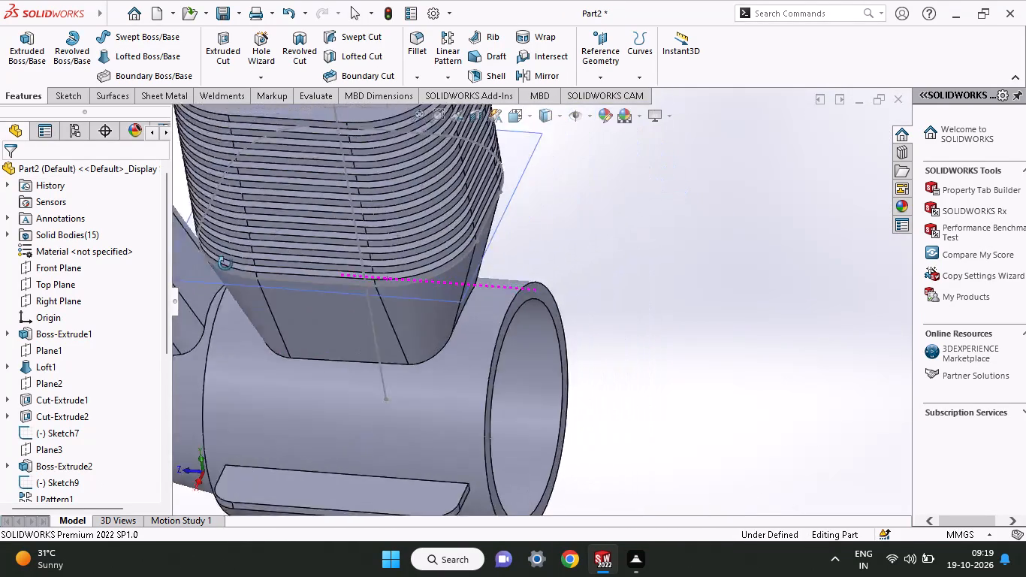
middle_drag(225, 264, 246, 252)
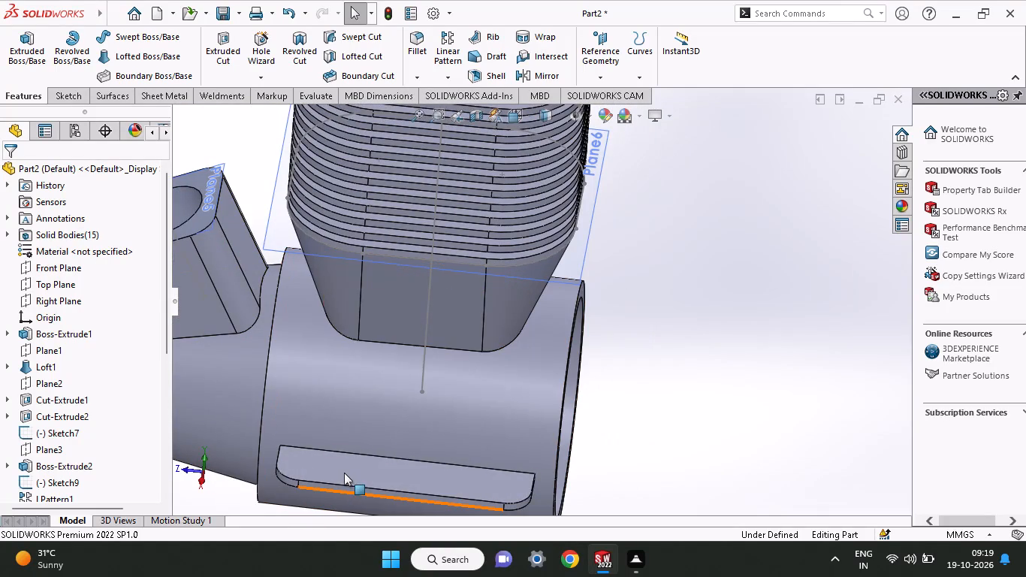
click(344, 473)
click(418, 430)
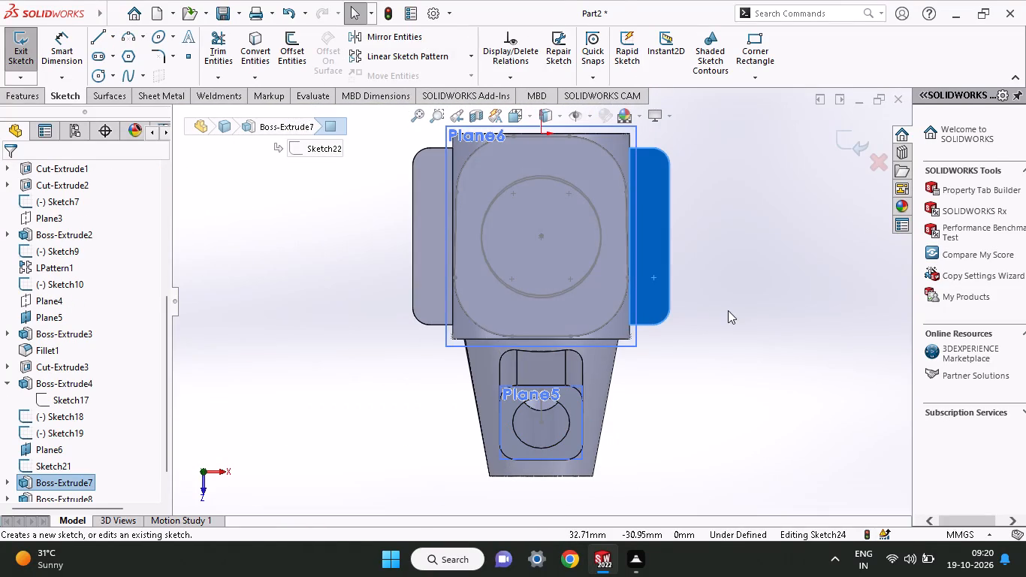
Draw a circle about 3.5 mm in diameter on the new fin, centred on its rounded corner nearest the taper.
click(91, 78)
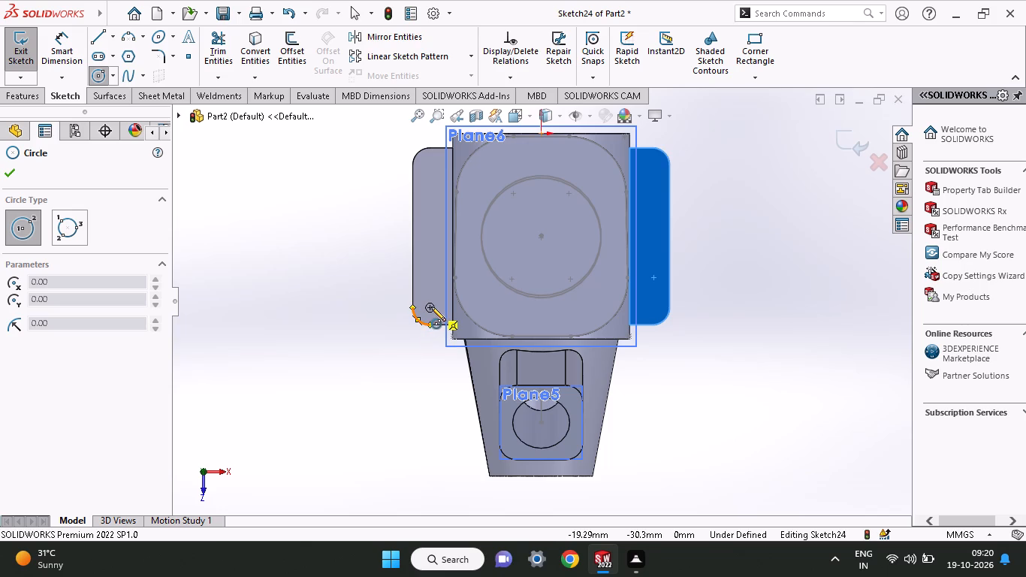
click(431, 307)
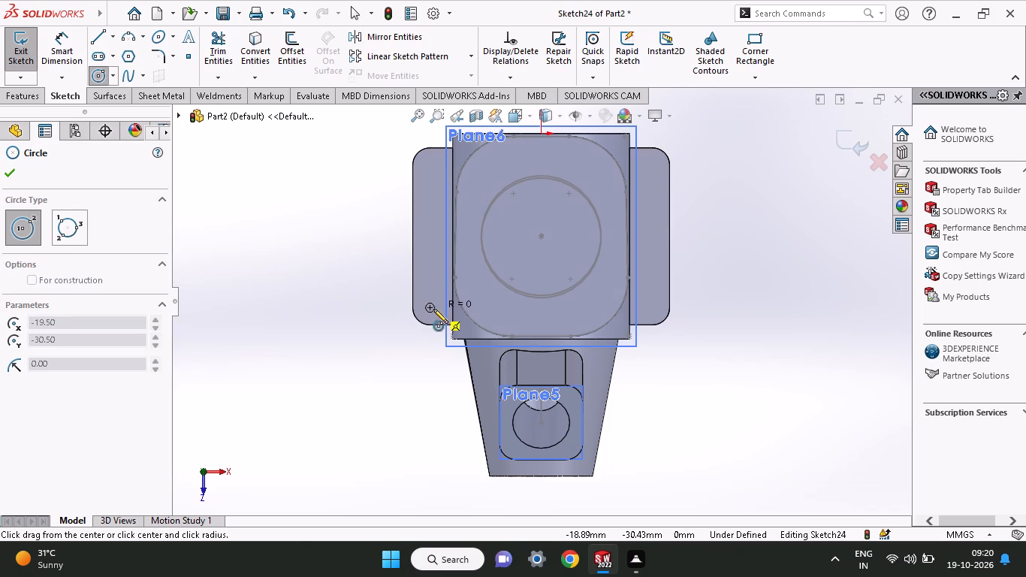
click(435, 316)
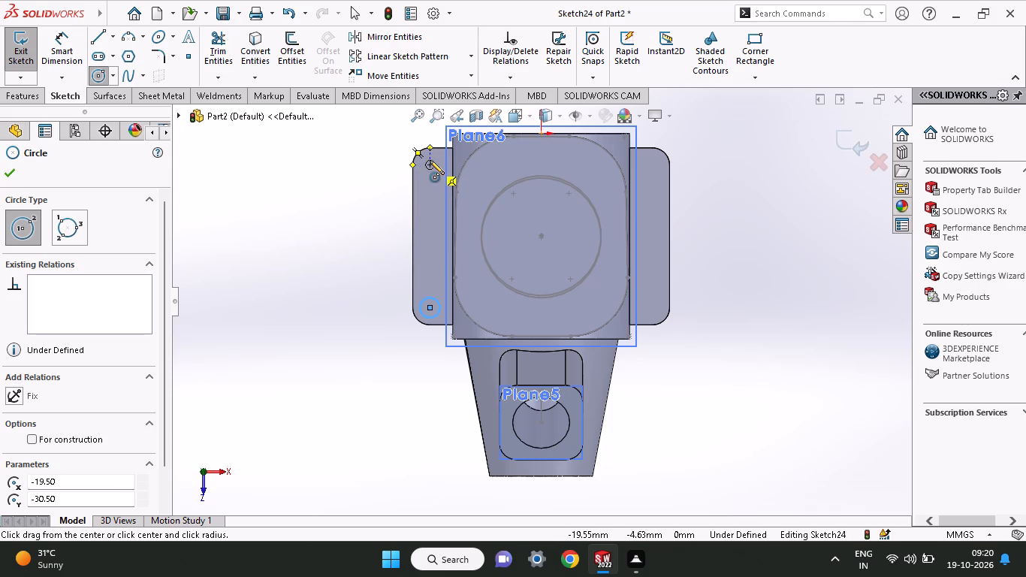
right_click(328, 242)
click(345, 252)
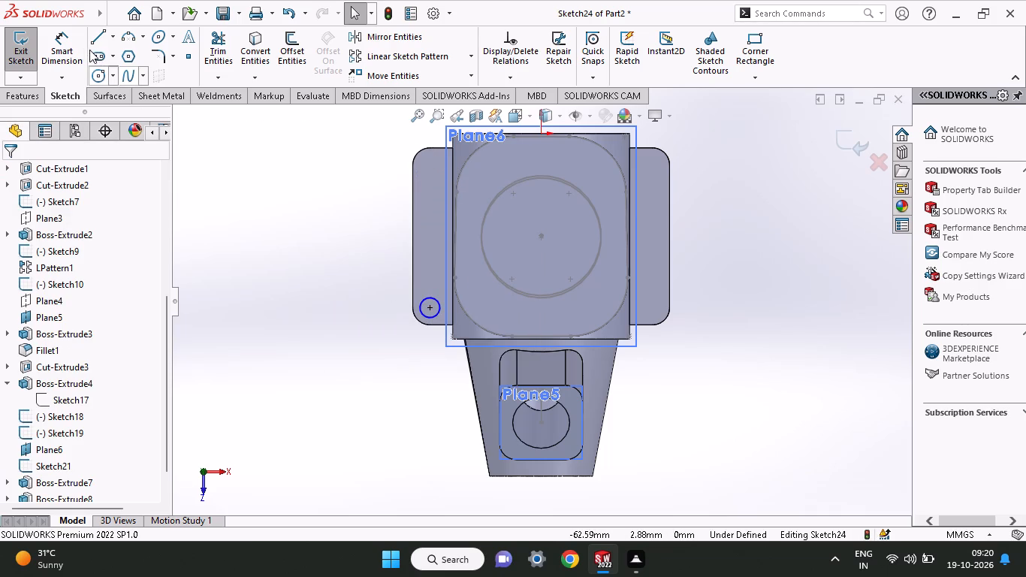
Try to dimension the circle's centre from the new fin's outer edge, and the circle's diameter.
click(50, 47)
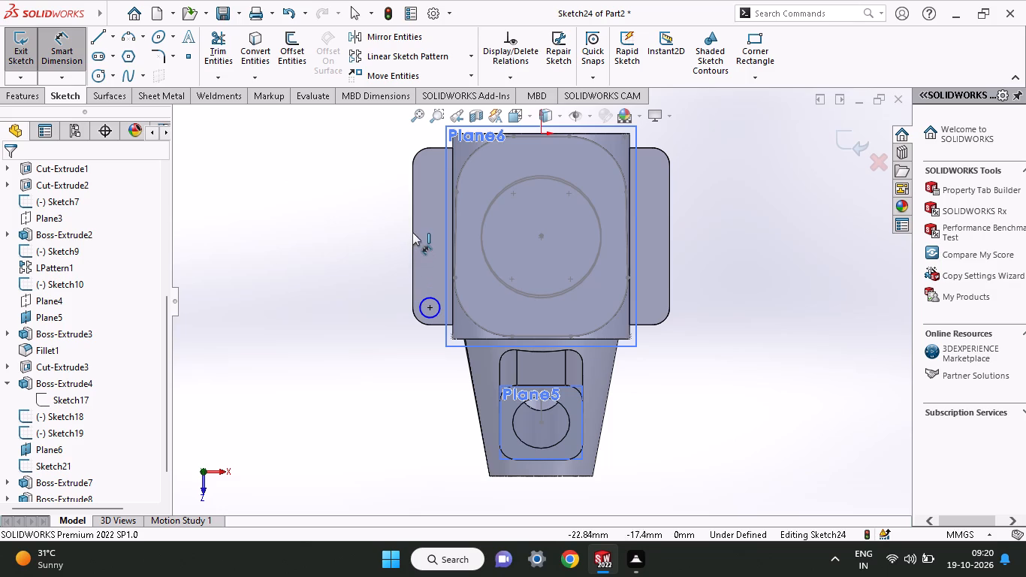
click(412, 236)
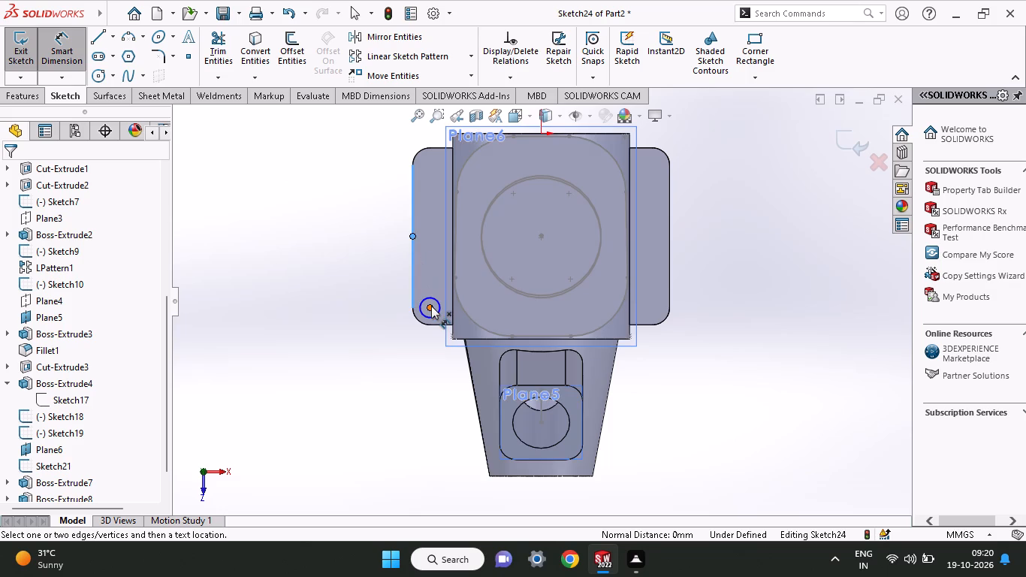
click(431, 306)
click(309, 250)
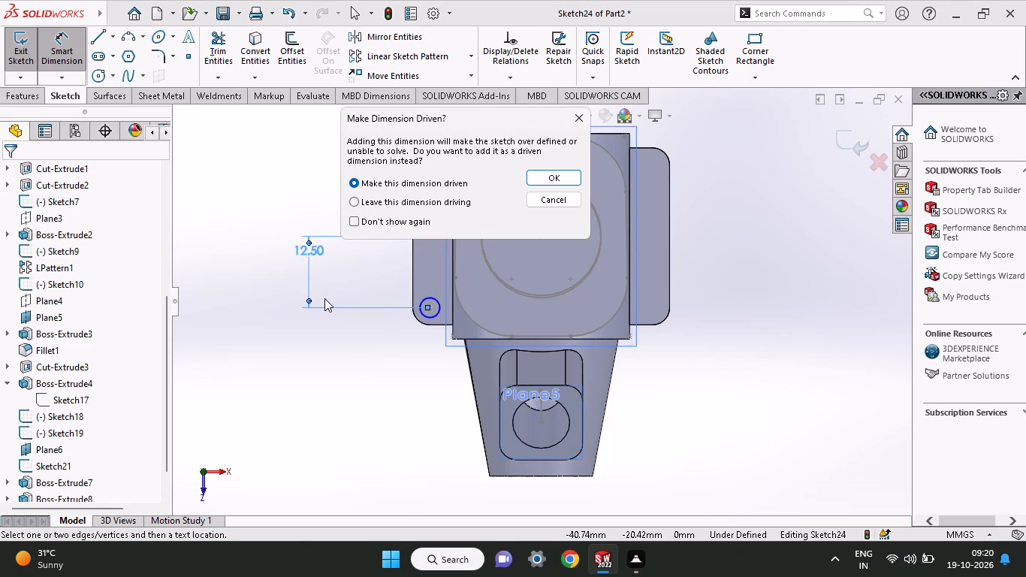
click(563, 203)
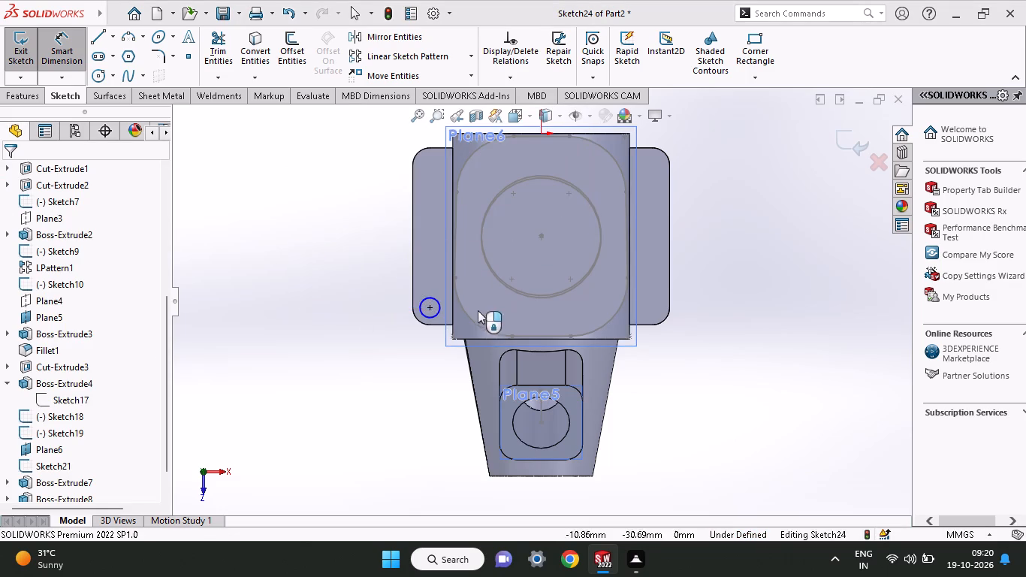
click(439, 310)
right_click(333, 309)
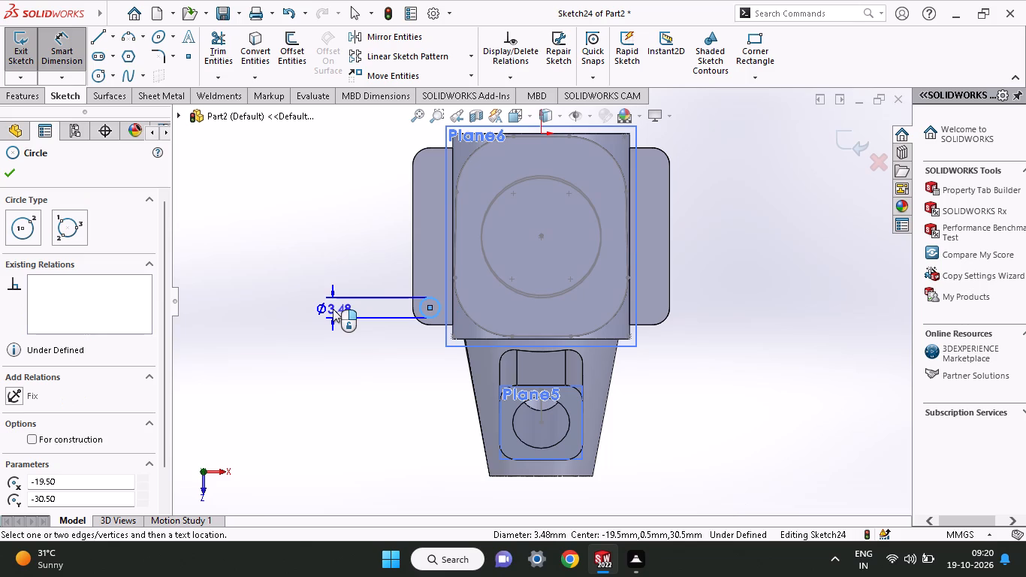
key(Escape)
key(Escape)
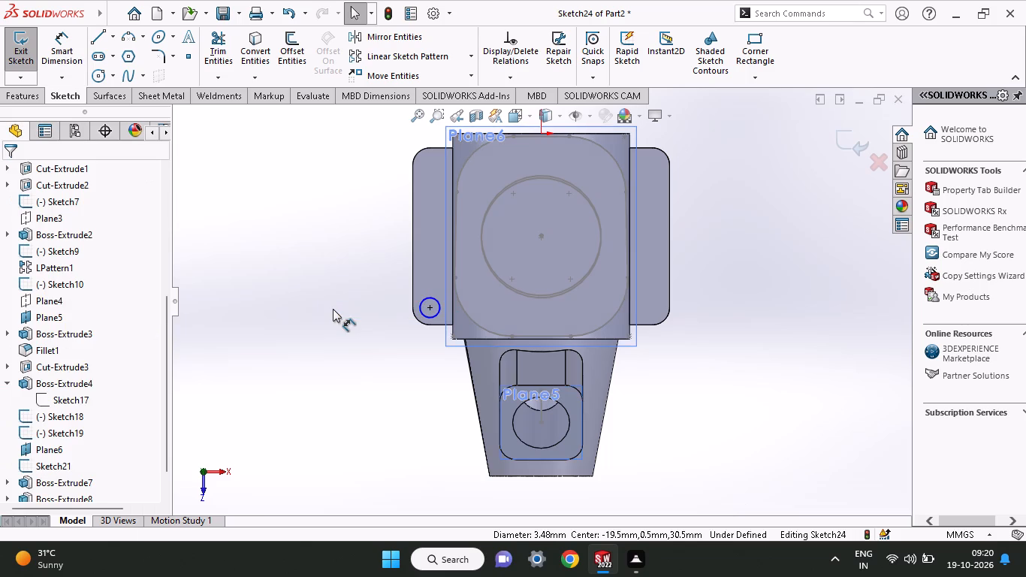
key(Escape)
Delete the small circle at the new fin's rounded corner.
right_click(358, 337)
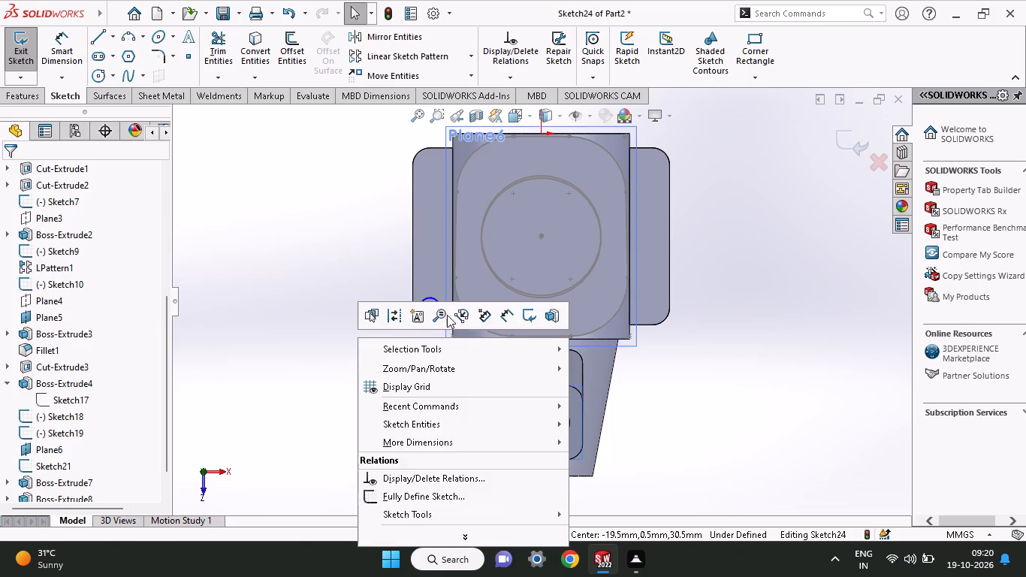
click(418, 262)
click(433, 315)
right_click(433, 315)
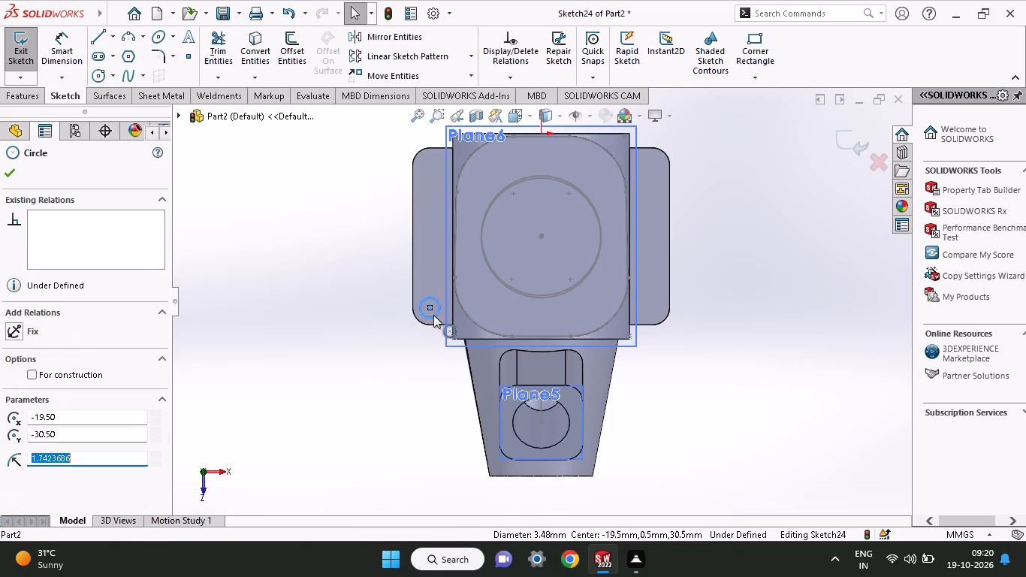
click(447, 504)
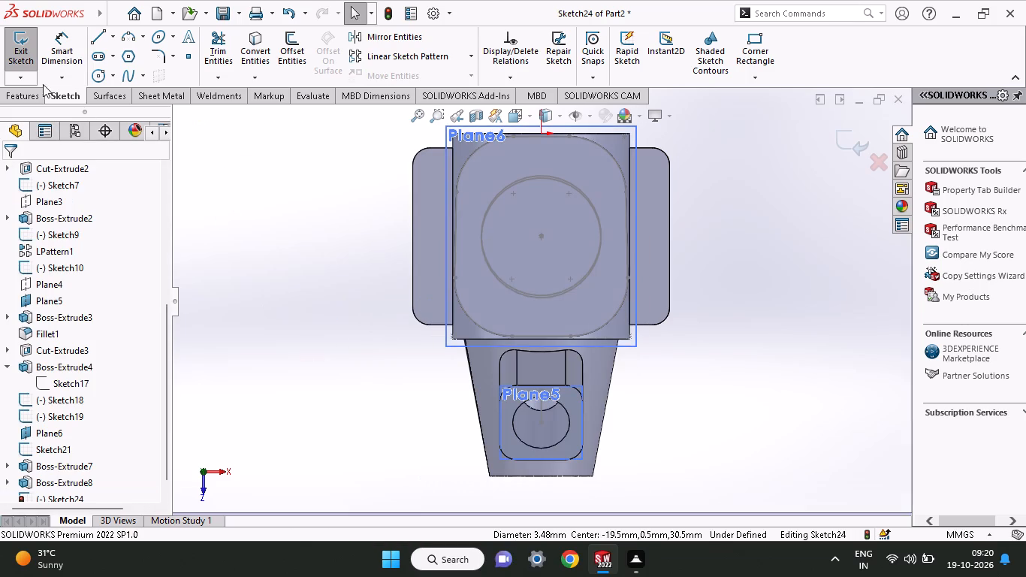
Draw a horizontal line about 3.4 mm long inward from the midpoint of the new fin's outer edge.
click(92, 35)
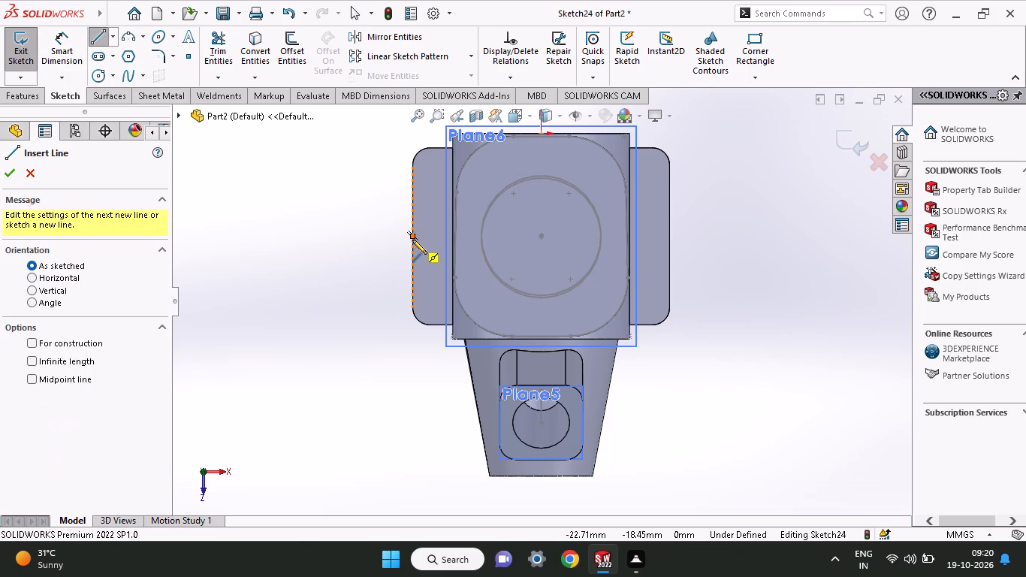
click(410, 236)
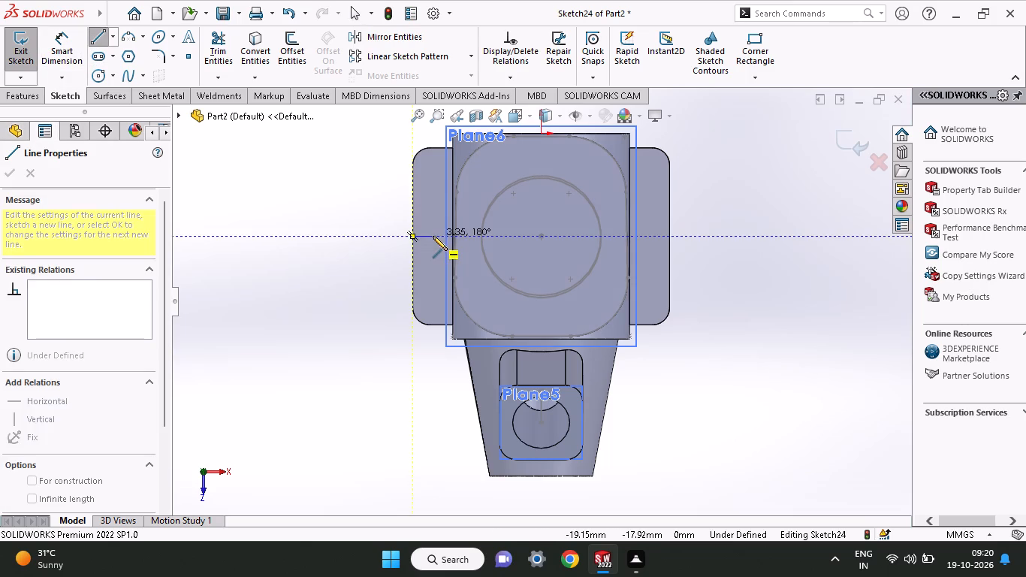
click(433, 236)
right_click(293, 288)
click(312, 304)
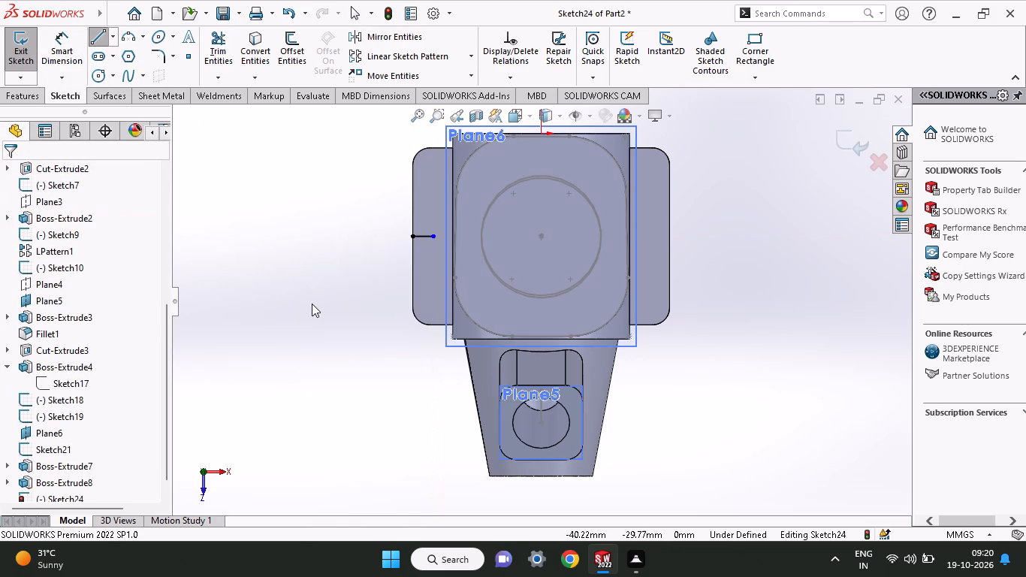
Set the length of the short horizontal line on the fin to 3.5 mm.
click(59, 63)
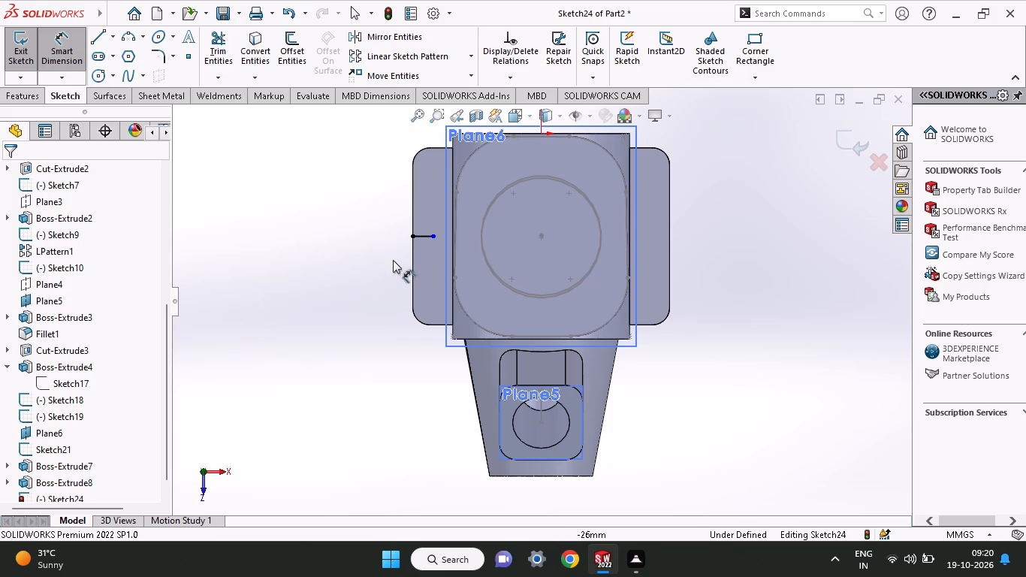
click(426, 238)
click(430, 210)
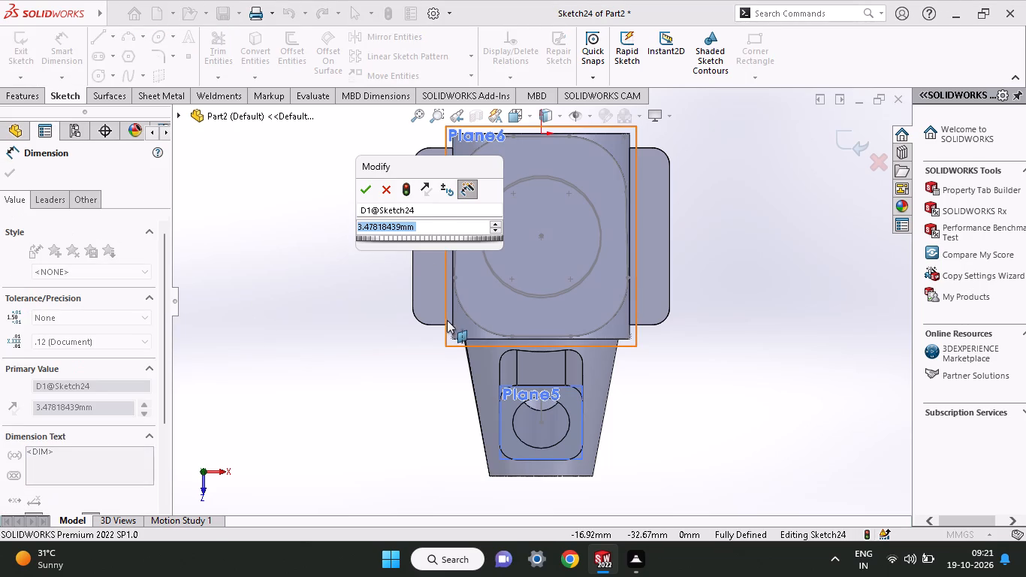
text(3.5)
key(Return)
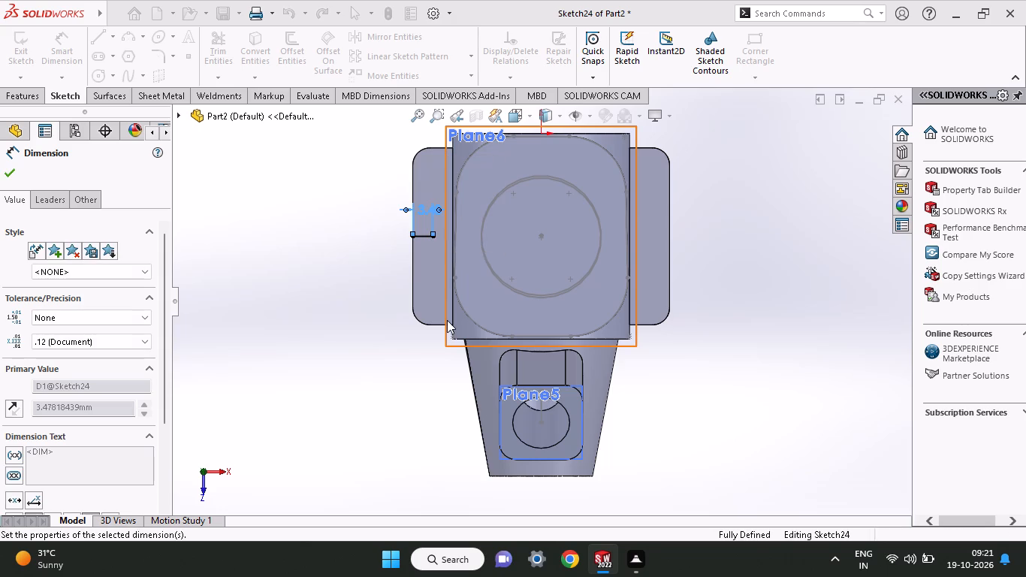
click(14, 176)
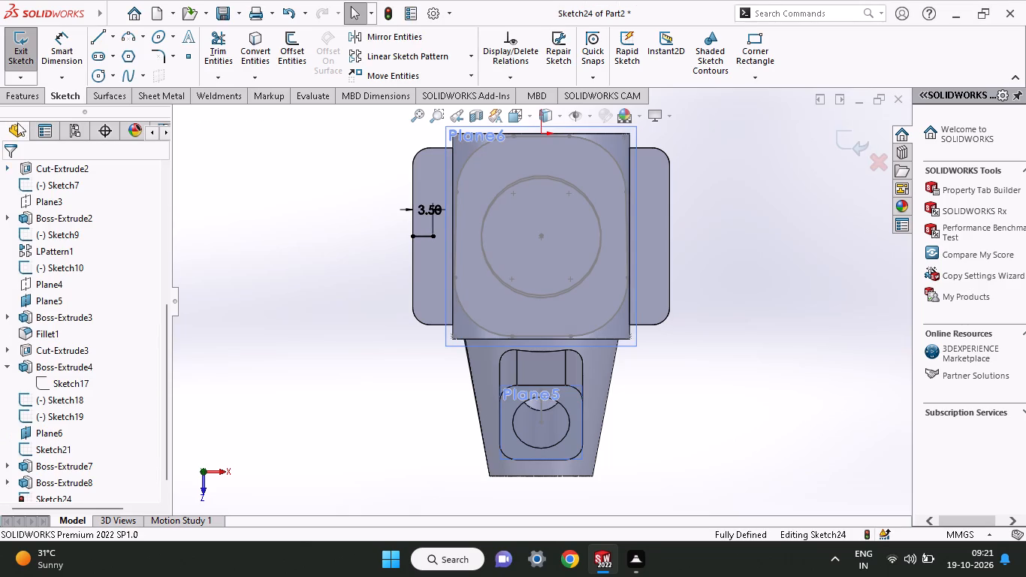
Draw a vertical line about 10.2 mm long from the short line's inner end toward the taper.
click(101, 34)
click(433, 237)
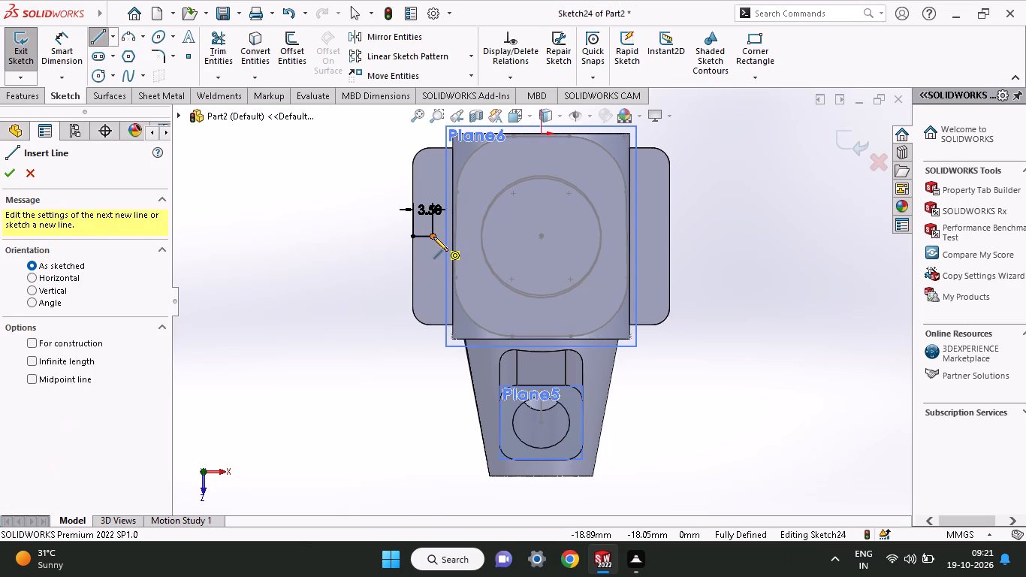
click(431, 295)
right_click(284, 292)
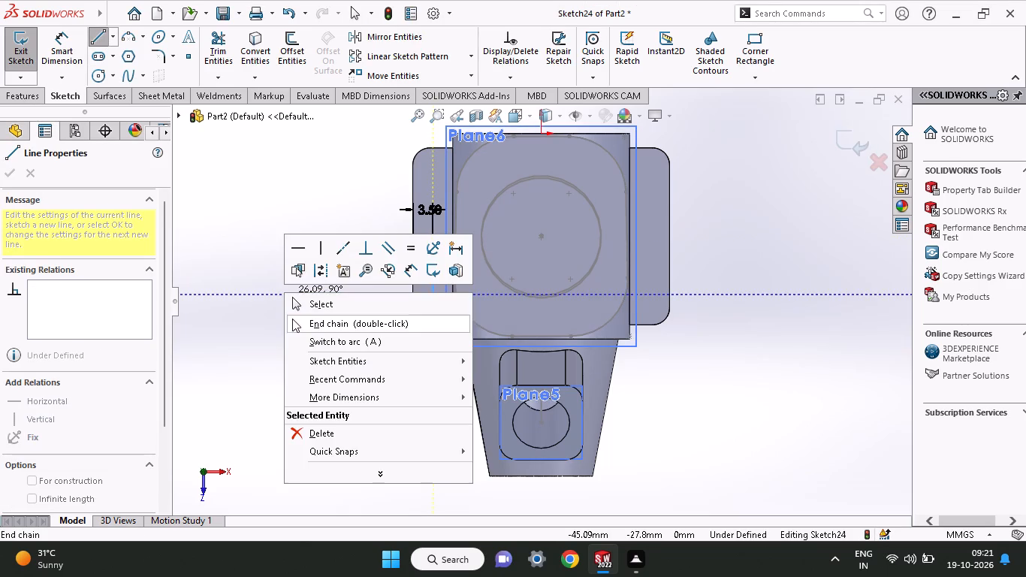
click(291, 296)
Set the vertical line's length to 11 mm.
click(41, 44)
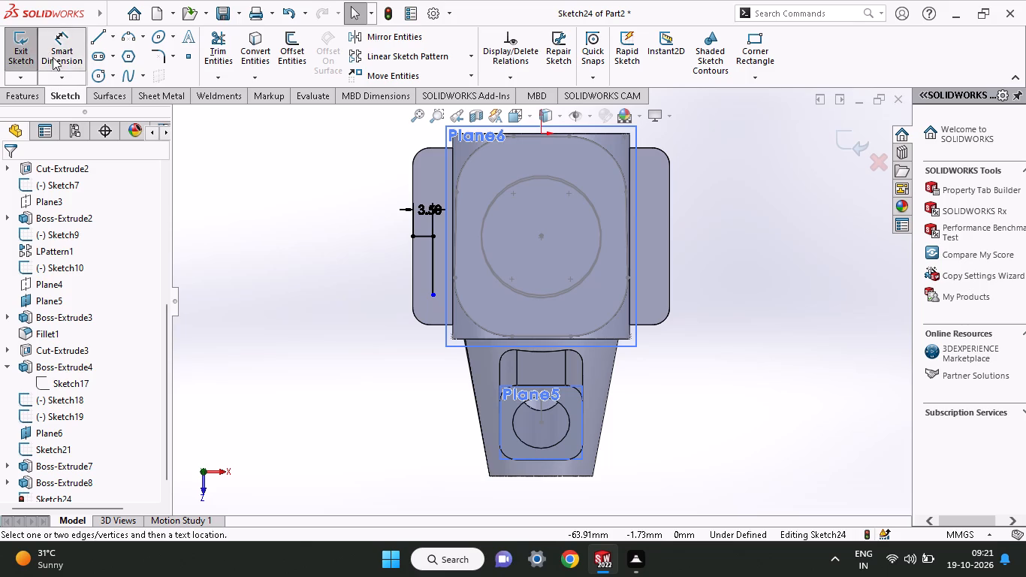
click(432, 258)
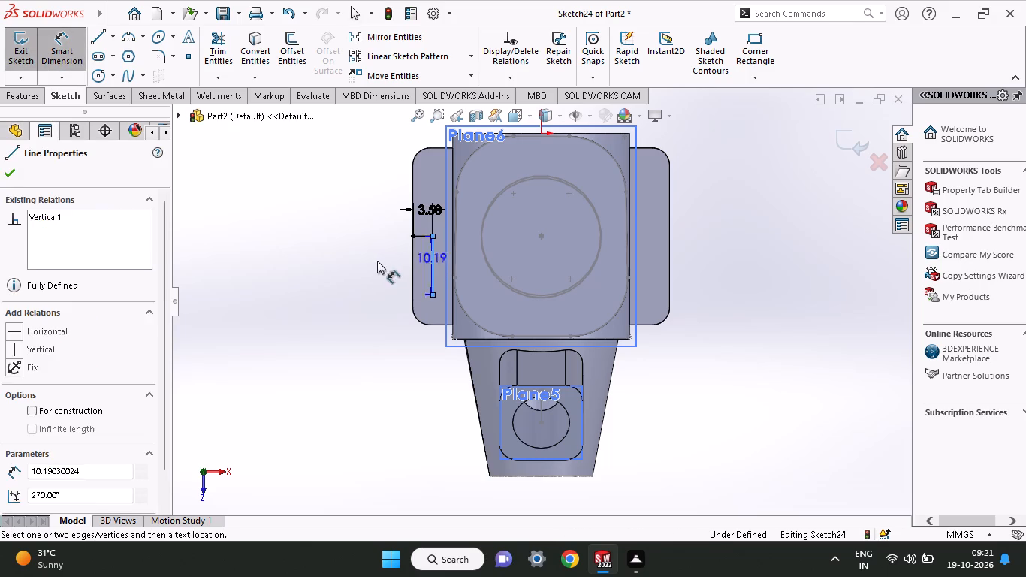
click(376, 261)
text(11)
key(Return)
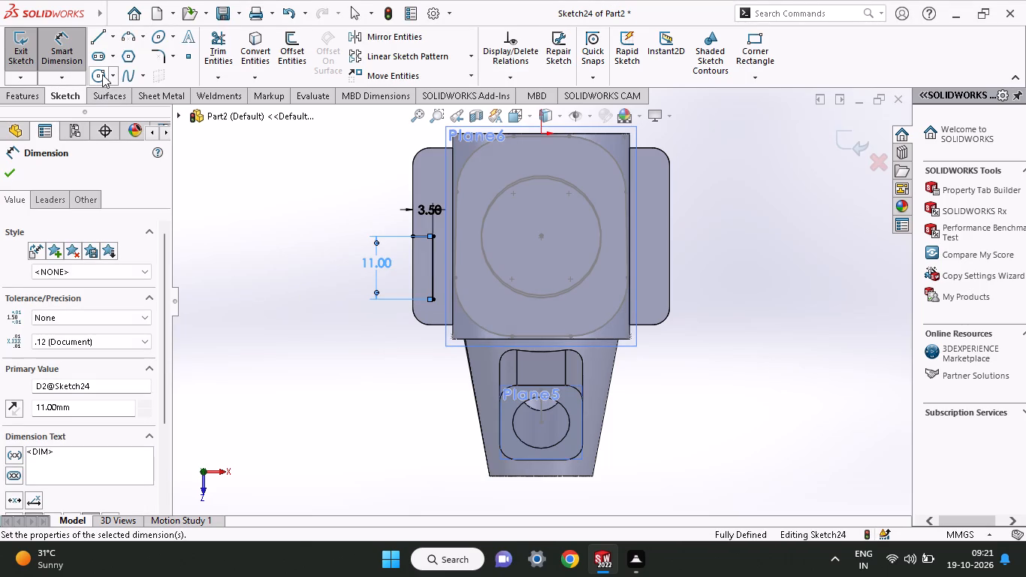
Draw a circle about 2.9 mm in diameter centred on the vertical line's end nearest the taper.
click(98, 73)
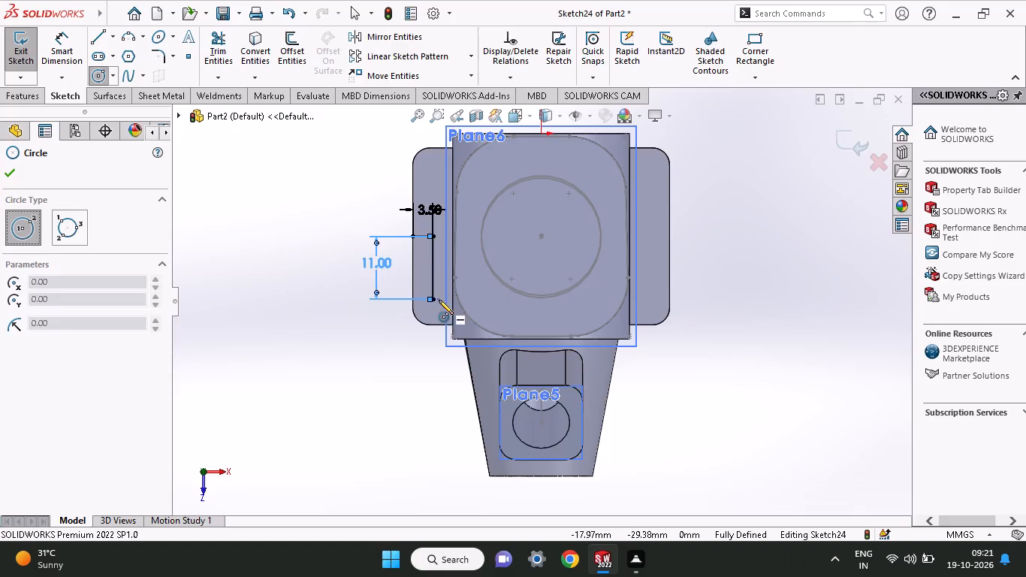
click(436, 299)
click(437, 307)
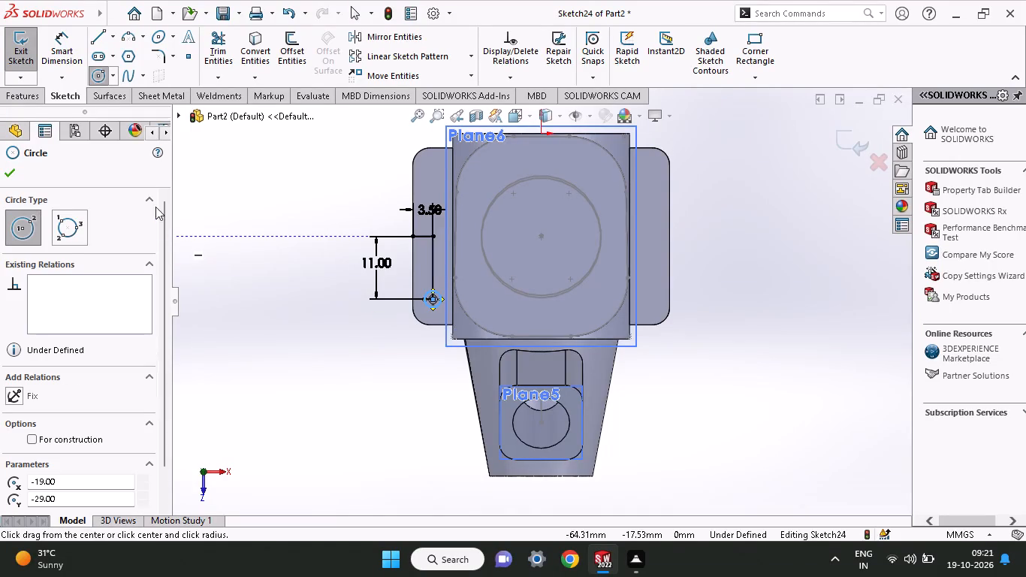
Set the small circle's diameter to 3 mm.
click(71, 56)
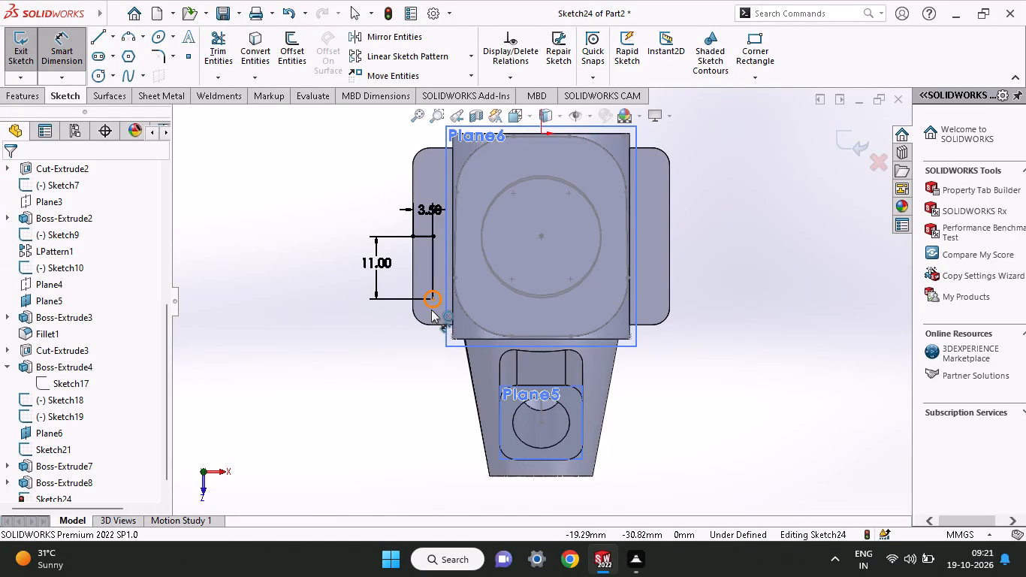
click(431, 310)
click(368, 332)
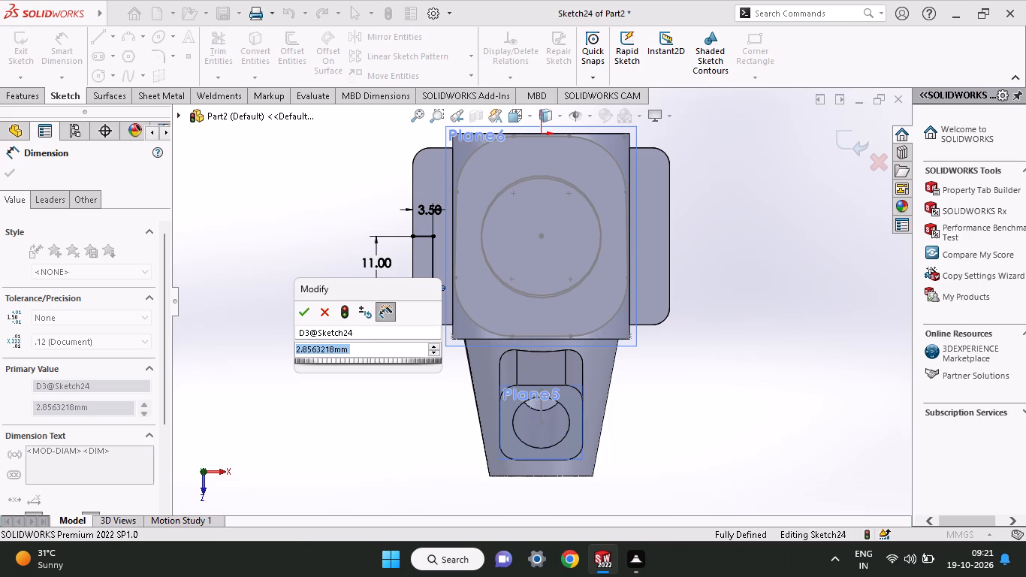
key(3)
key(Return)
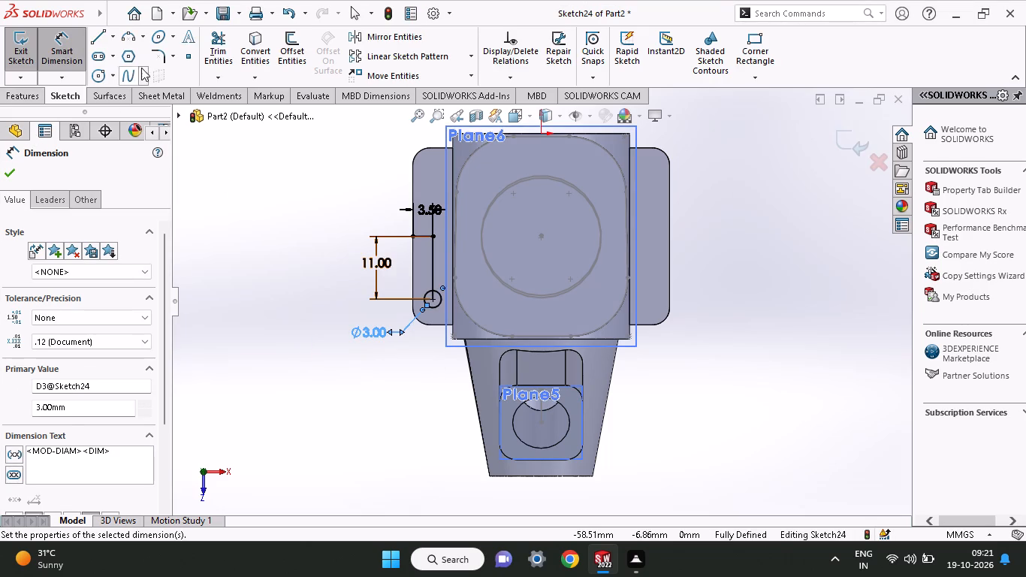
Trim away the horizontal line and the part of the vertical line outside the 3 mm circle.
click(222, 42)
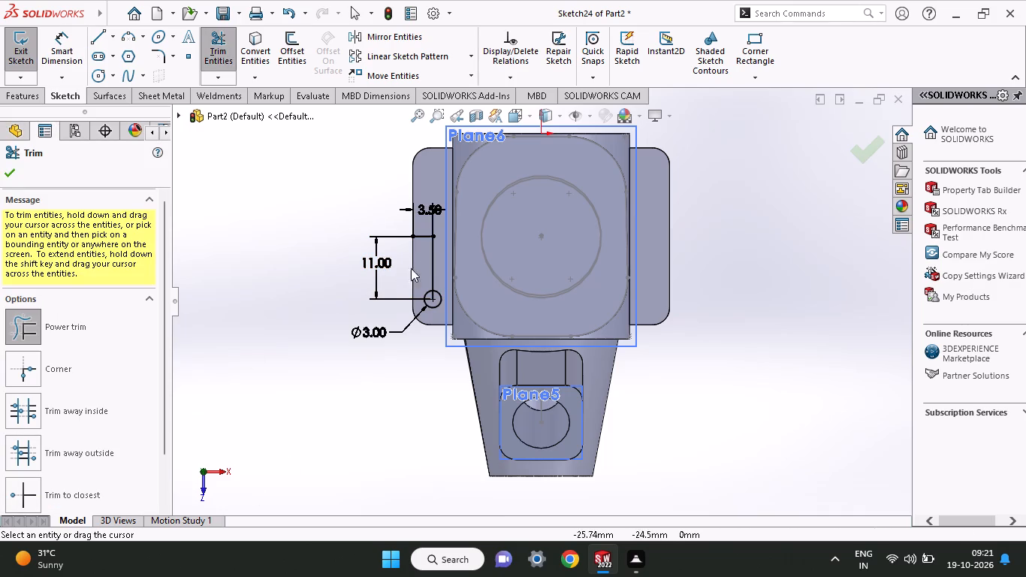
drag(447, 256, 421, 226)
click(11, 170)
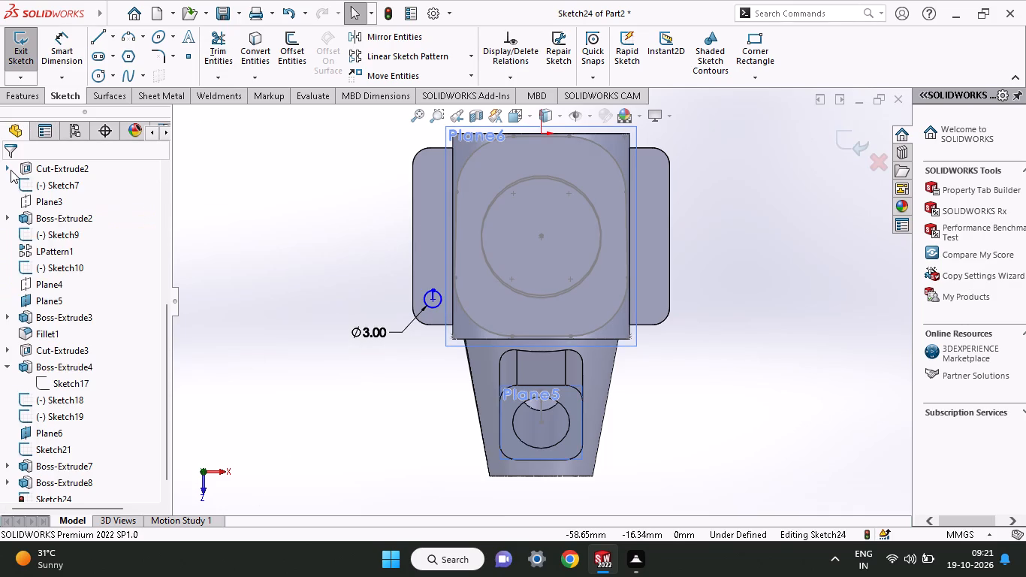
Cut-extrude the 3 mm circle's contour through the fin, mid-plane, with a depth of 20 mm.
click(44, 103)
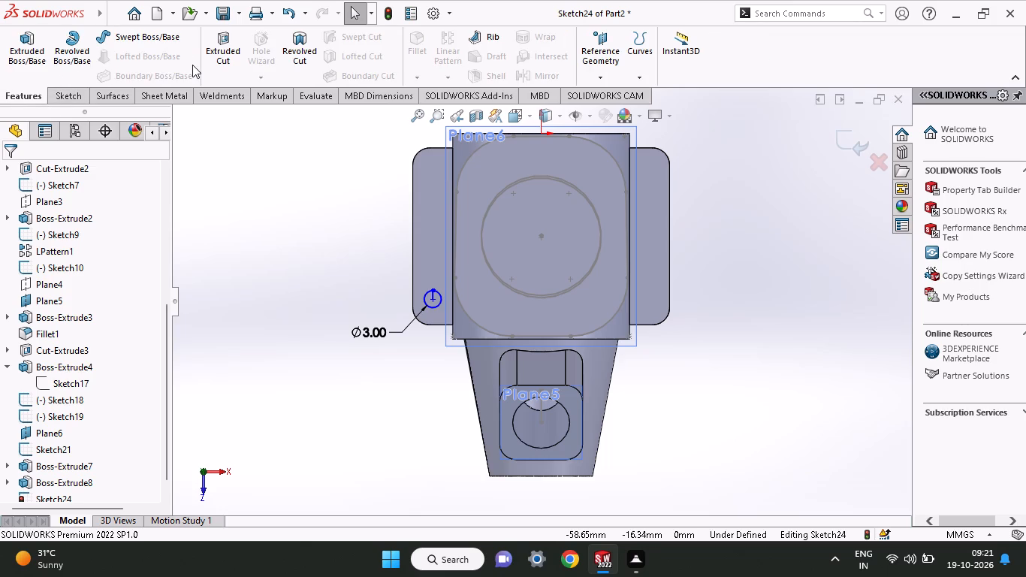
click(206, 65)
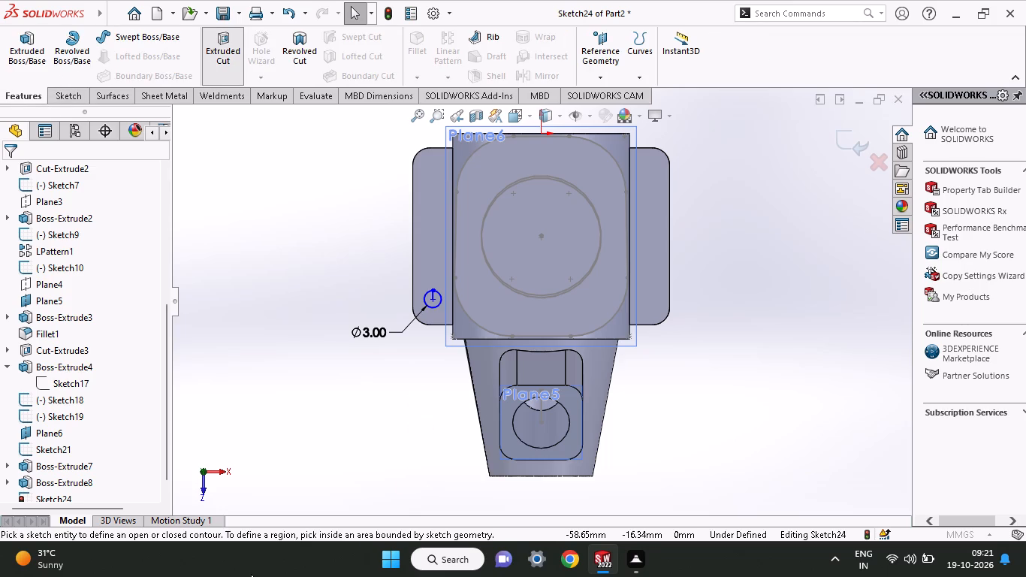
click(427, 307)
middle_drag(407, 380, 464, 292)
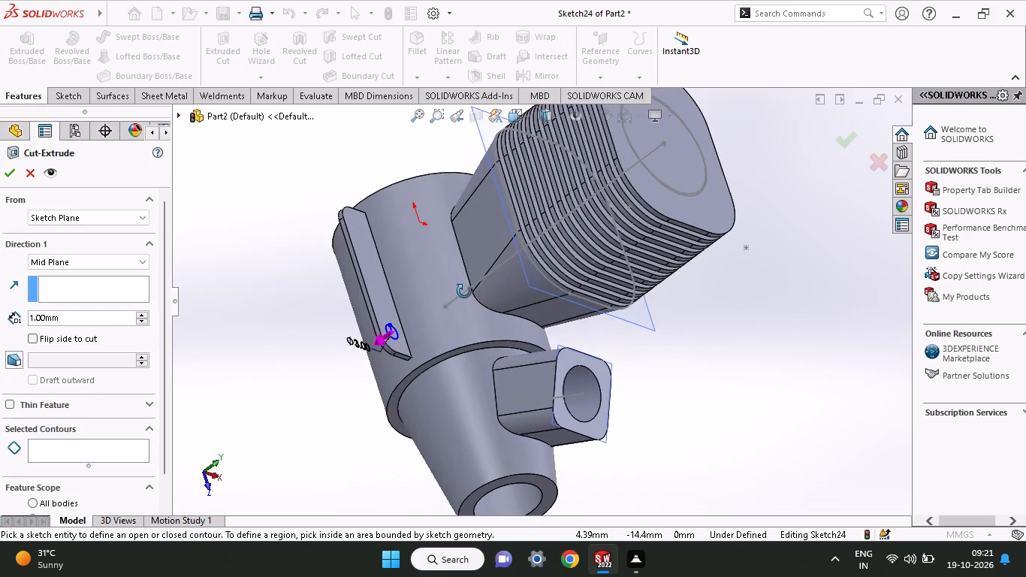
middle_drag(464, 292, 465, 292)
click(351, 361)
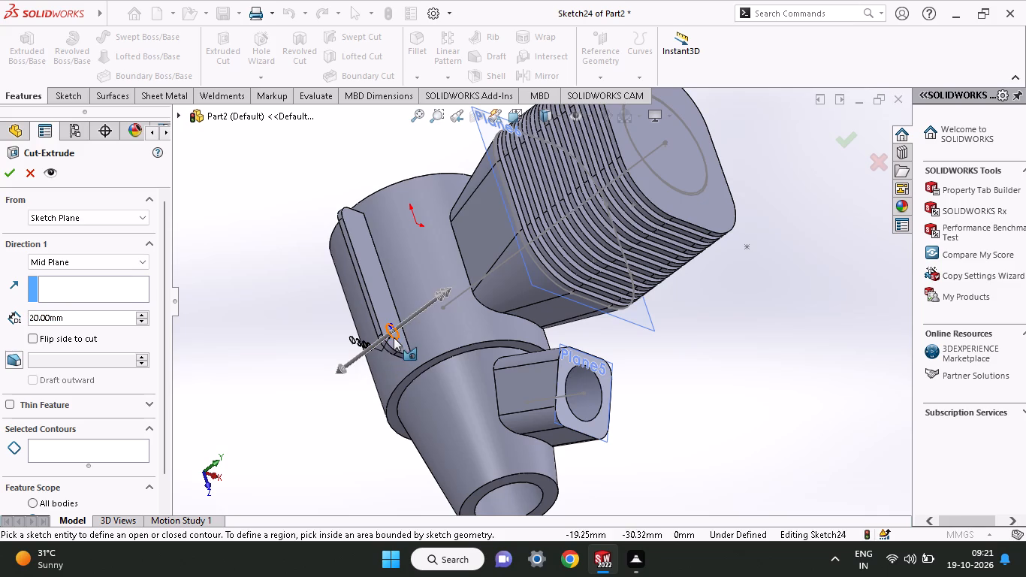
click(394, 337)
click(8, 171)
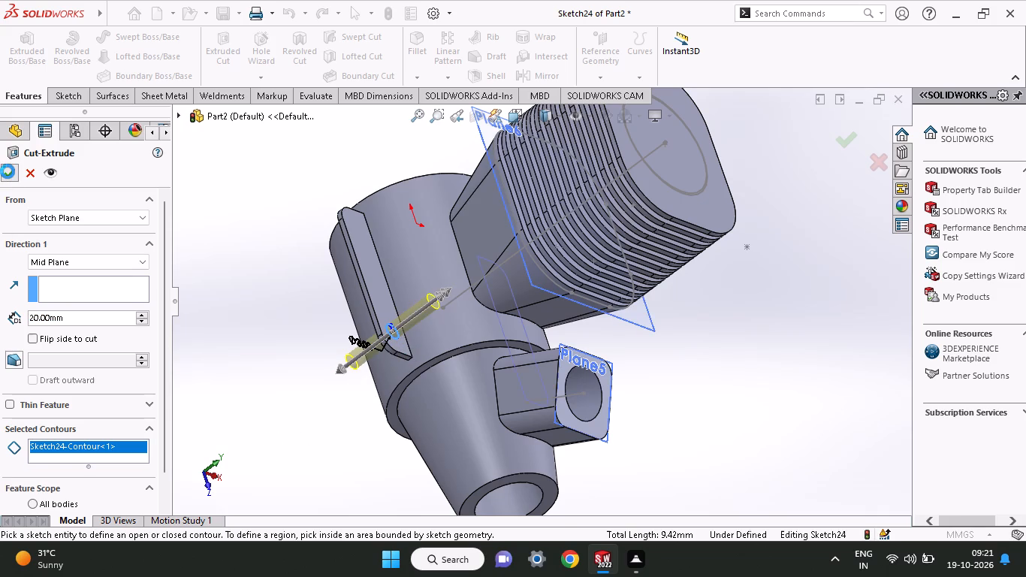
On the face of the fin with the hole, sketch a vertical line about 18.3 mm long from the hole's centre, away from the taper.
middle_drag(337, 319, 314, 326)
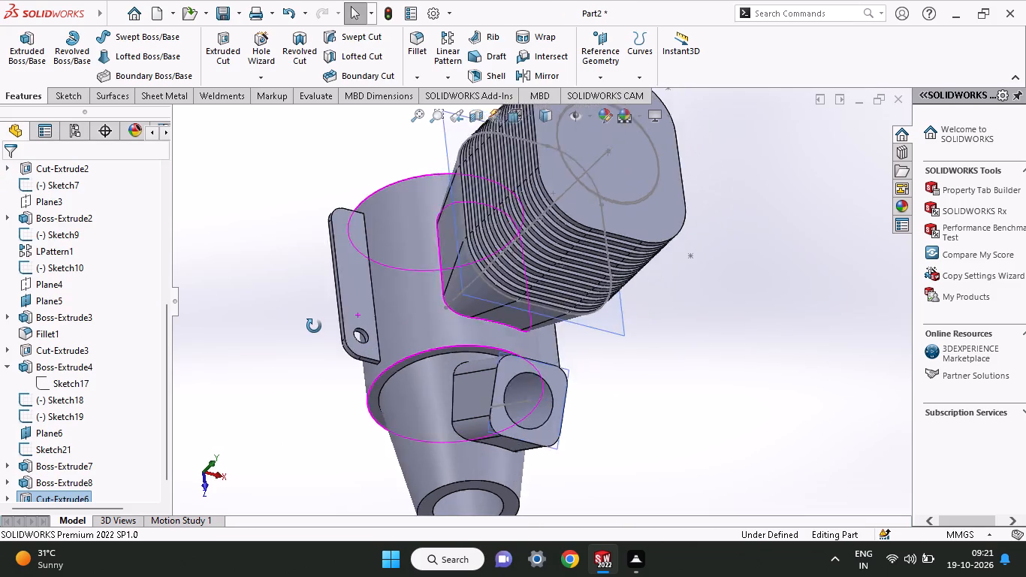
middle_drag(314, 326, 281, 345)
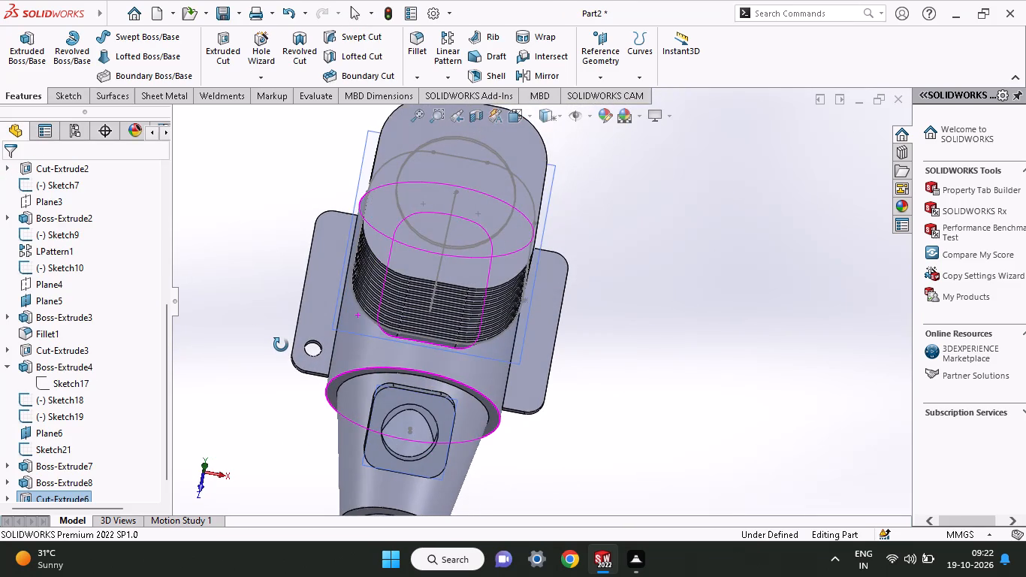
middle_drag(281, 345, 279, 345)
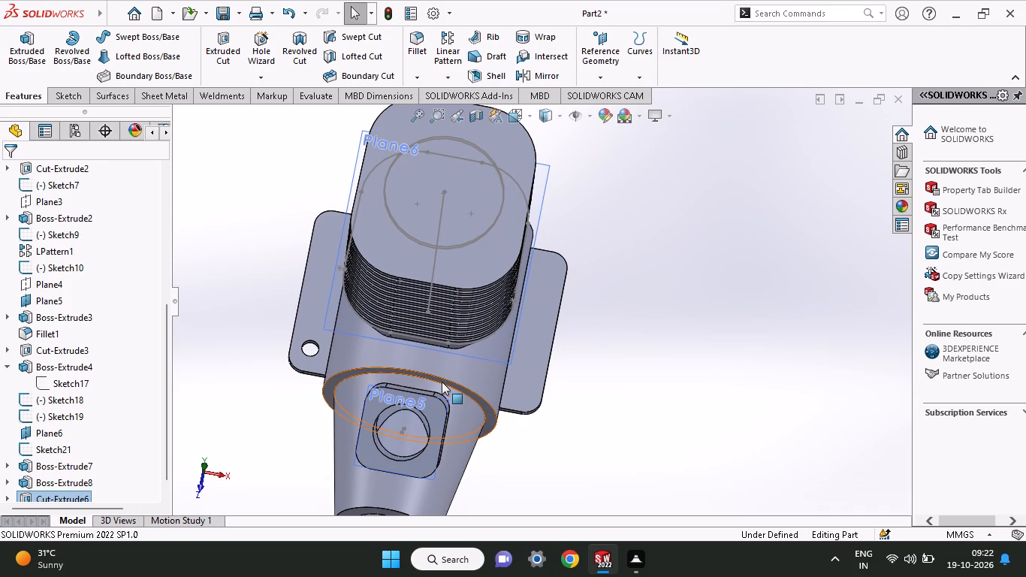
click(307, 295)
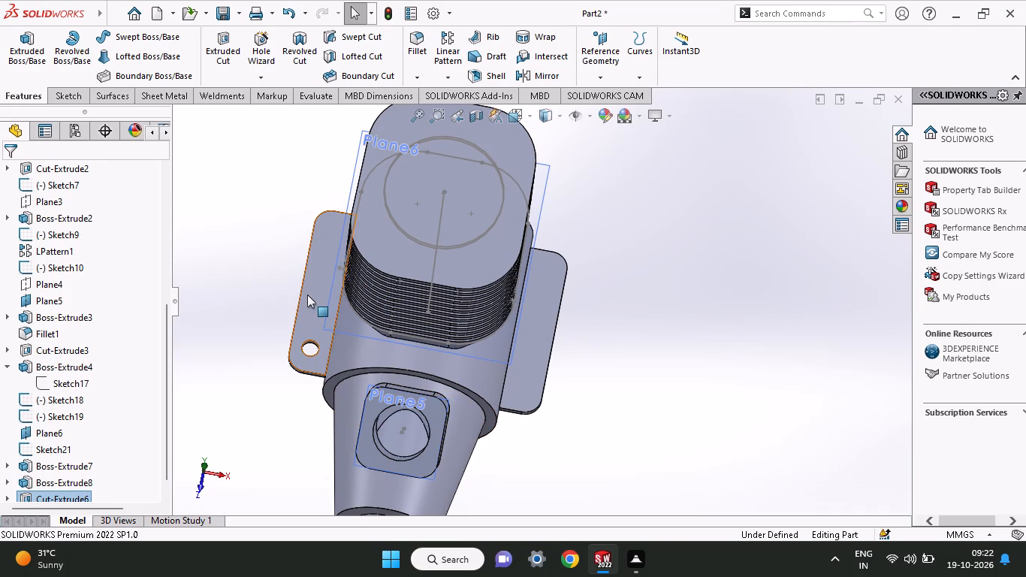
click(370, 251)
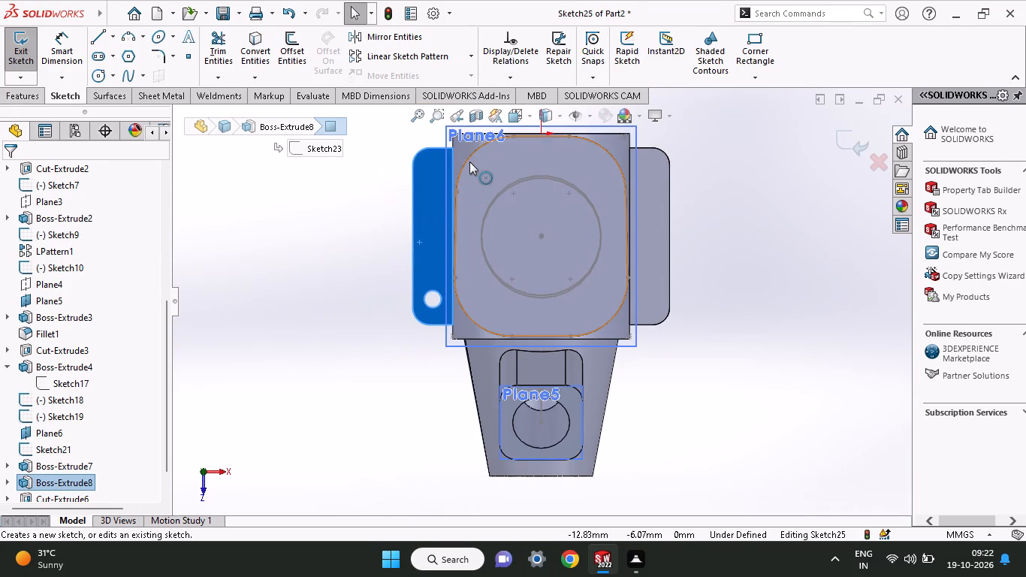
ctrl+scroll(469, 162, up, 1)
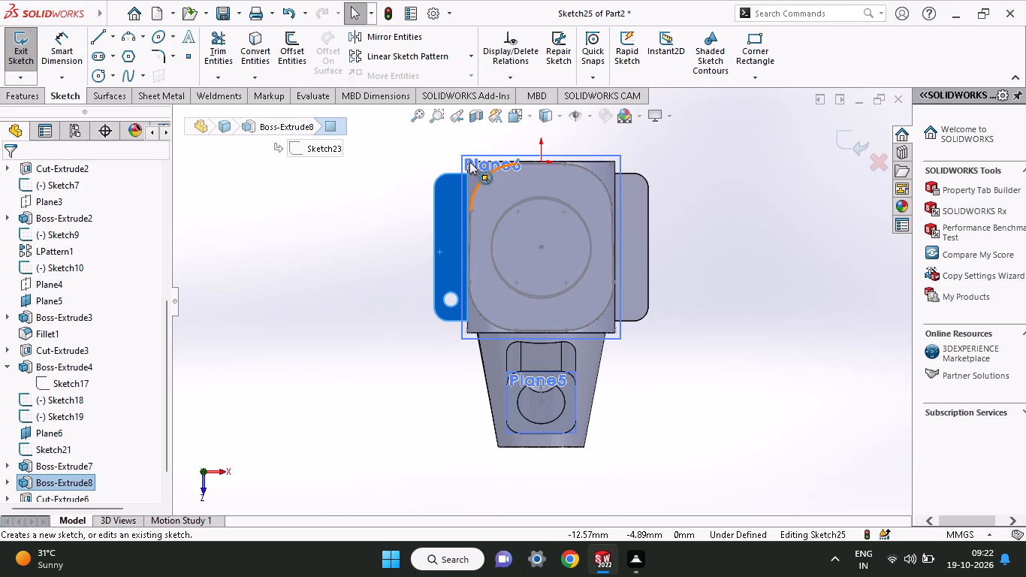
ctrl+scroll(469, 162, down, 2)
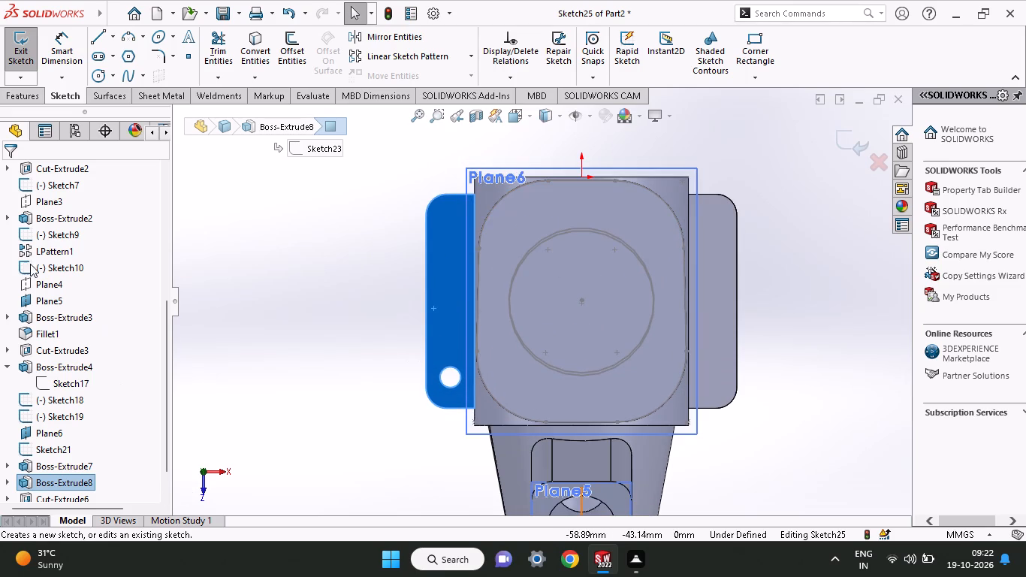
click(105, 33)
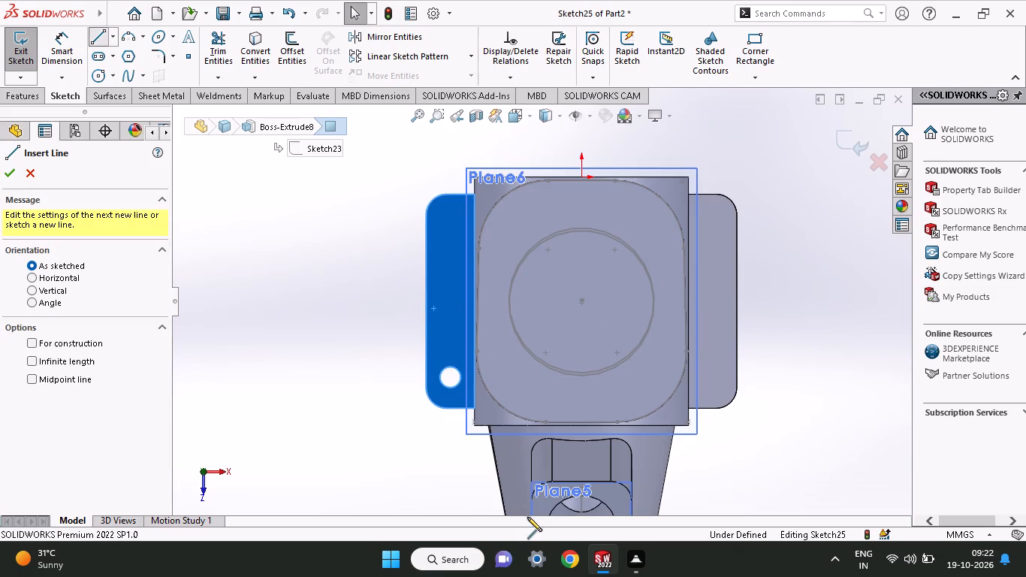
click(449, 376)
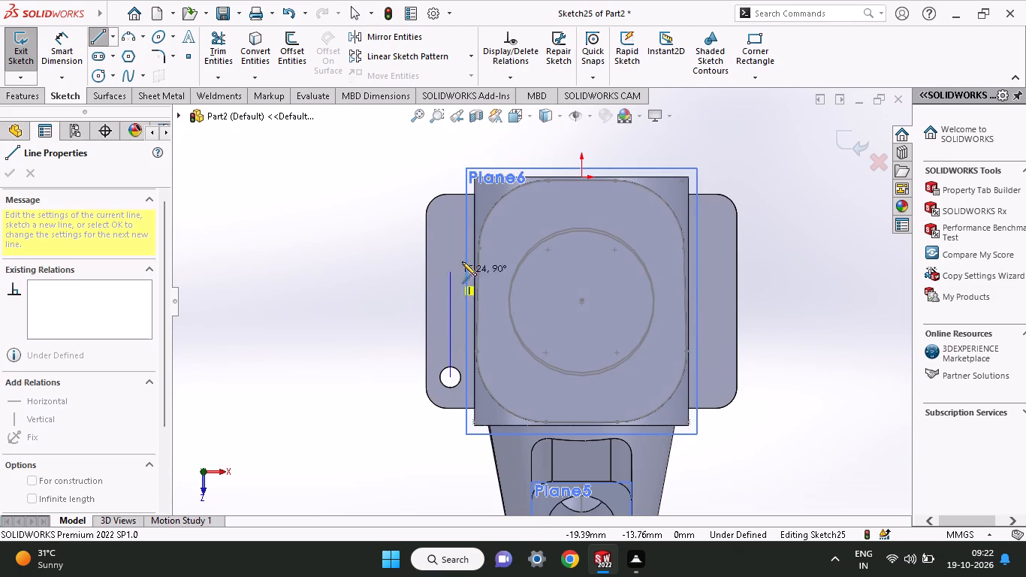
click(448, 251)
right_click(346, 250)
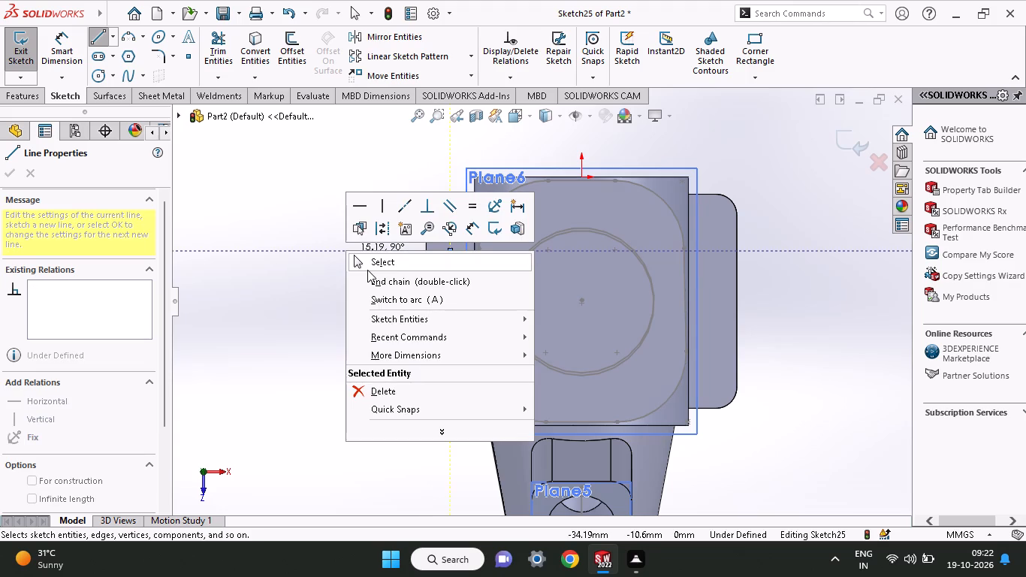
click(367, 267)
Set the length of the vertical line from the hole's centre to 22 mm.
click(73, 53)
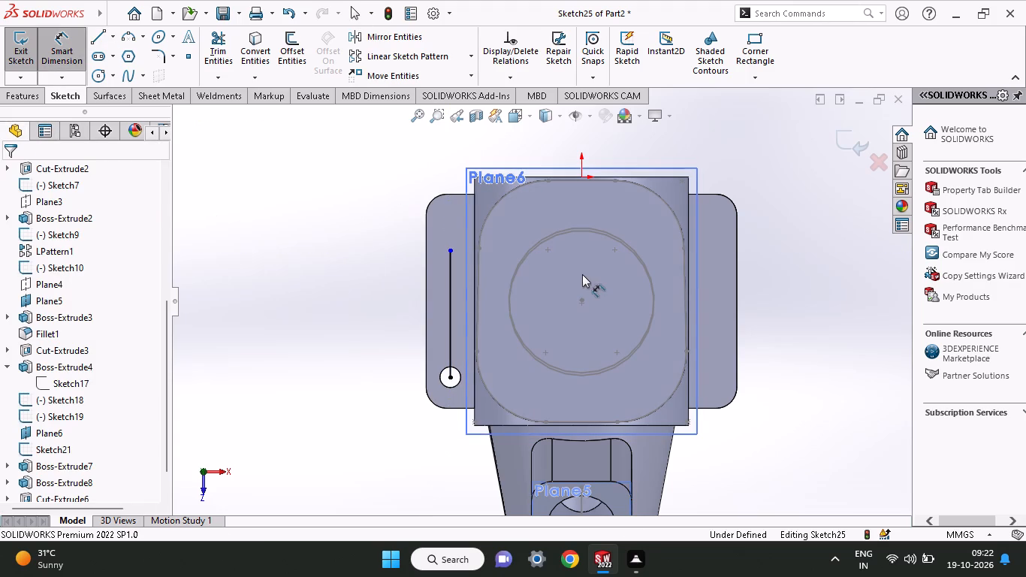
click(451, 290)
drag(371, 288, 401, 322)
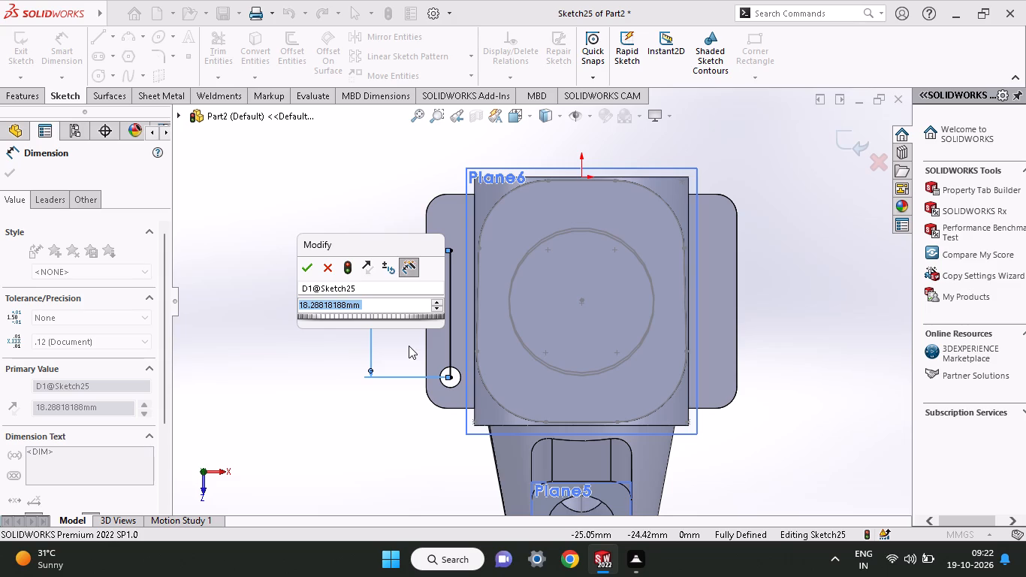
text(22)
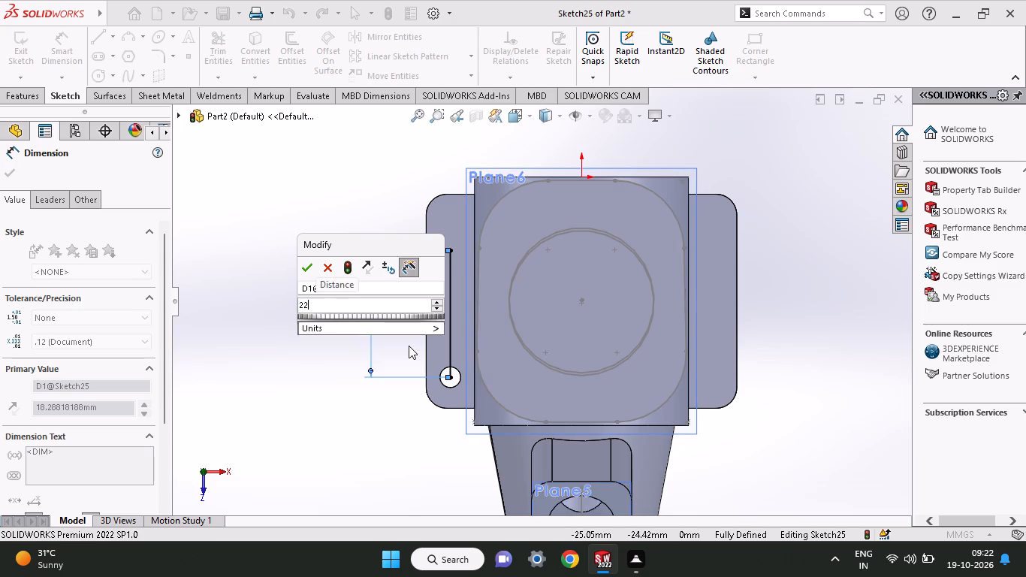
key(Return)
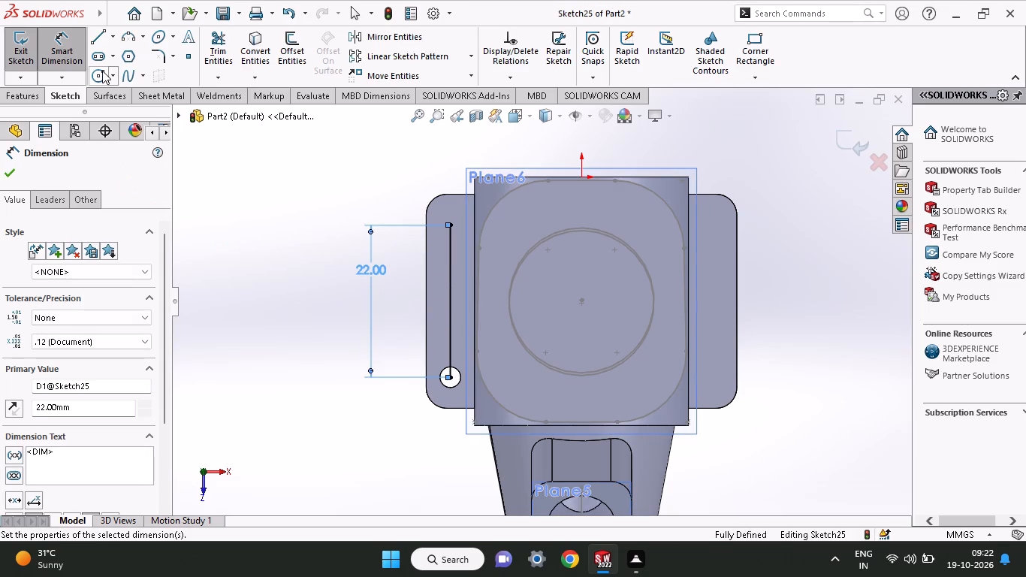
Sketch a 3 mm diameter circle centred on the vertical line's end farthest from the existing fin hole.
click(97, 75)
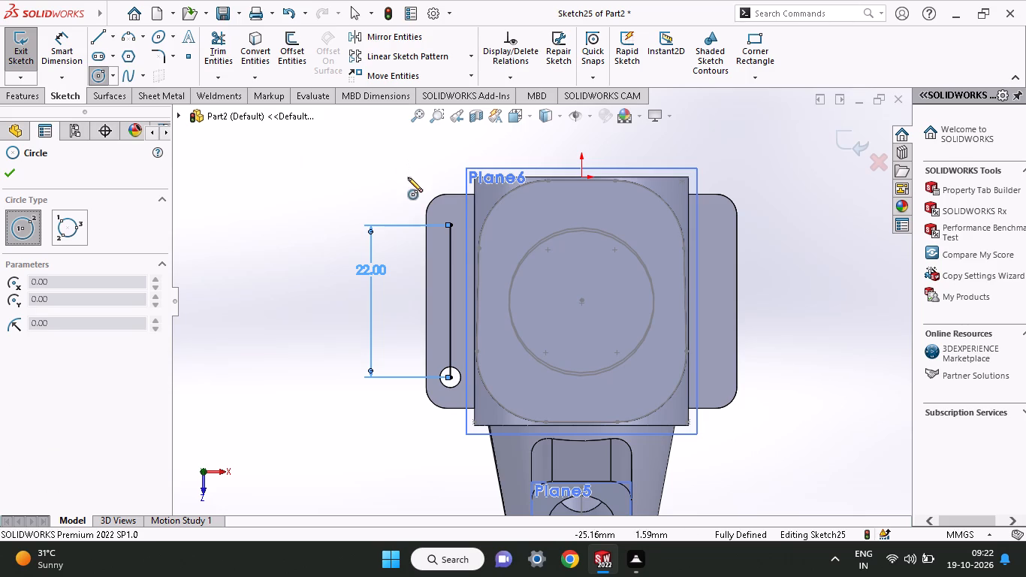
click(448, 227)
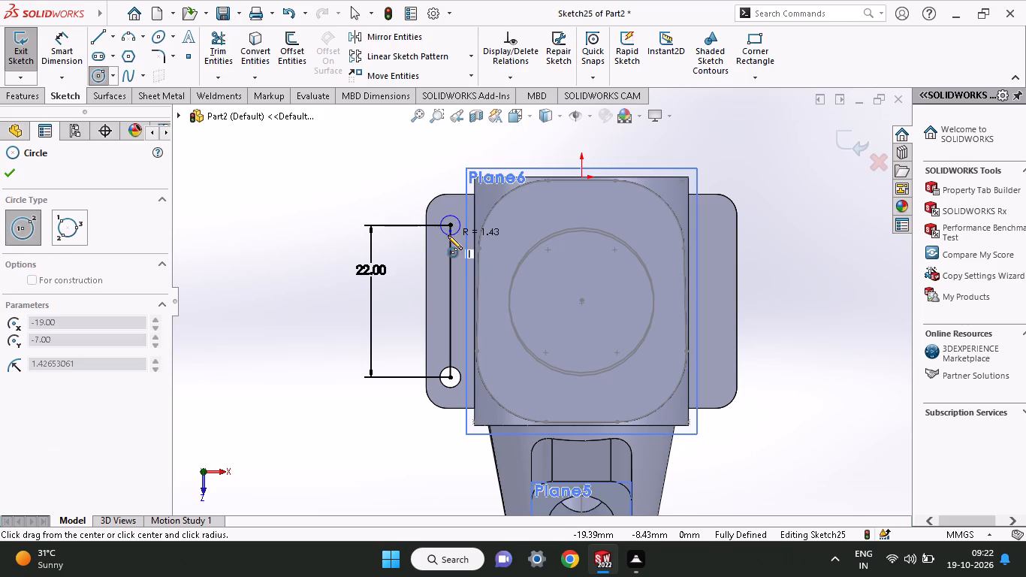
click(448, 238)
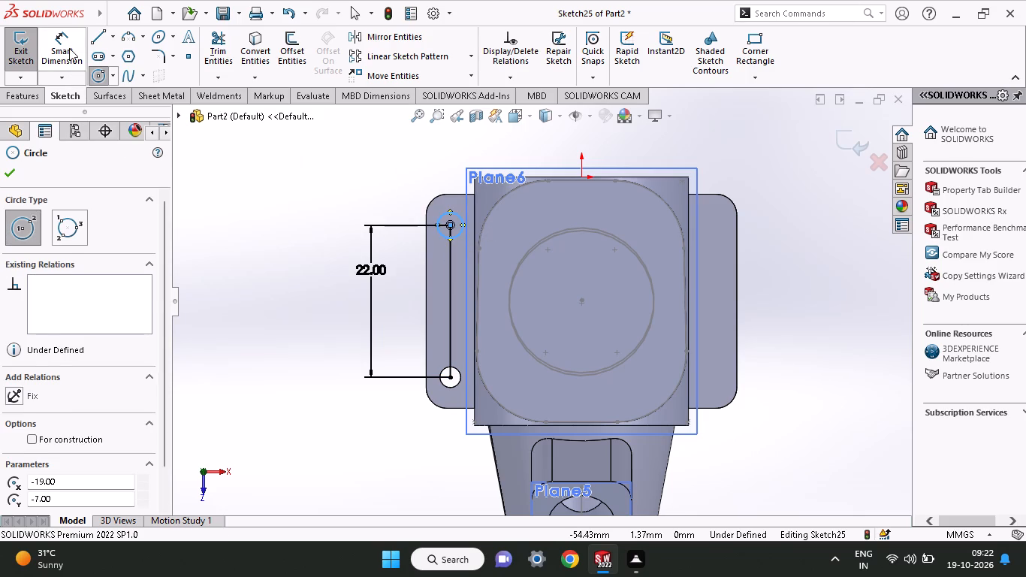
click(69, 48)
click(443, 229)
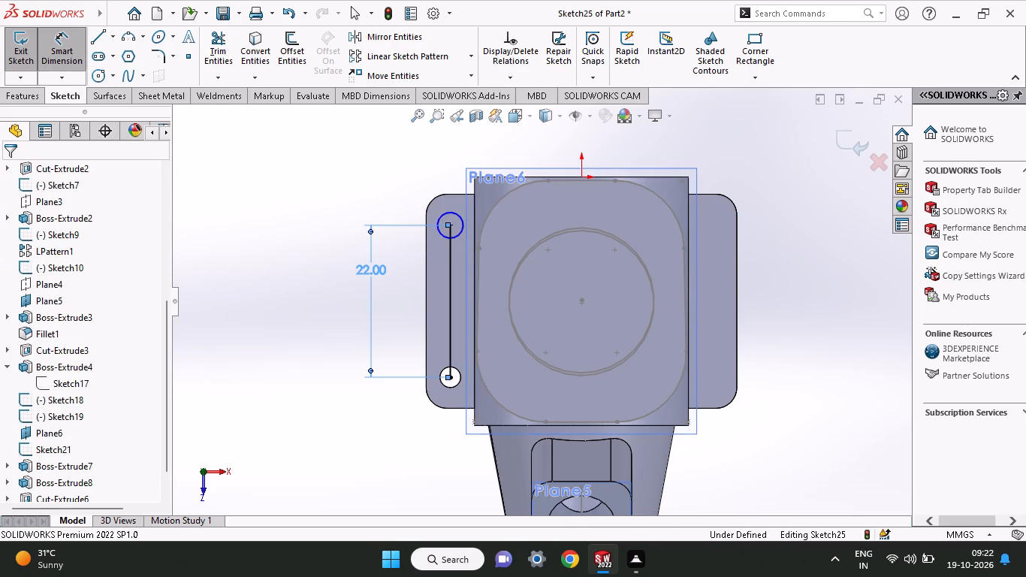
click(437, 230)
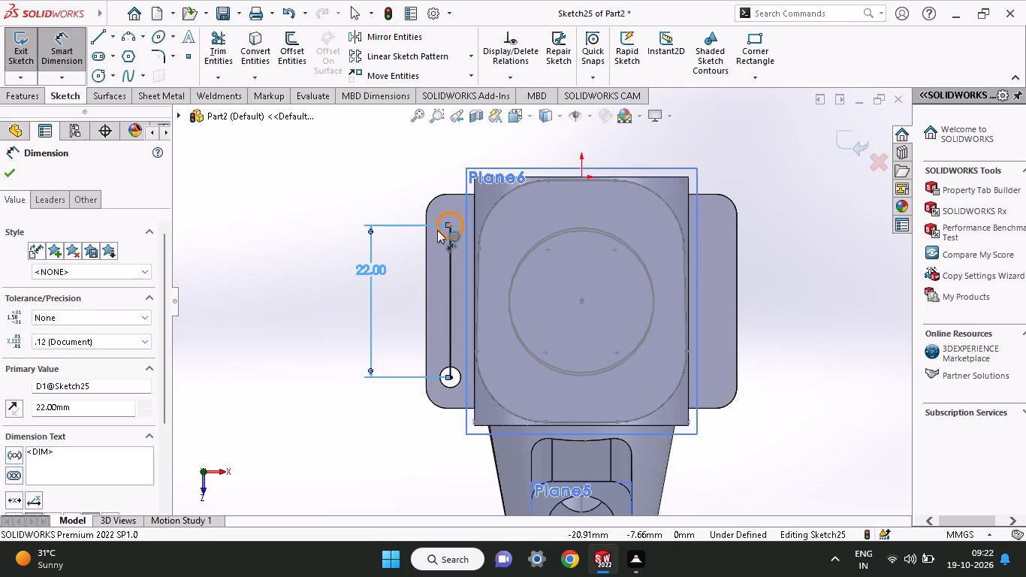
click(387, 181)
key(3)
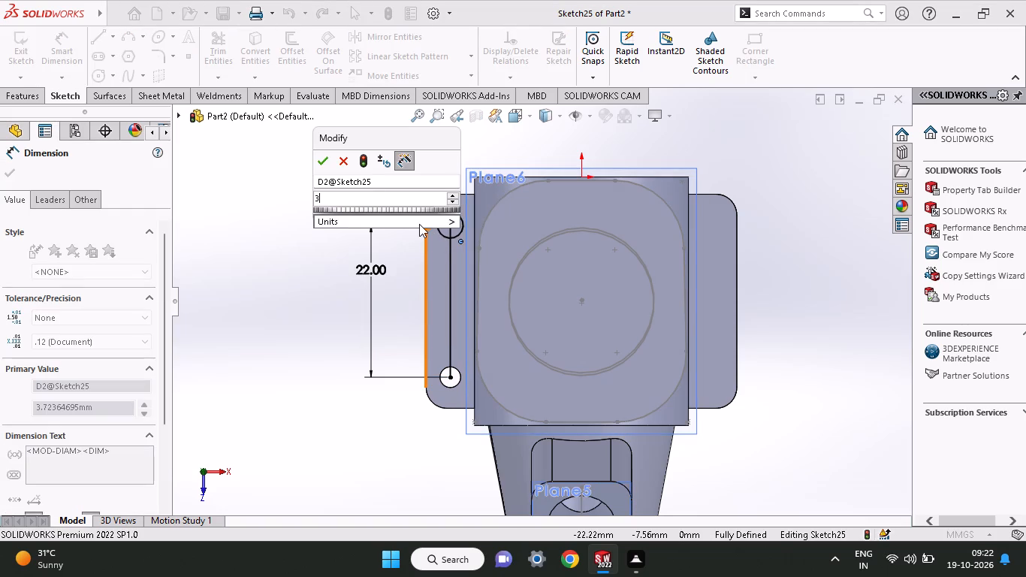
key(Return)
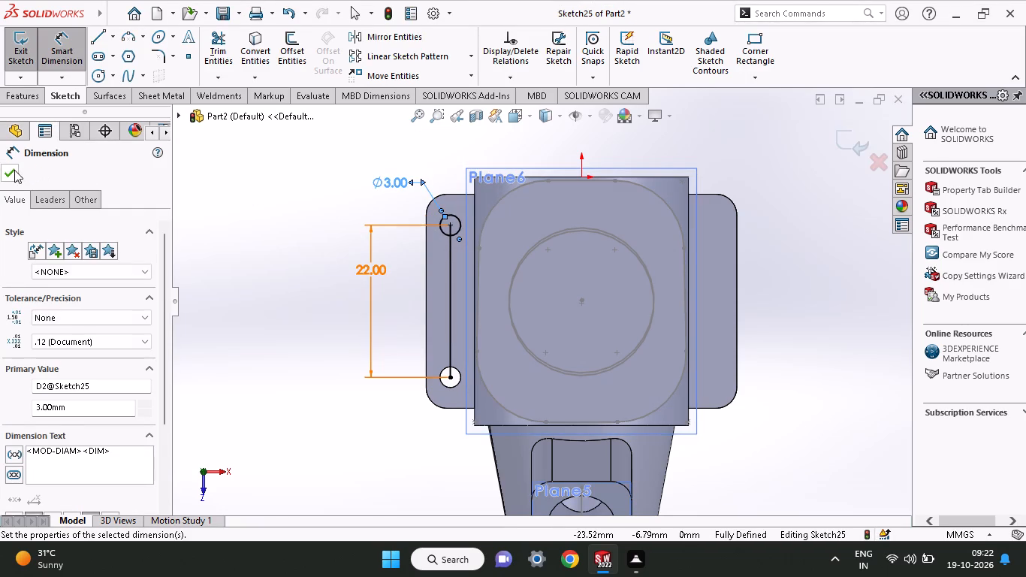
click(14, 170)
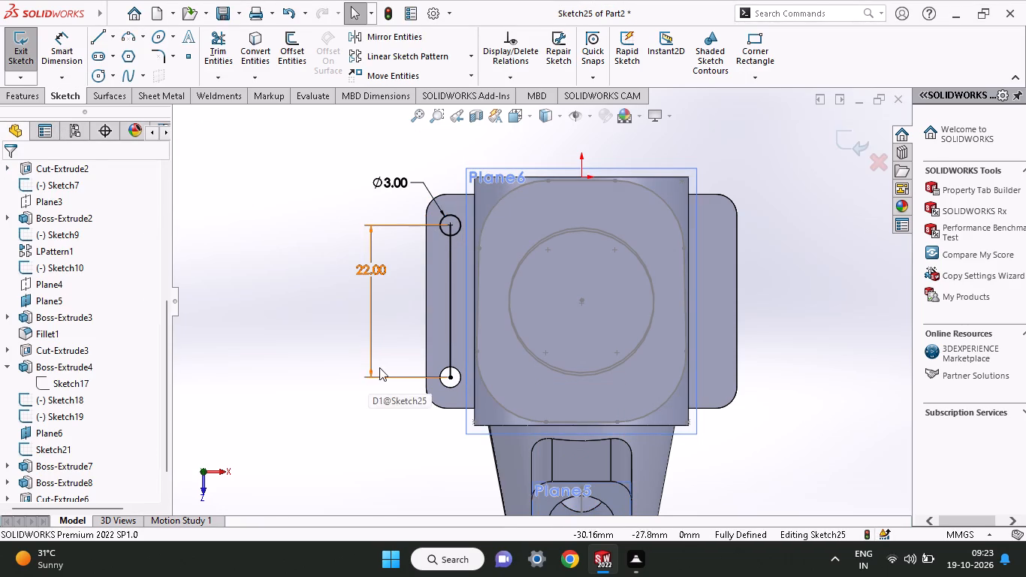
Delete the 22 mm vertical line from the sketch, leaving the 3 mm circle.
click(450, 340)
right_click(450, 340)
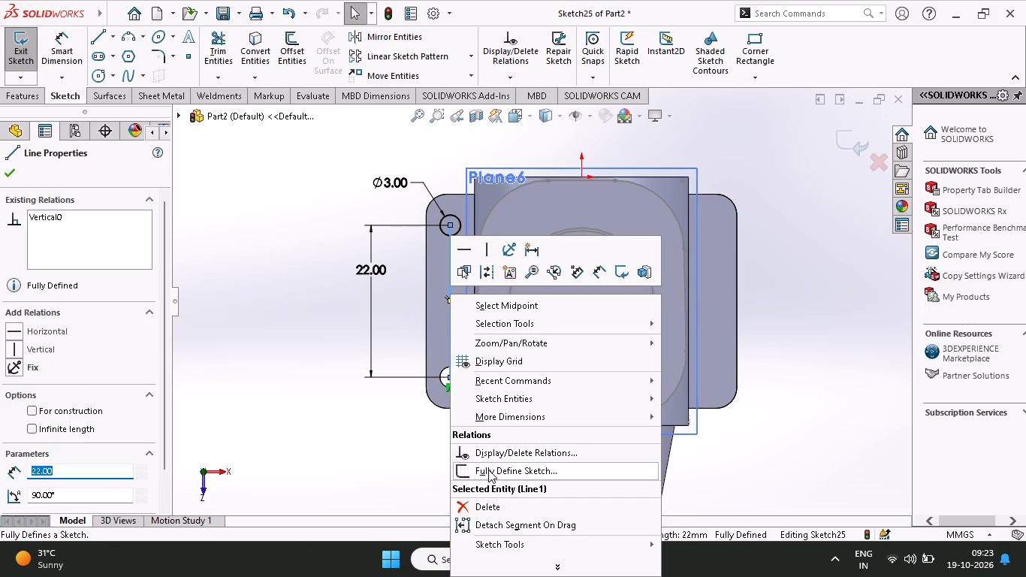
click(489, 505)
click(639, 307)
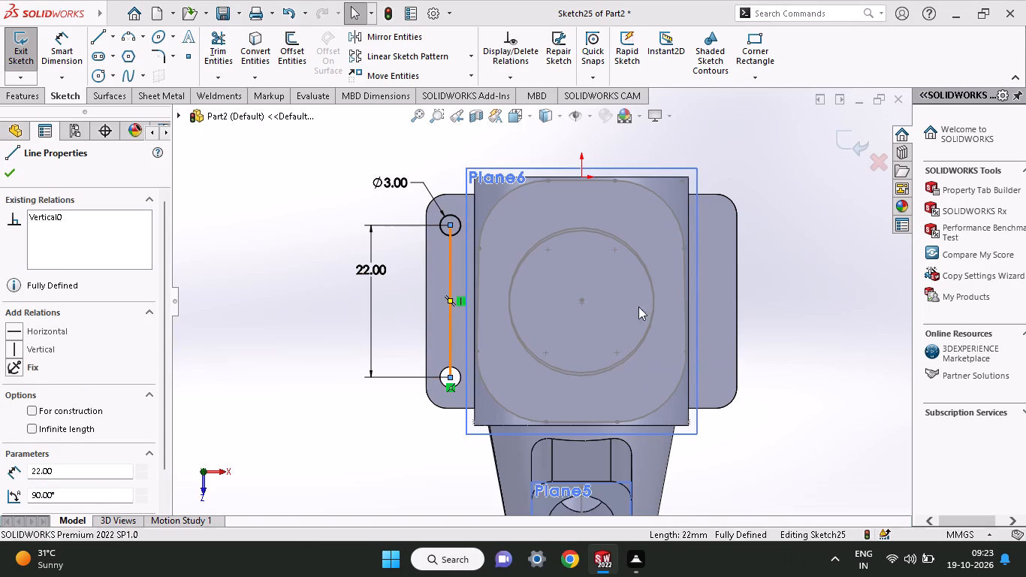
Cut-extrude the 3 mm circle through the fin, mid-plane, with a depth of 20 mm.
click(22, 98)
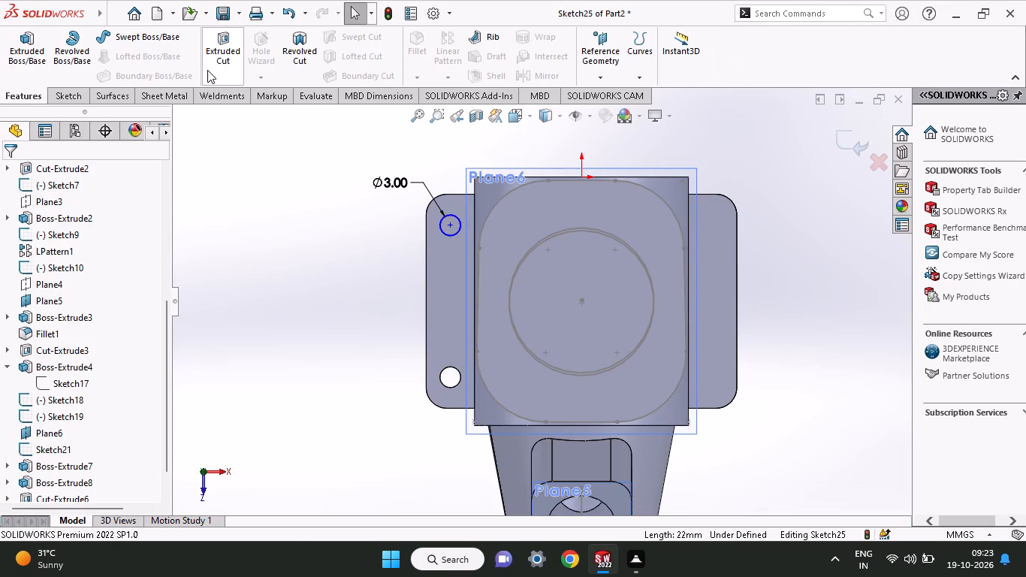
click(213, 63)
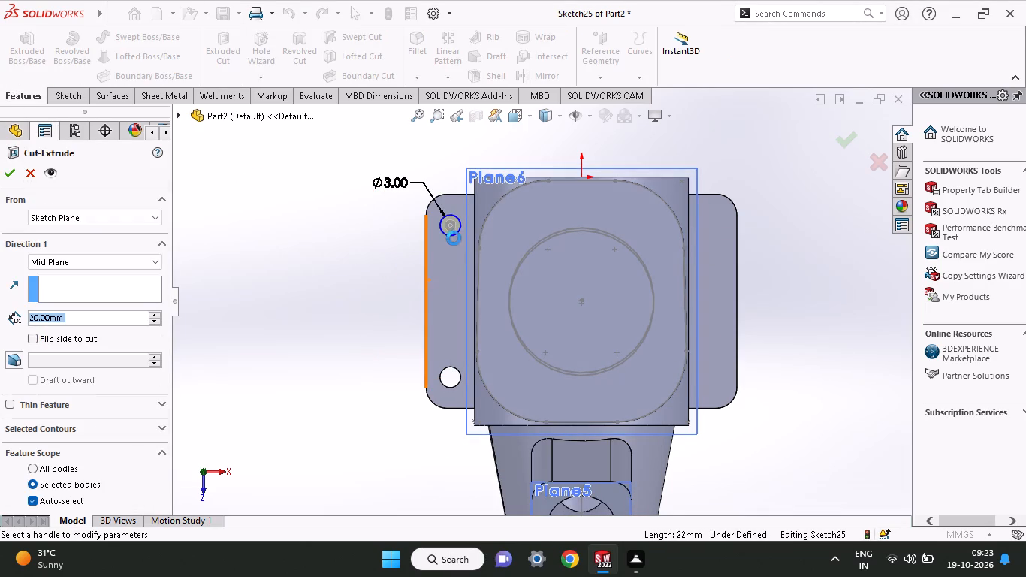
click(454, 238)
middle_drag(381, 273, 418, 285)
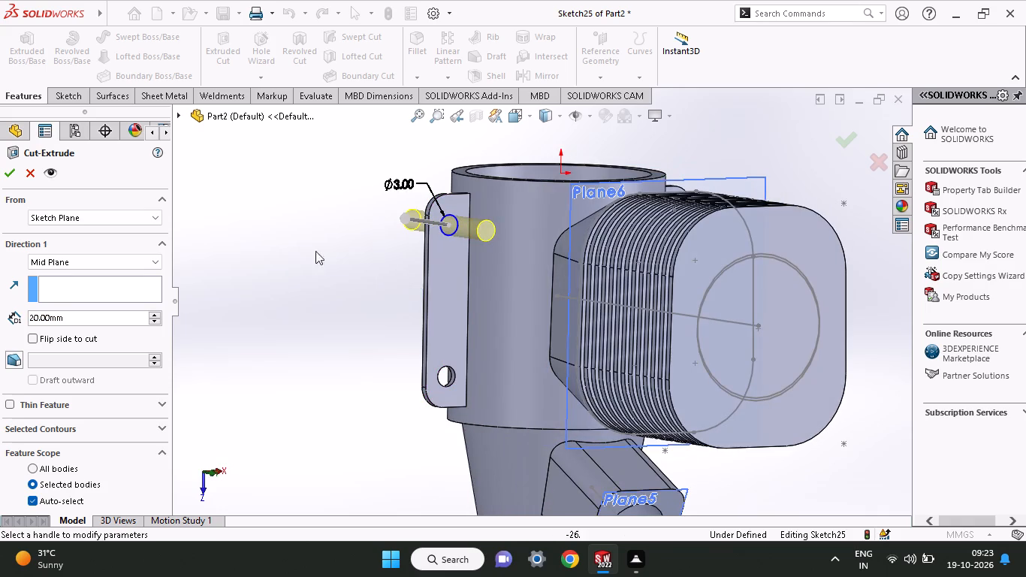
click(4, 171)
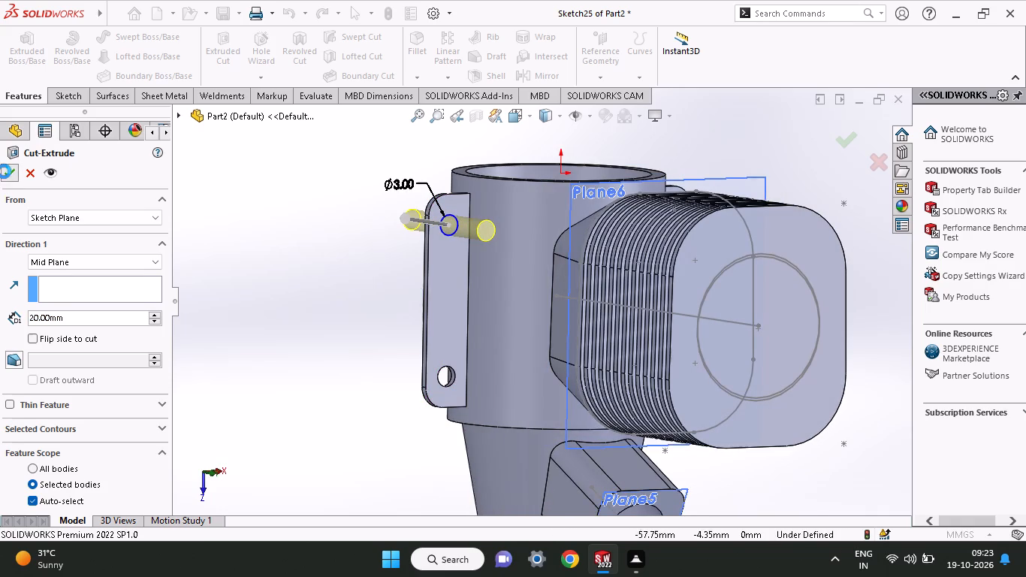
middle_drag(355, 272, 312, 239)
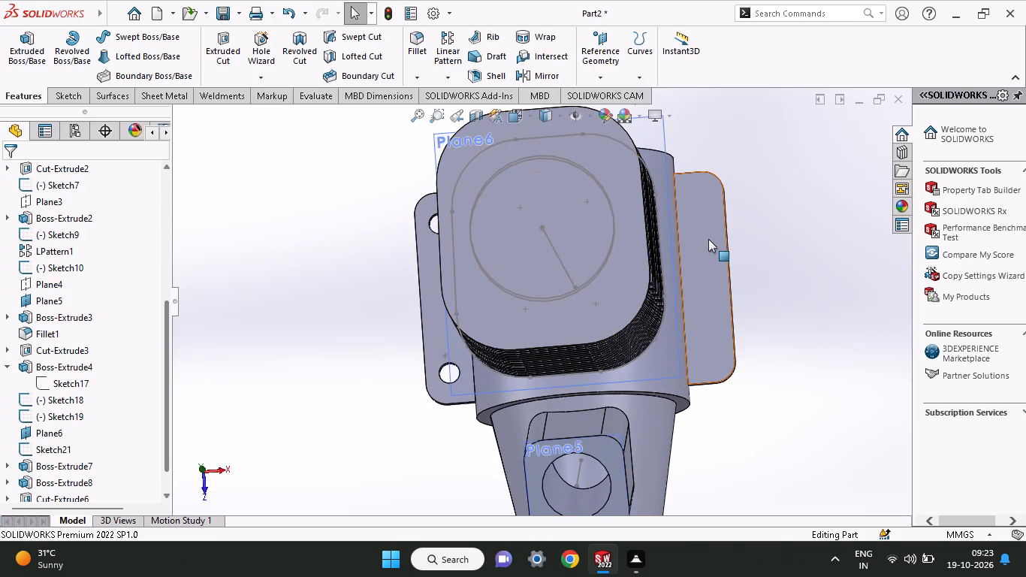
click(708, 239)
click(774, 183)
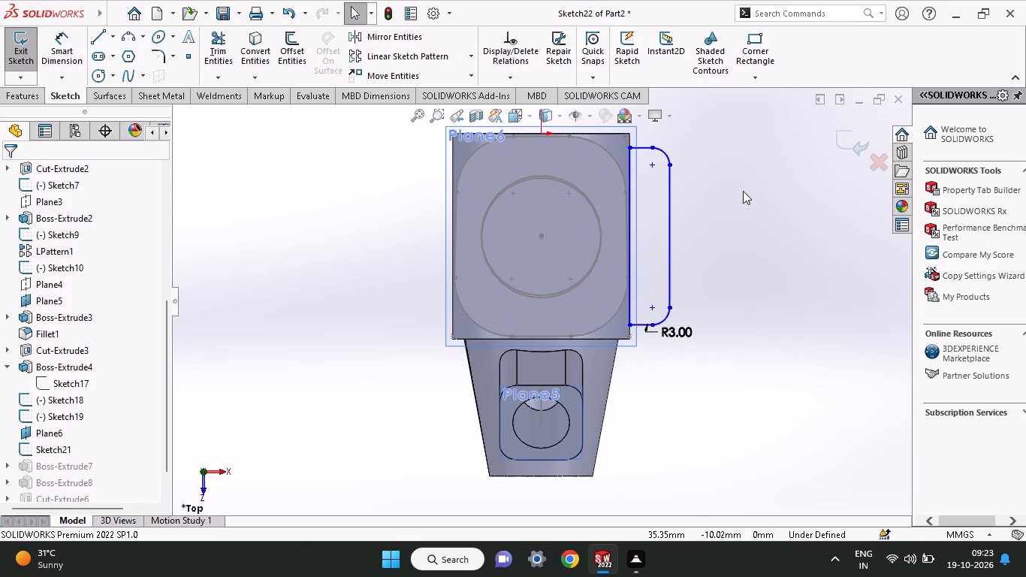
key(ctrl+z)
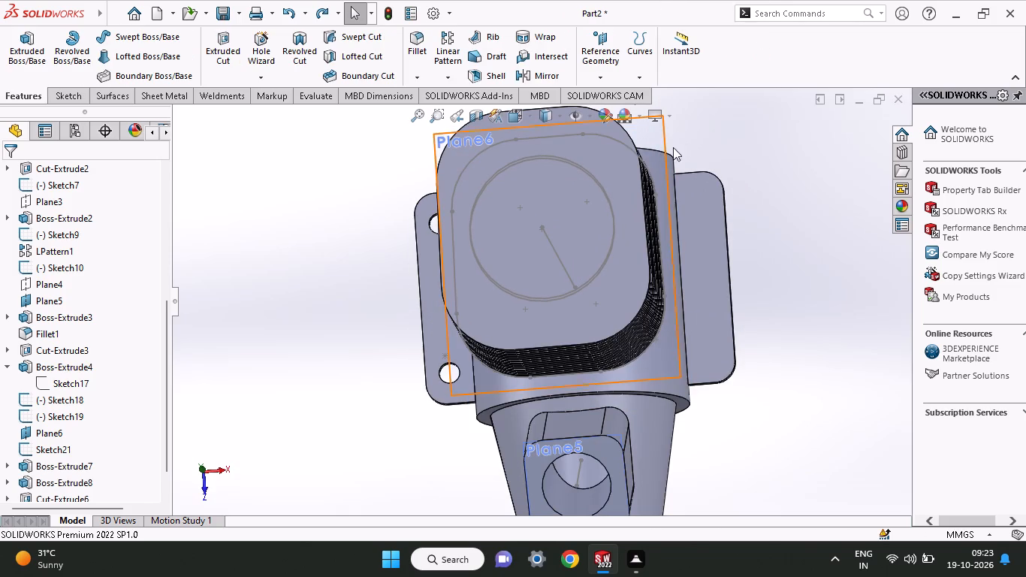
On the face of the fin without holes, sketch a horizontal line about 4.5 mm long outward from the midpoint of the adjoining body edge.
click(709, 214)
click(773, 164)
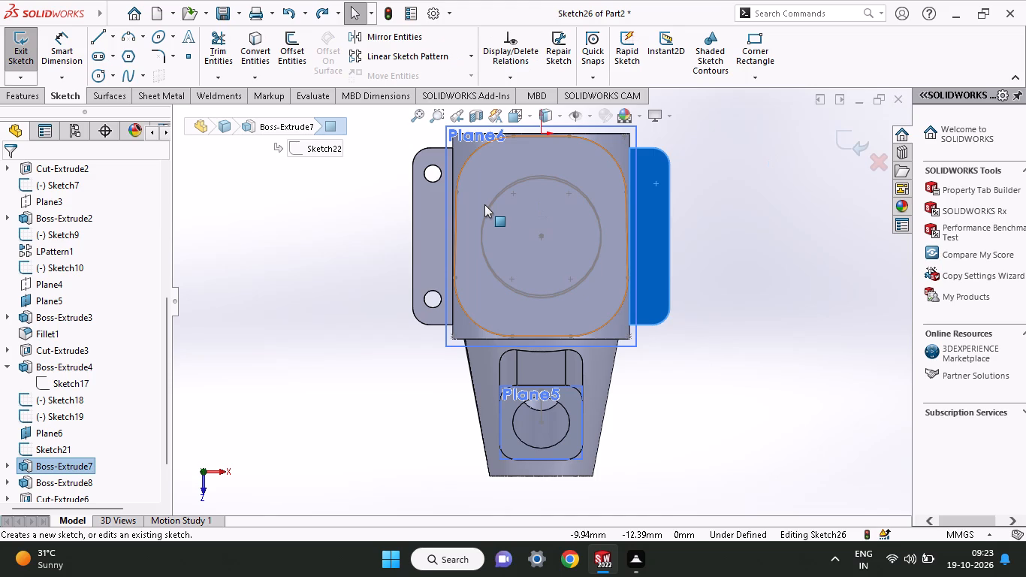
click(101, 31)
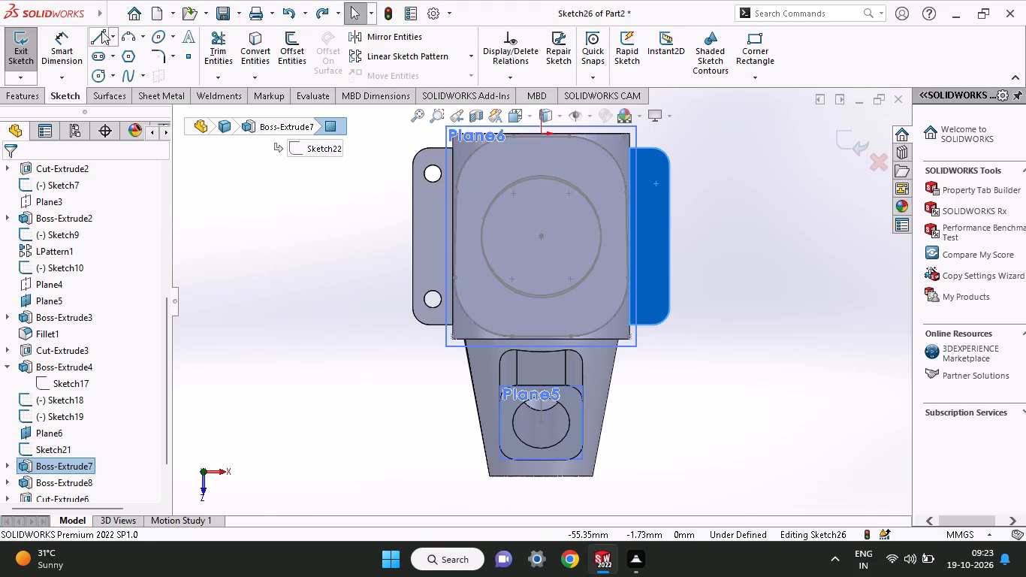
click(626, 234)
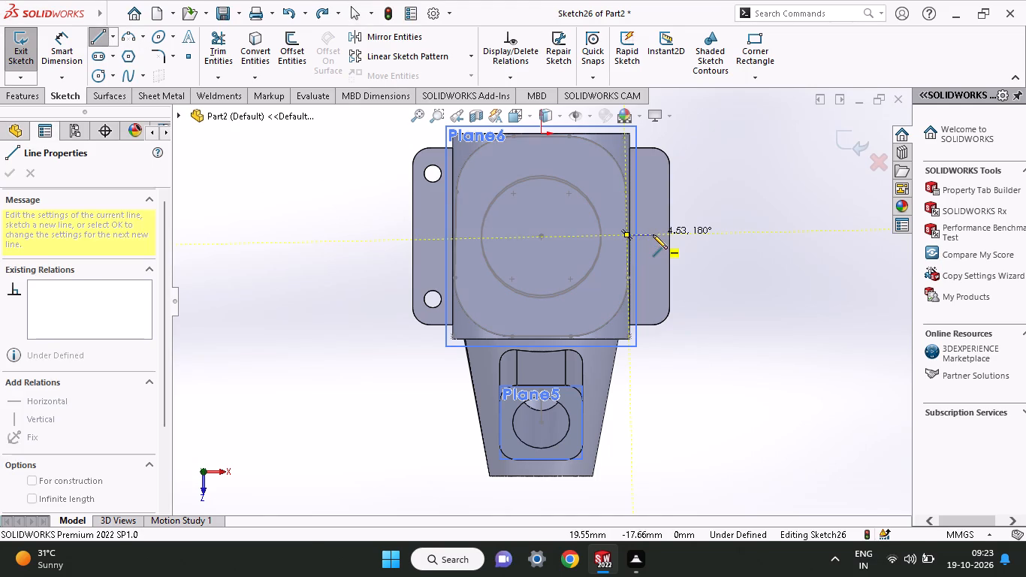
click(653, 234)
right_click(740, 222)
click(755, 227)
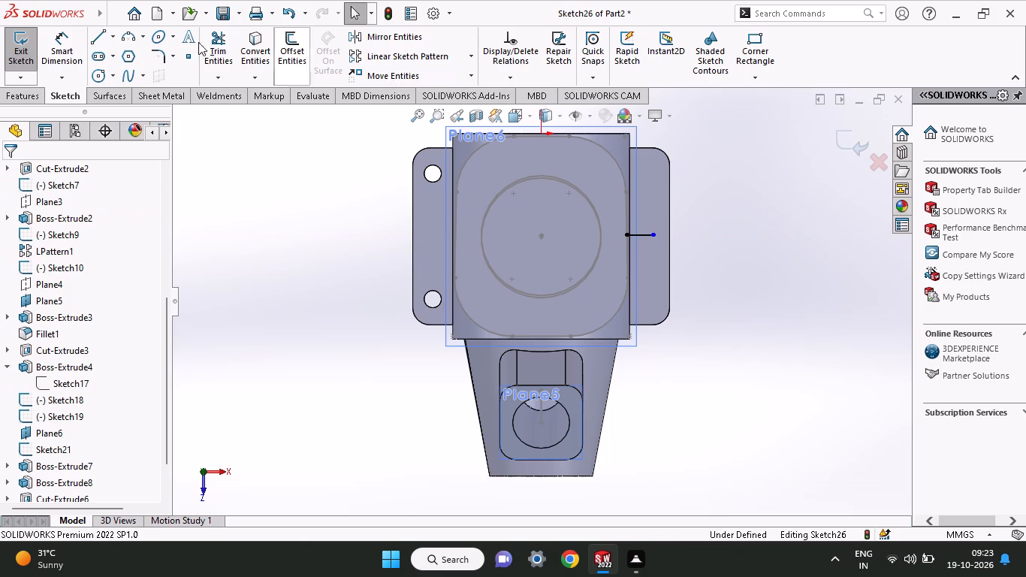
Set the length of the horizontal line to 3.5 mm.
click(53, 41)
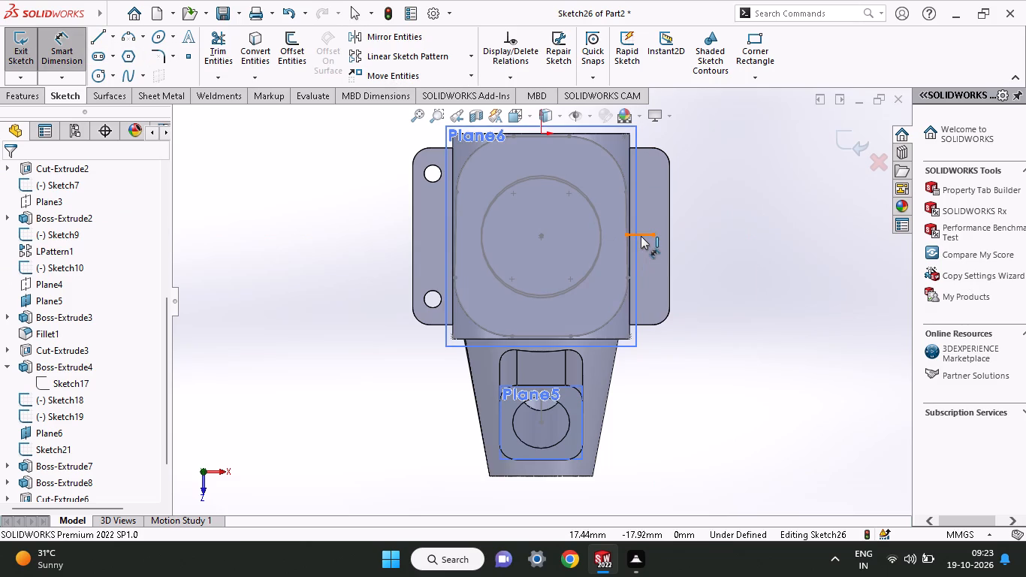
click(641, 236)
click(649, 207)
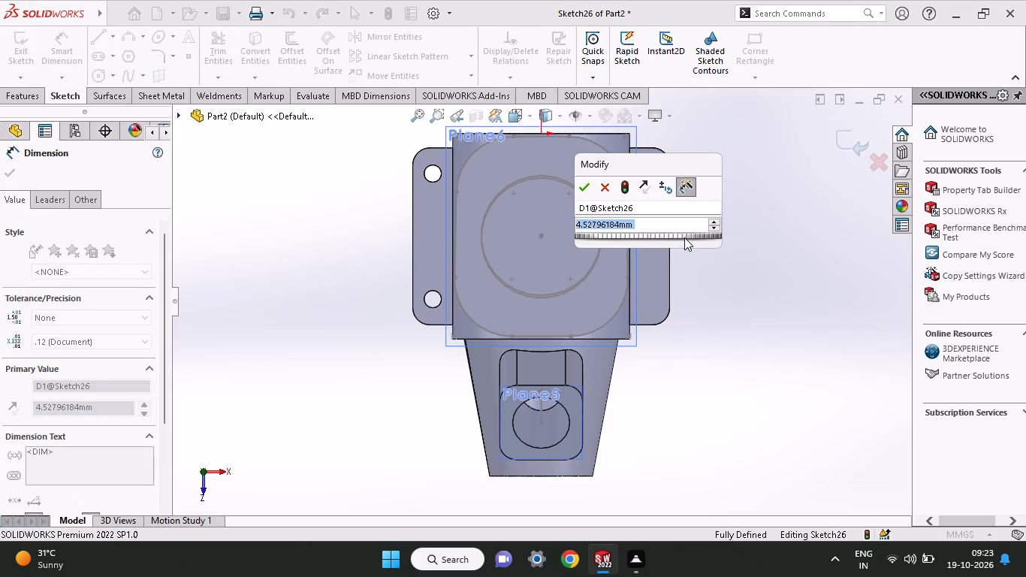
text(3.5)
key(Return)
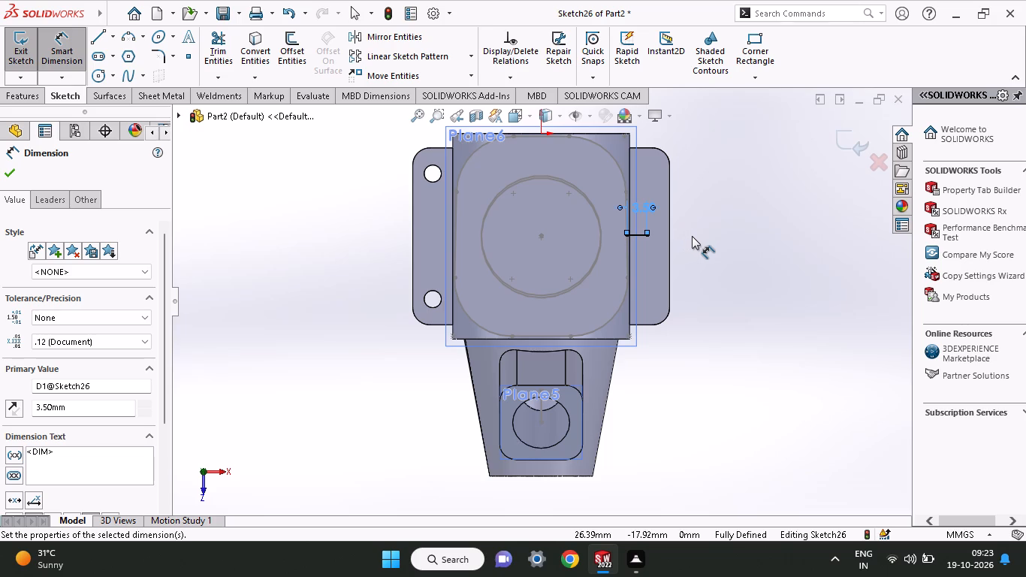
Sketch a vertical line about 21.3 mm long from the horizontal line's outer end, towards the taper.
click(102, 35)
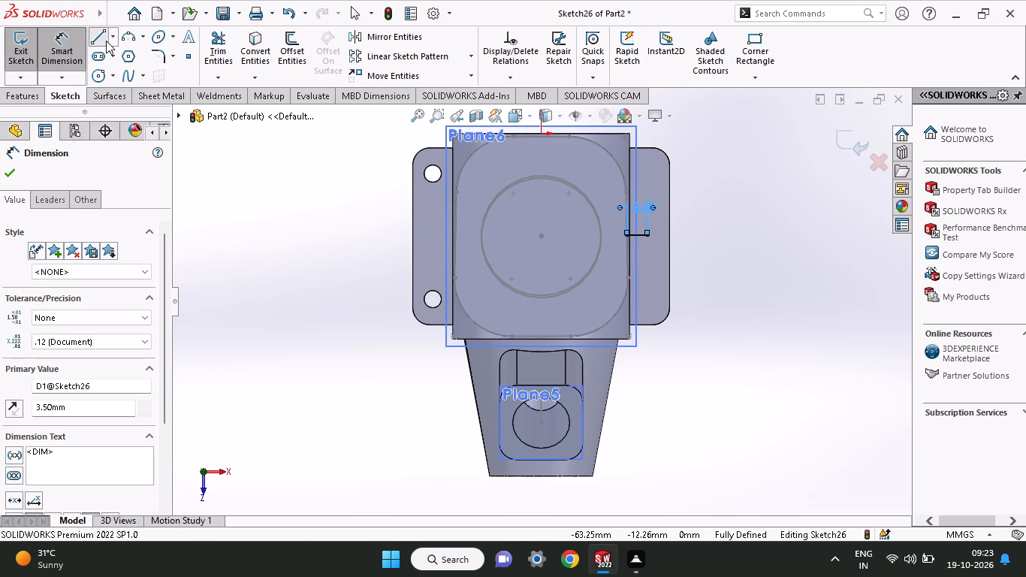
click(647, 237)
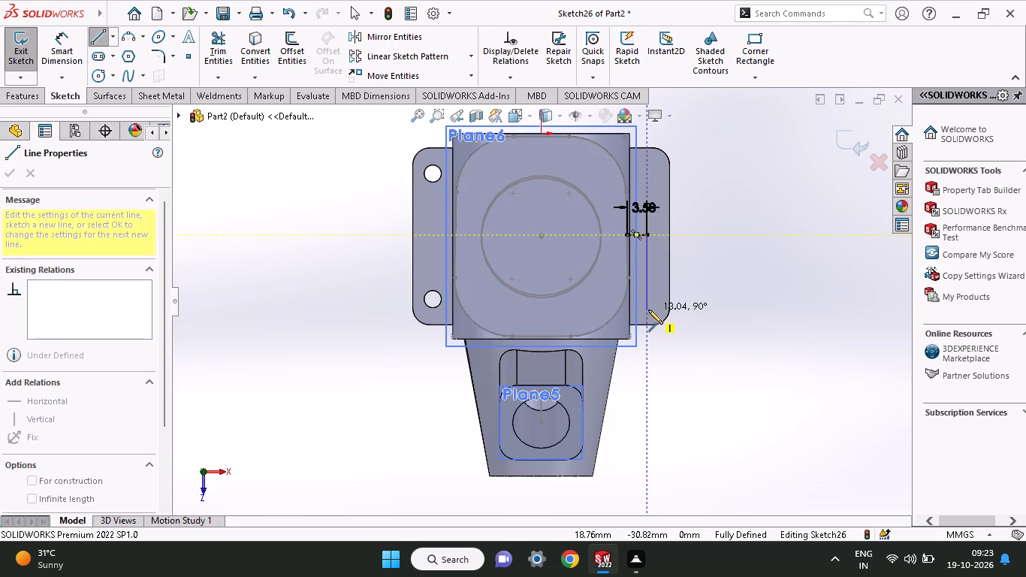
click(649, 357)
right_click(670, 329)
click(687, 334)
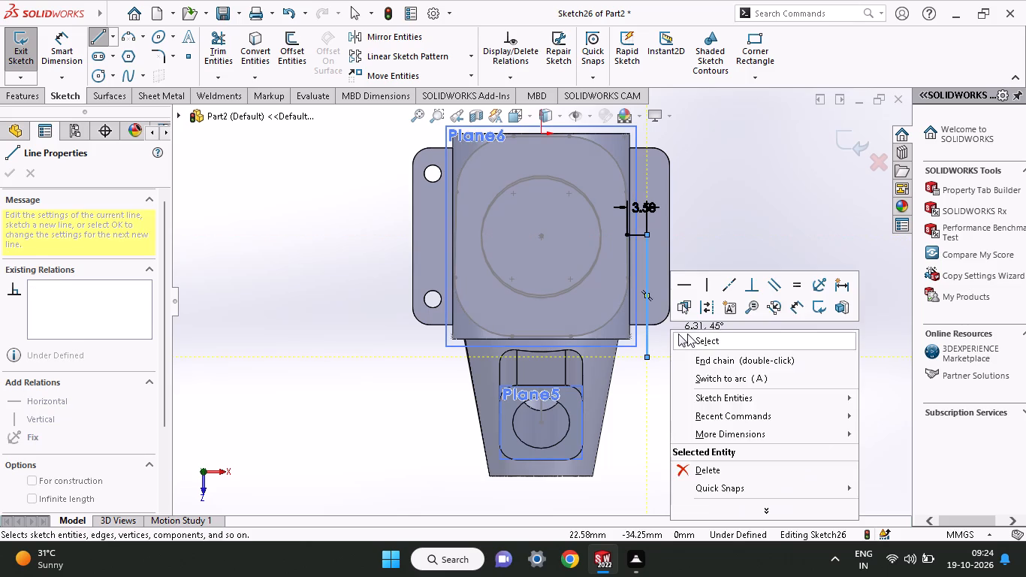
Set the length of the vertical line to 11 mm.
click(54, 54)
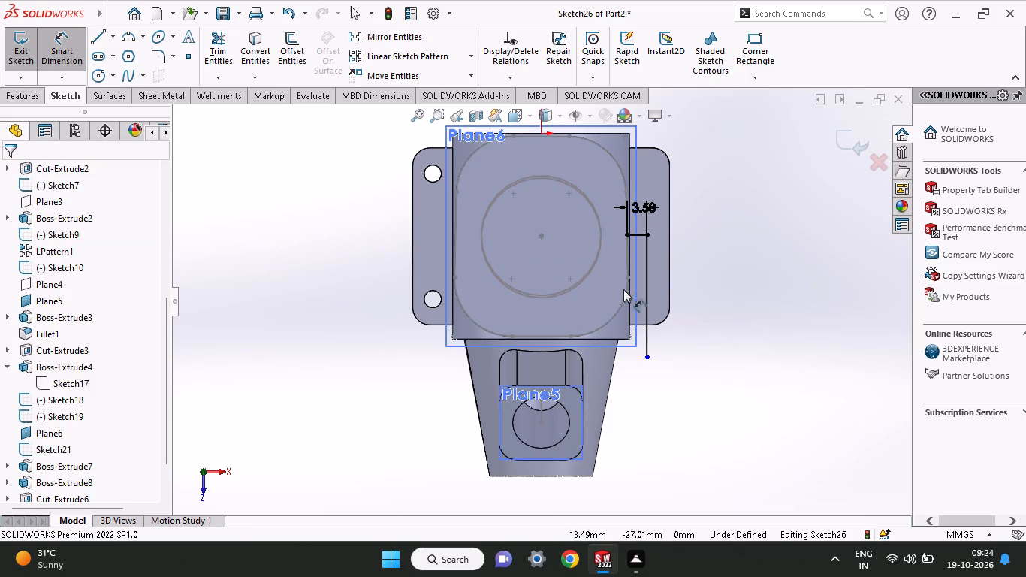
click(645, 287)
click(723, 280)
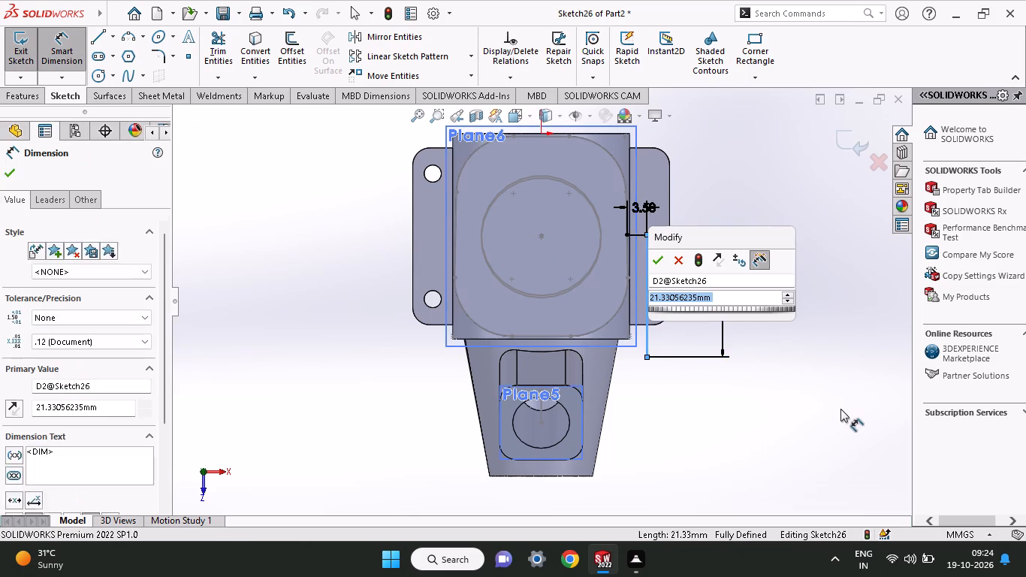
text(11)
key(Return)
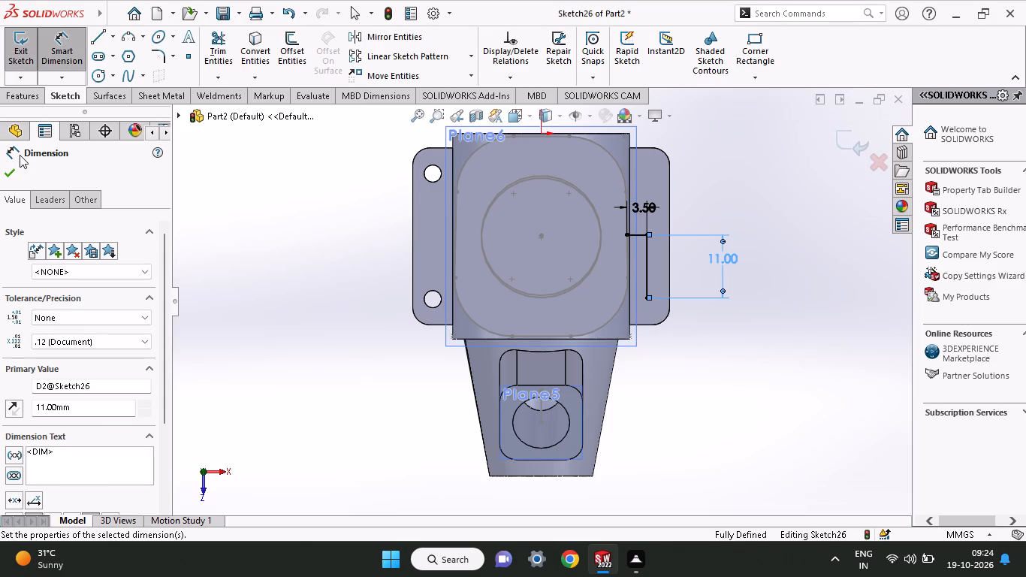
click(8, 173)
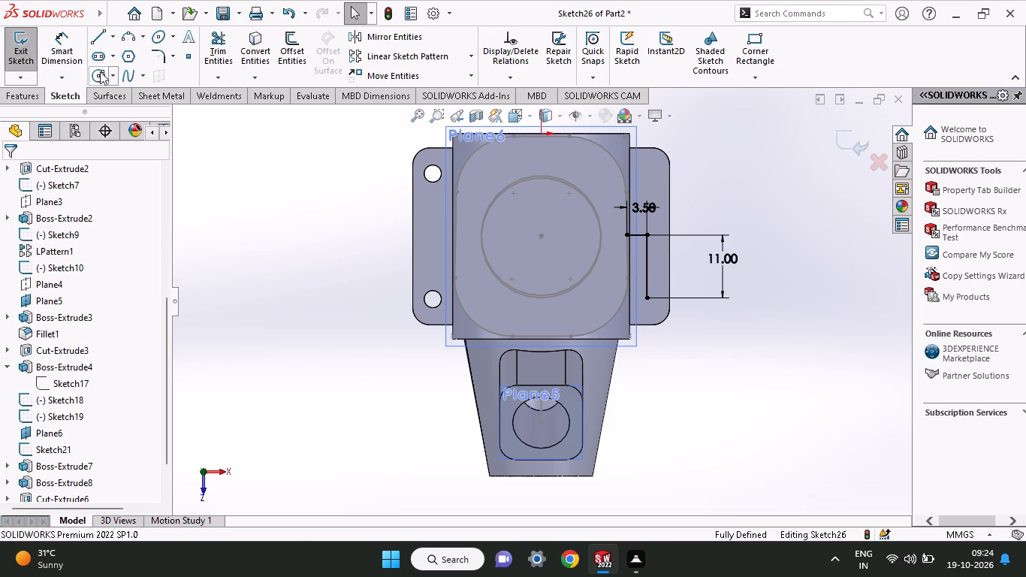
Sketch a small circle centred on the free end of the 11 mm vertical line.
click(98, 77)
click(643, 299)
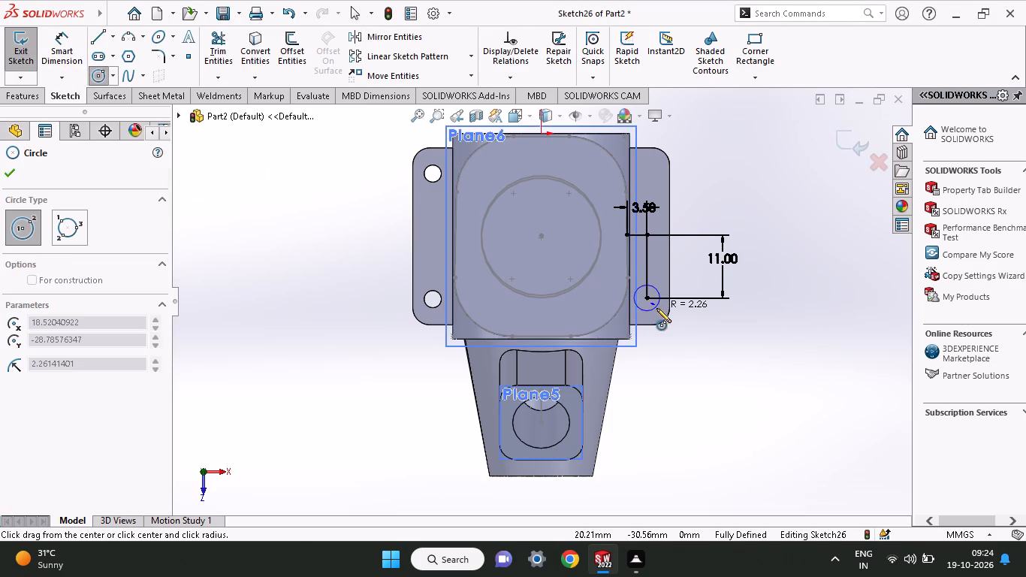
click(650, 304)
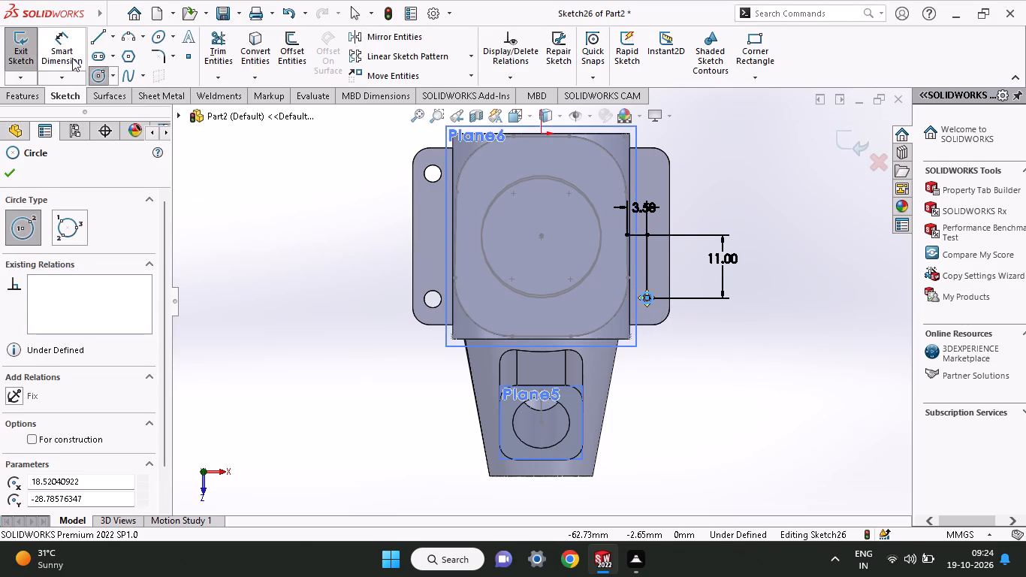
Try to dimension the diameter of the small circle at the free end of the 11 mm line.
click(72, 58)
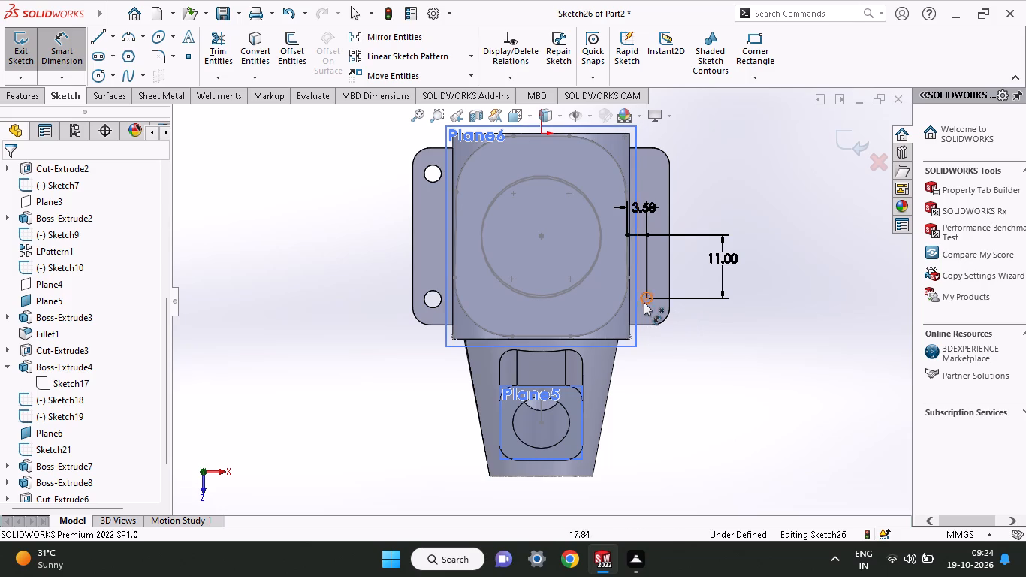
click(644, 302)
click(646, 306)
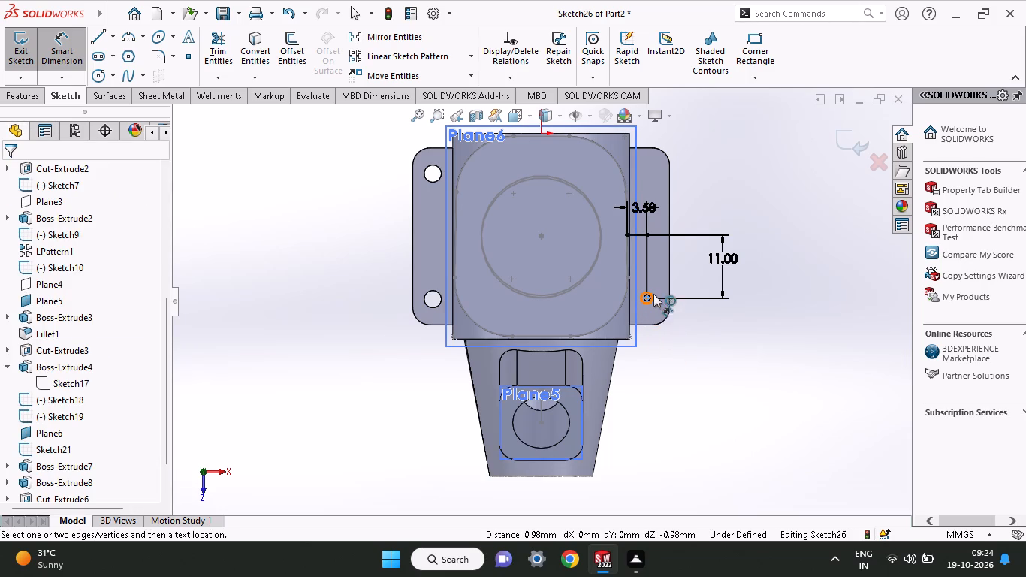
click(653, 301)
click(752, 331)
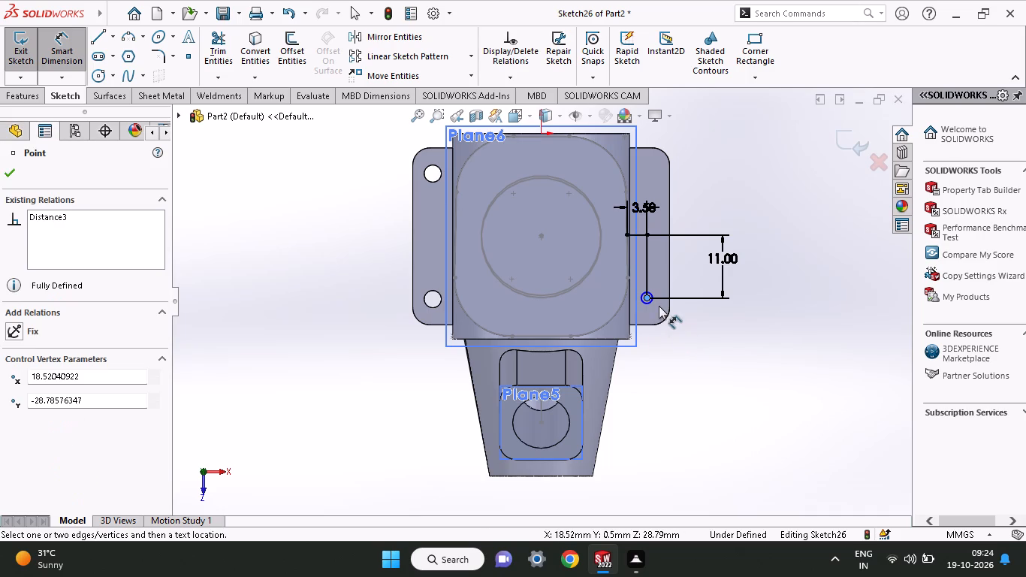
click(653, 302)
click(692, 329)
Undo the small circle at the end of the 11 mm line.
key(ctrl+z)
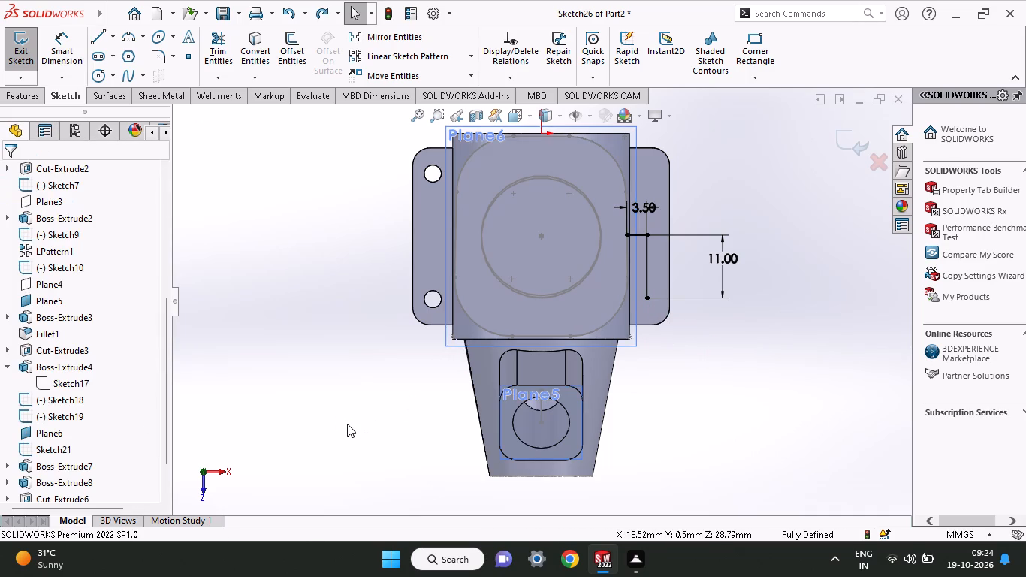
Sketch a circle about 4.1 mm in diameter centred on the free end of the 11 mm vertical line.
click(98, 71)
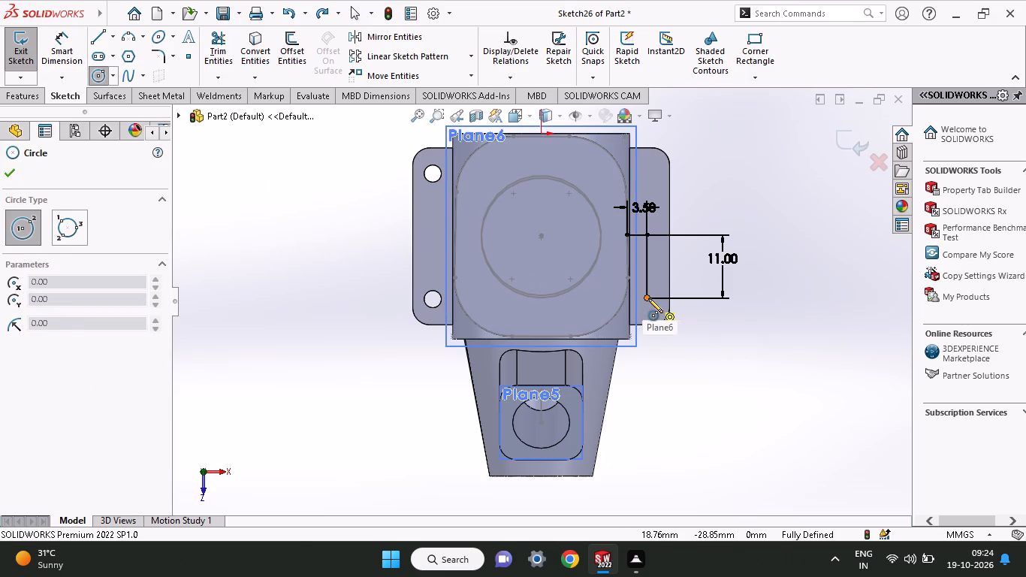
click(648, 298)
click(651, 310)
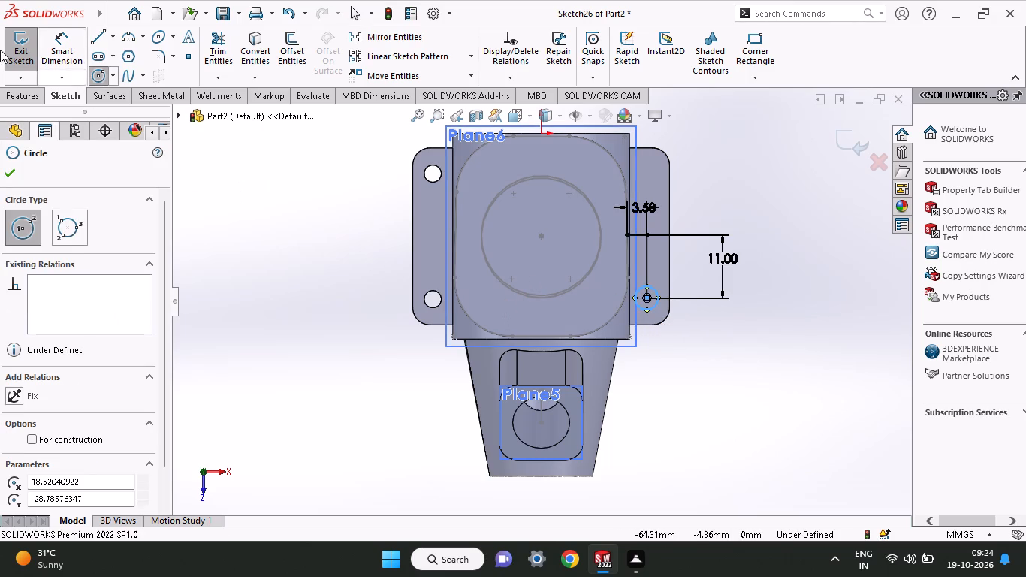
Dimension the circle on the second fin and set its diameter to 3 mm.
click(47, 44)
click(639, 306)
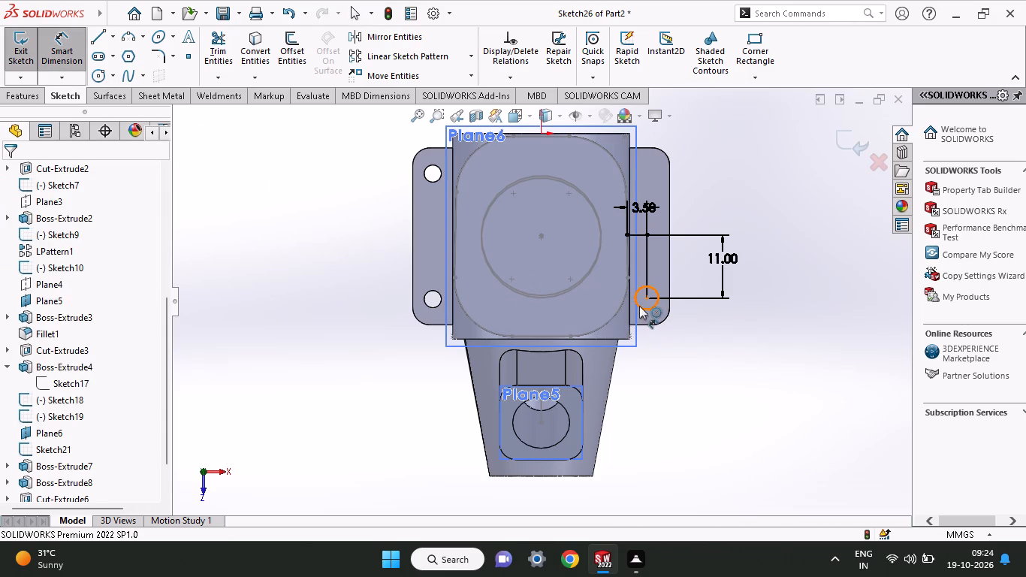
drag(691, 370, 696, 382)
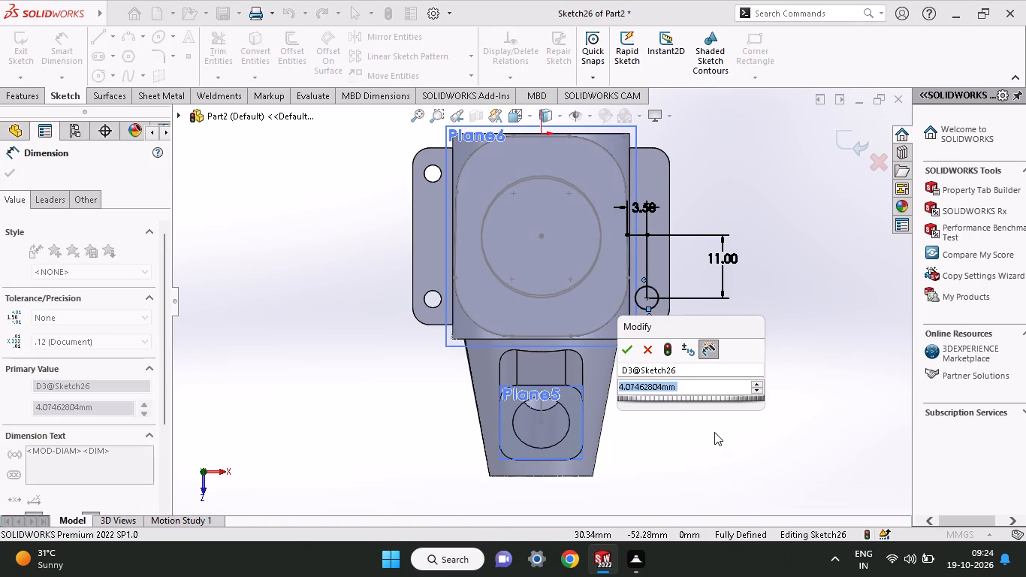
key(3)
key(Return)
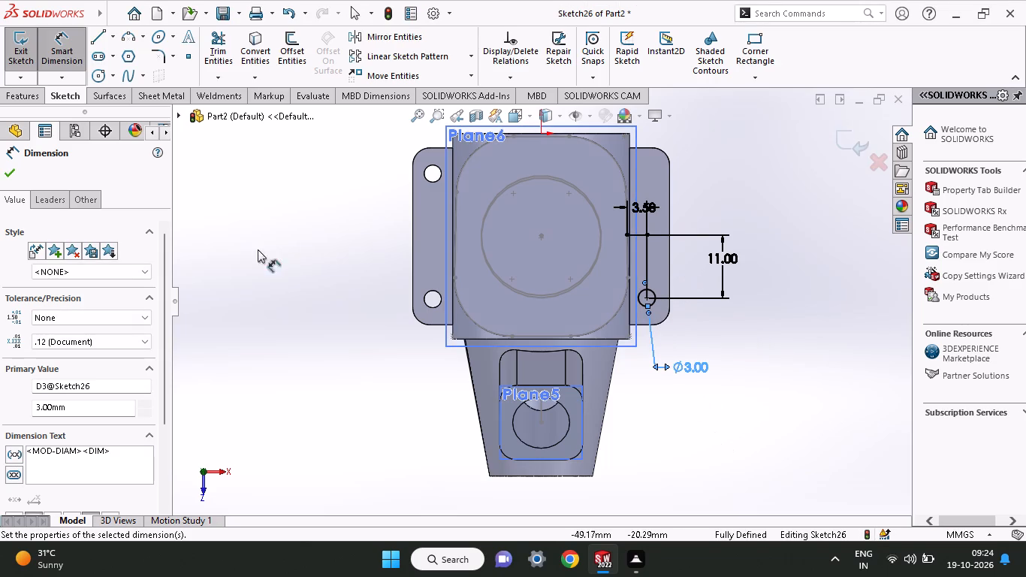
click(17, 171)
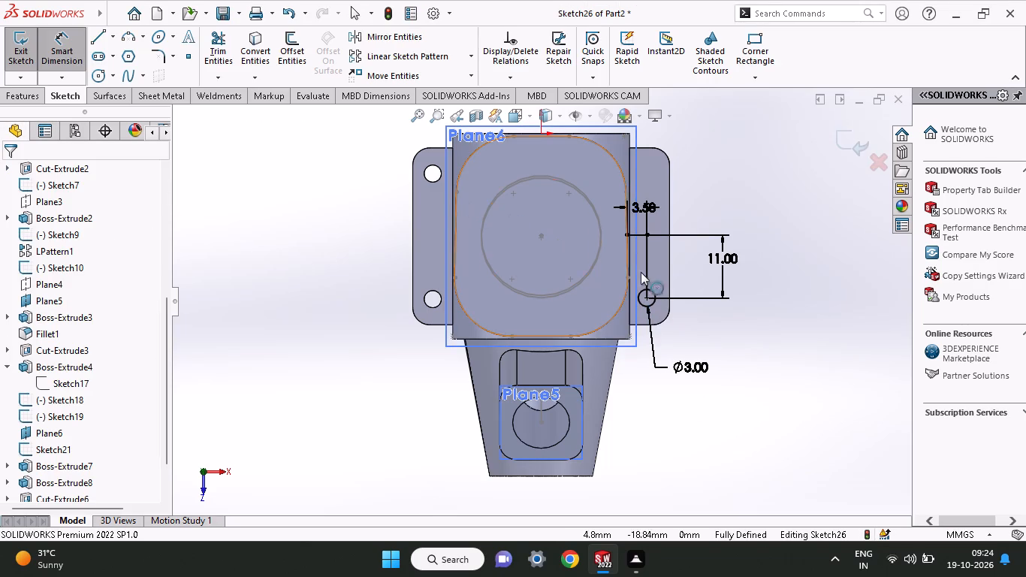
Delete the 11 mm vertical and 3.5 mm horizontal locating lines, leaving only the 3 mm circle in the sketch.
click(651, 258)
right_click(651, 258)
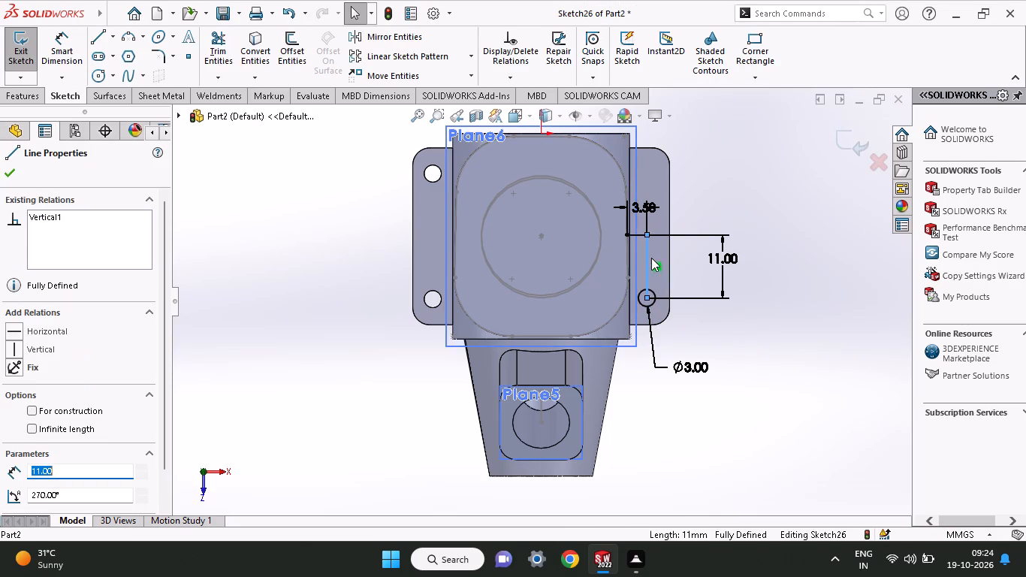
click(687, 482)
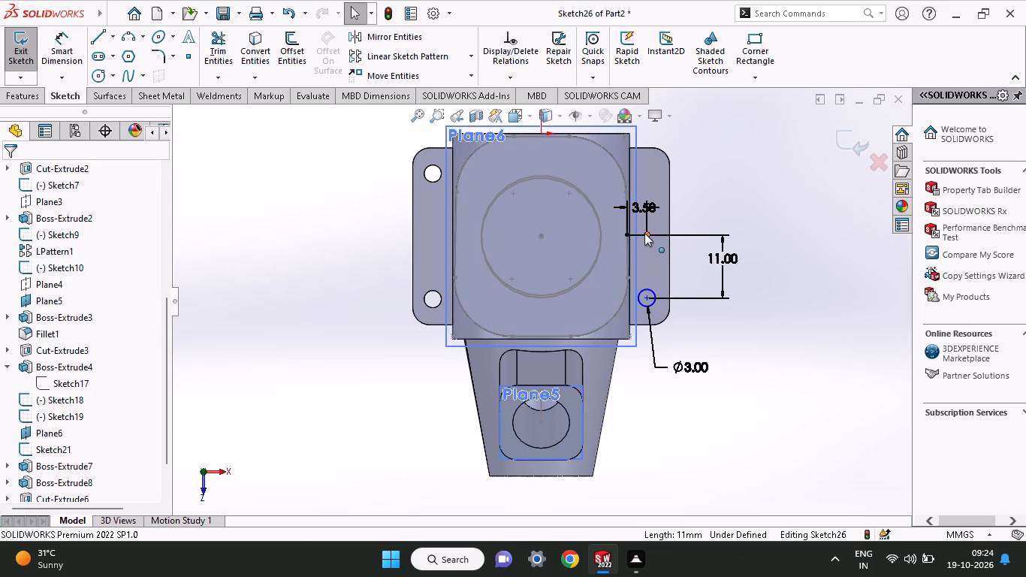
click(635, 235)
right_click(635, 235)
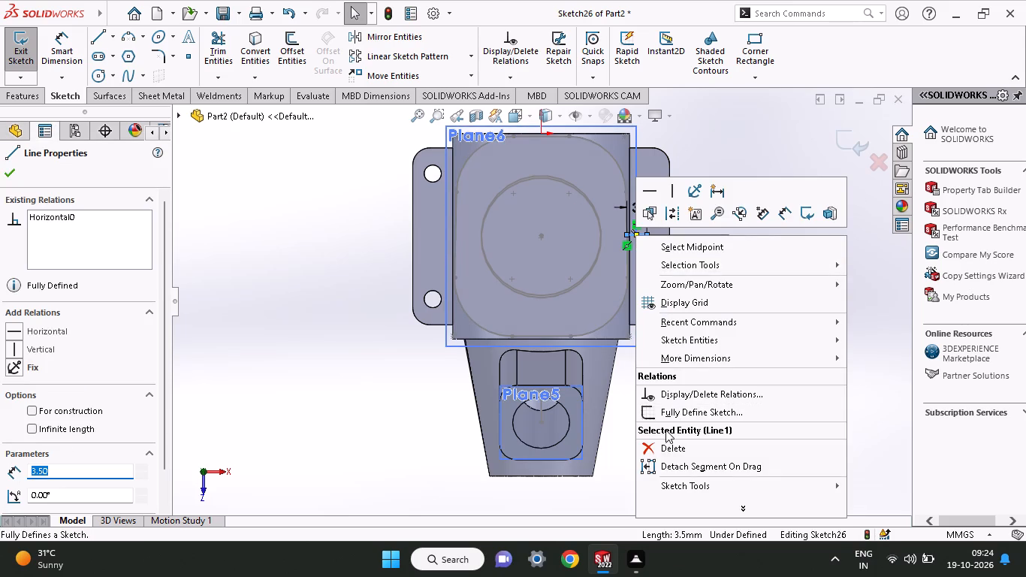
click(662, 443)
click(649, 311)
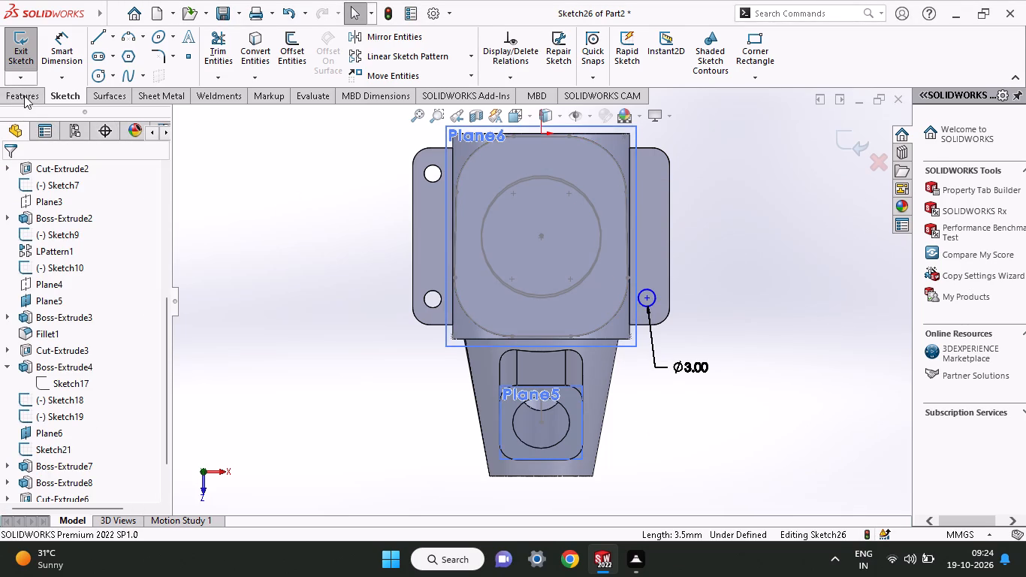
Cut-extrude the 3 mm circle through the second fin, using Mid Plane with a 20 mm depth.
click(24, 95)
click(219, 56)
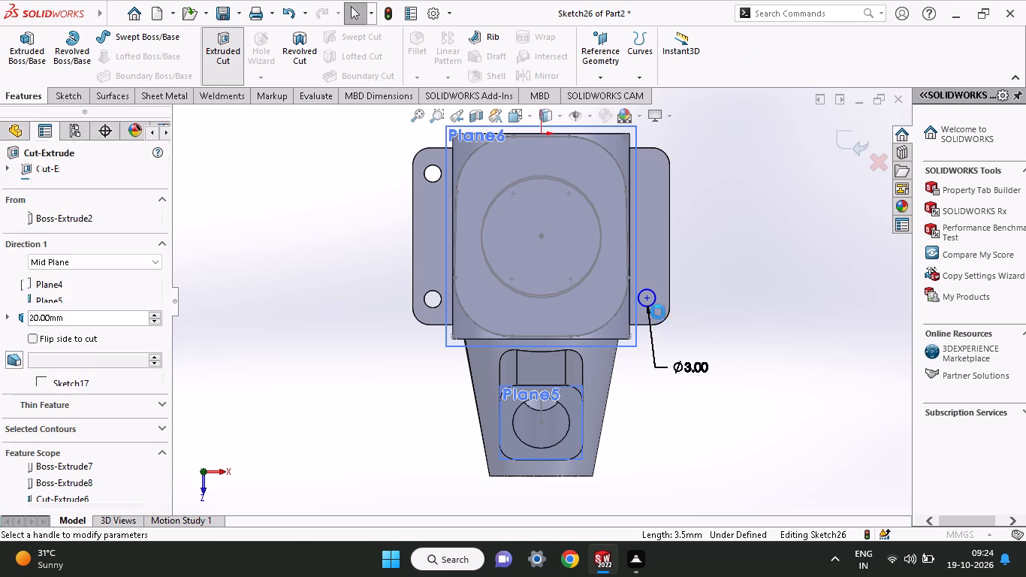
middle_drag(679, 305, 662, 311)
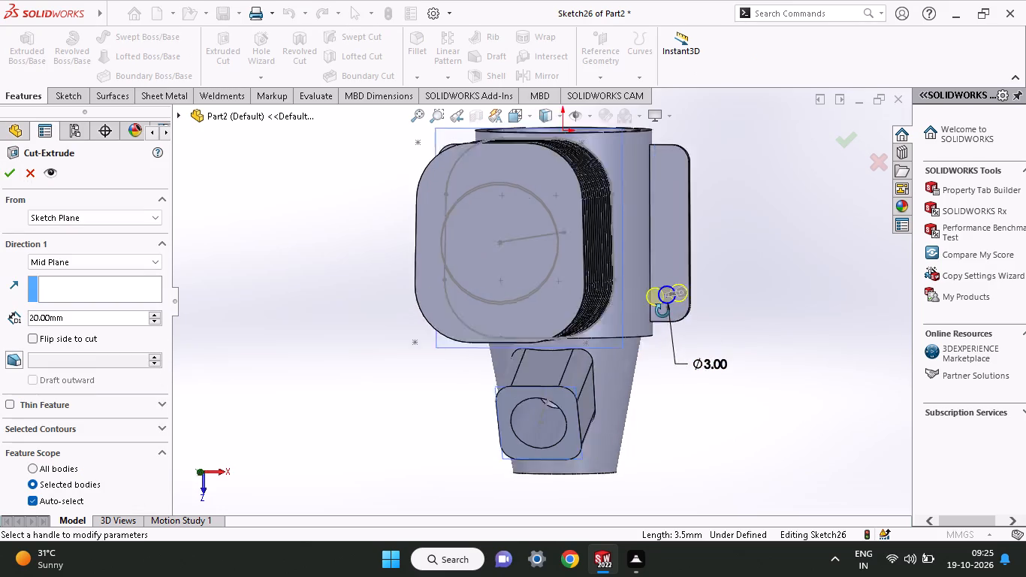
middle_drag(662, 311, 637, 331)
click(5, 179)
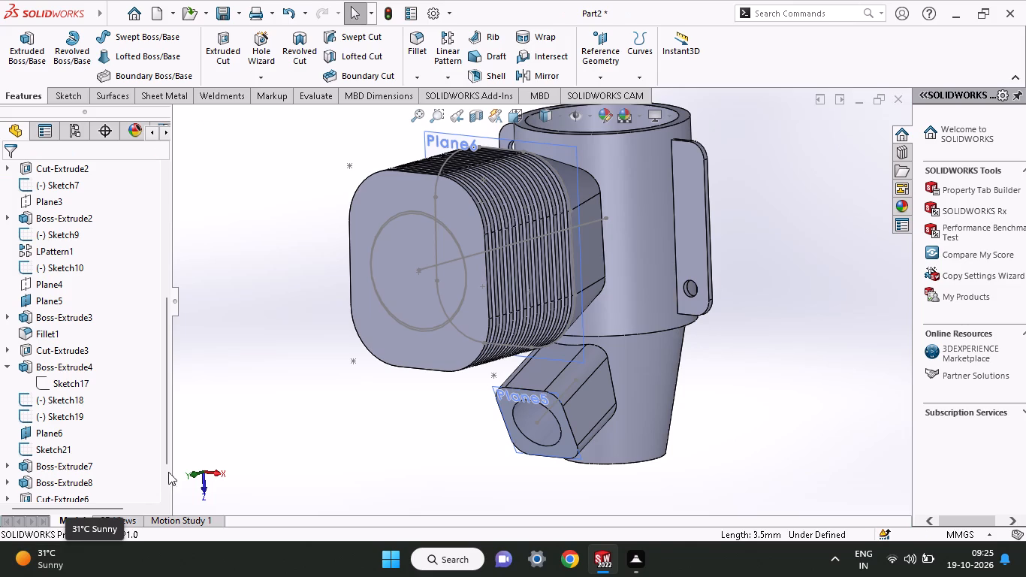
On the second fin's flat face, sketch a circle about 4.3 mm in diameter near the end away from the taper, vertically aligned with the hole.
click(683, 201)
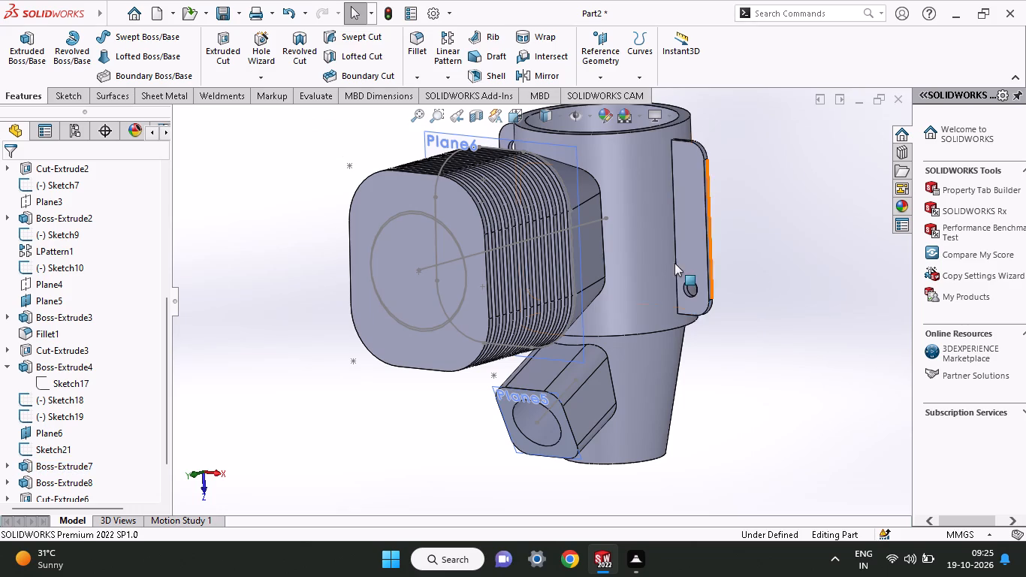
click(697, 218)
click(755, 183)
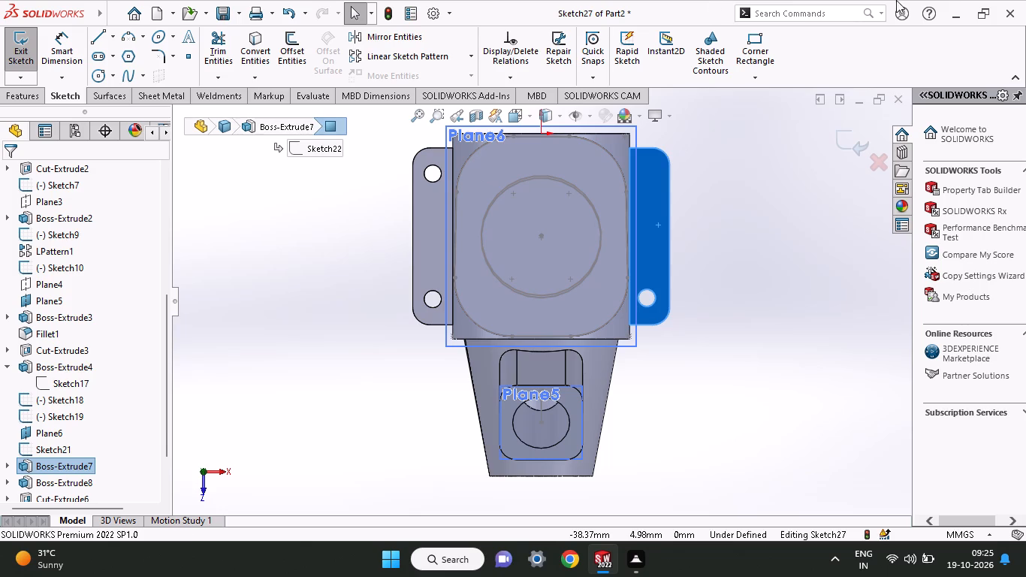
click(95, 76)
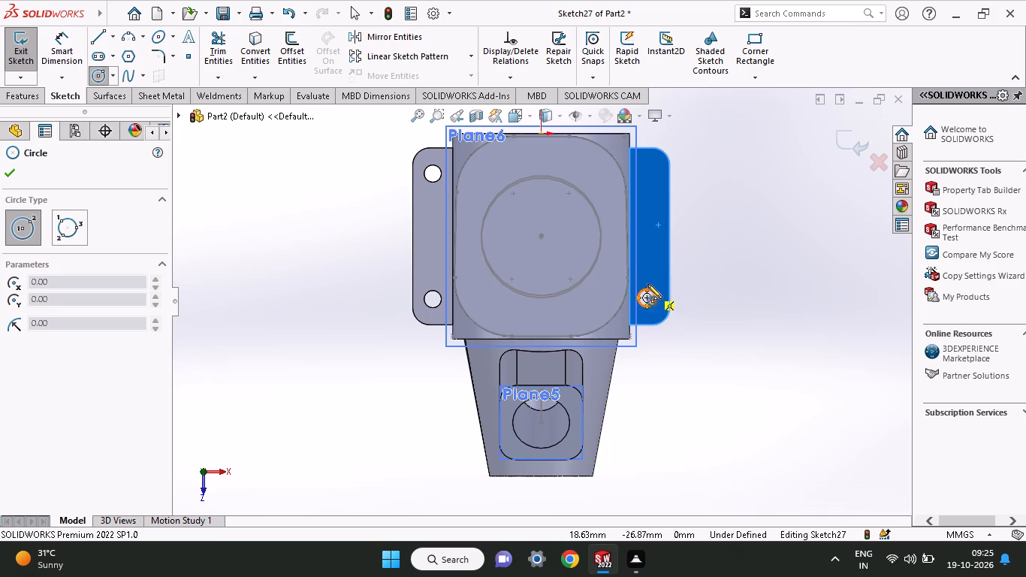
click(647, 180)
click(652, 191)
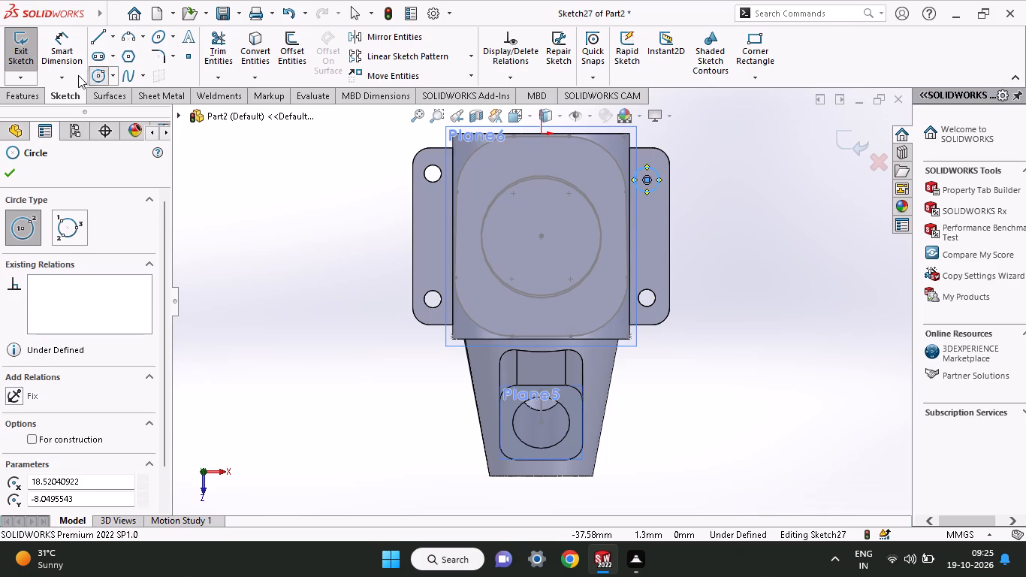
Dimension the new circle on the fin and set its diameter to 3 mm.
click(63, 57)
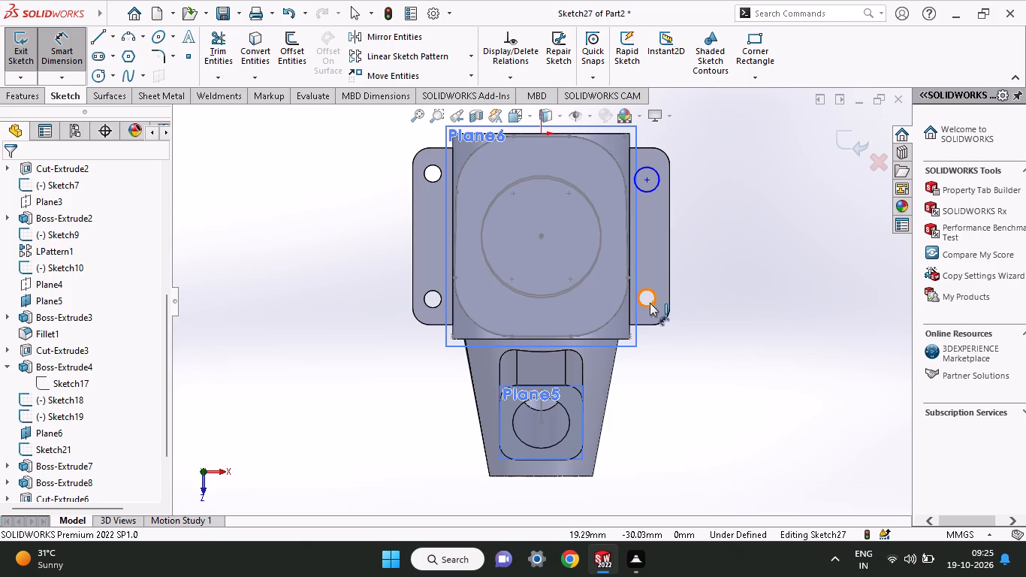
click(659, 188)
click(715, 197)
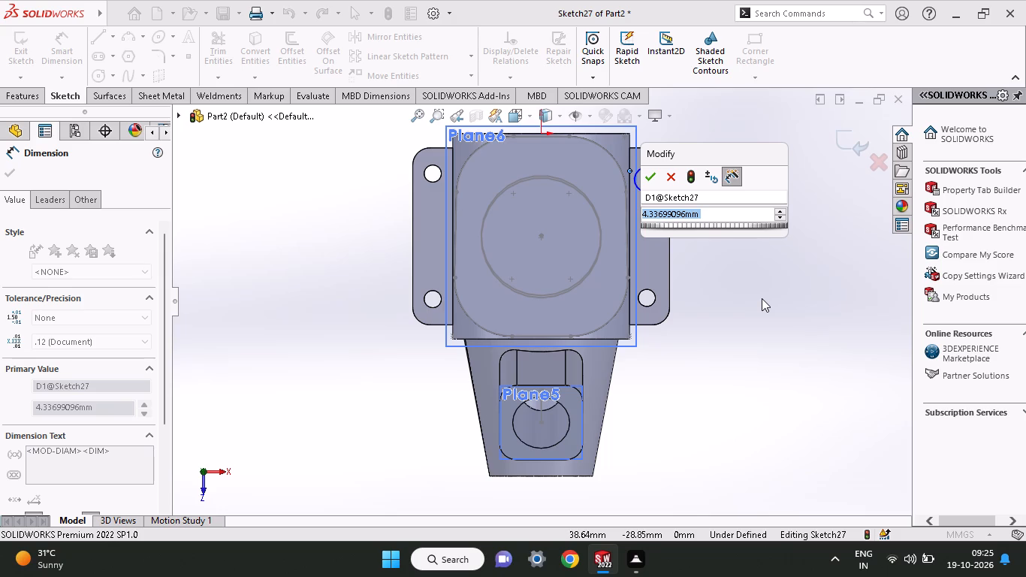
key(3)
key(Return)
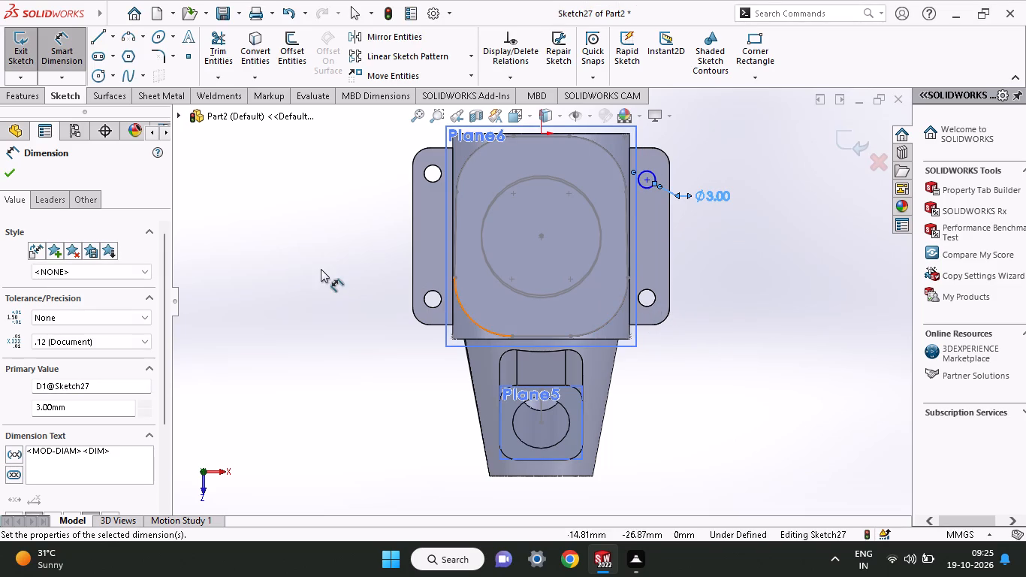
click(647, 179)
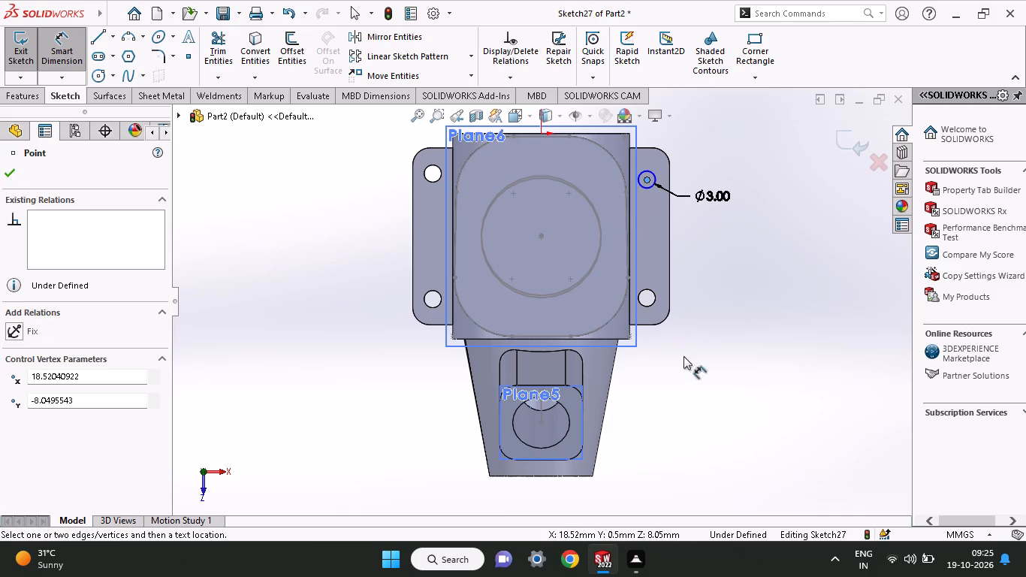
Sketch a vertical line about 20.7 mm long from the fin's existing hole centre to the new circle's centre.
click(97, 37)
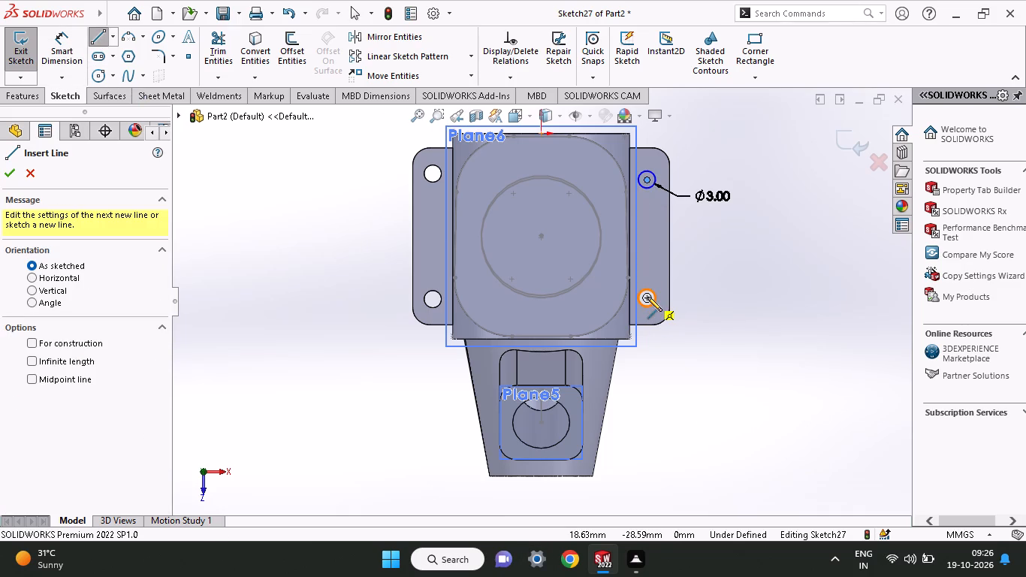
click(647, 297)
click(647, 180)
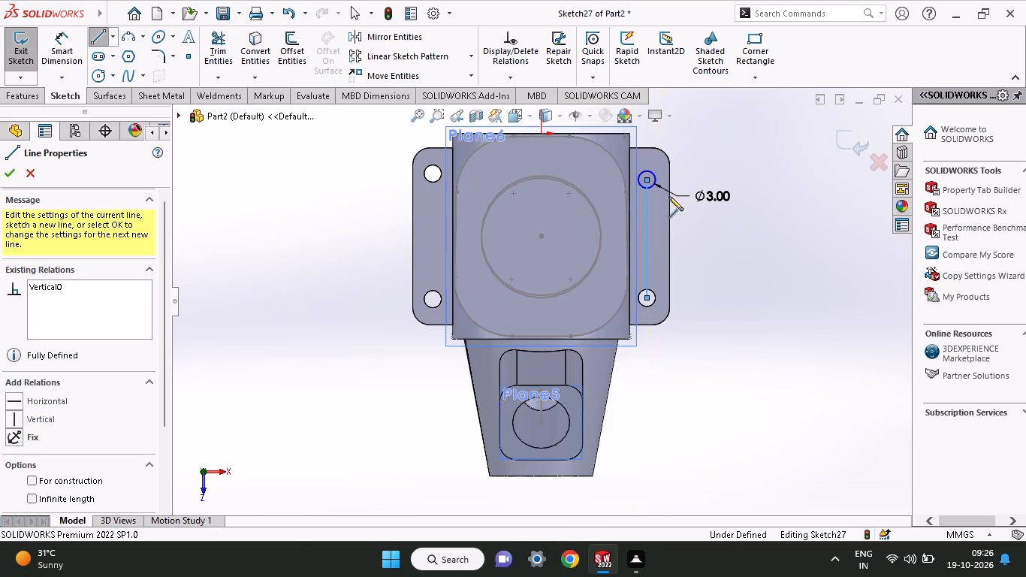
right_click(687, 235)
click(712, 246)
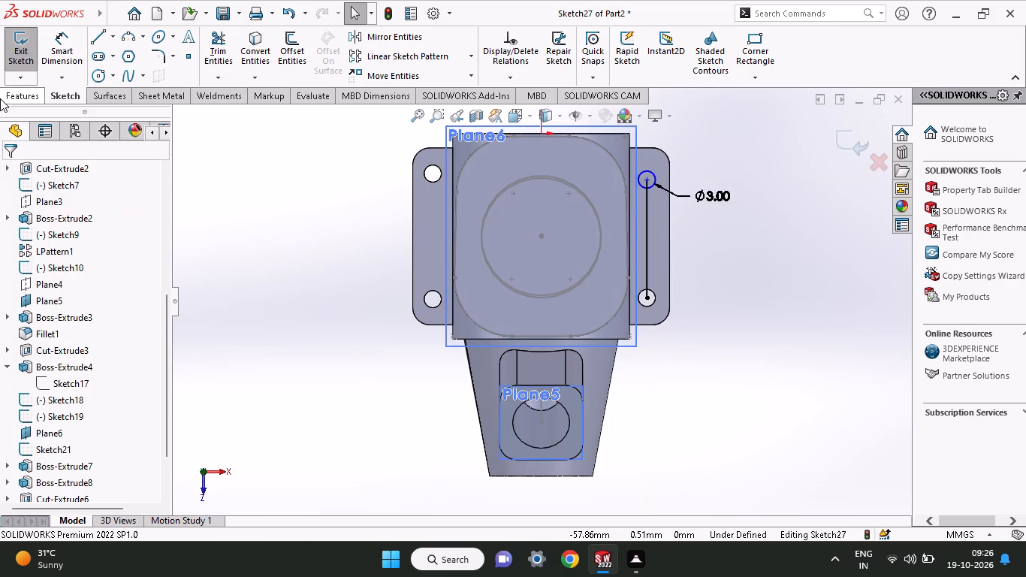
Set the length of the vertical line between the two hole centres to 22 mm.
click(70, 57)
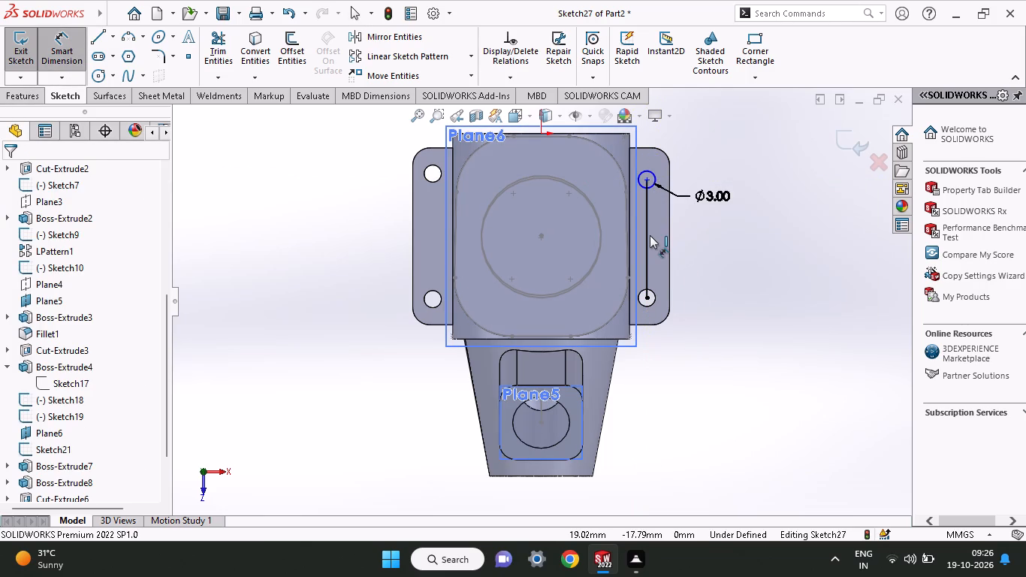
click(650, 235)
click(711, 237)
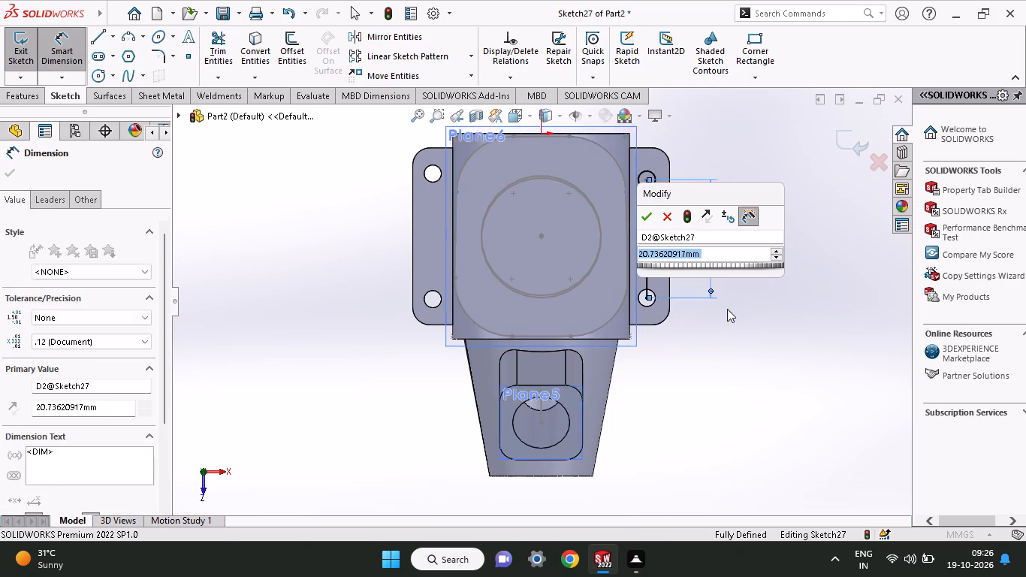
text(22)
key(Return)
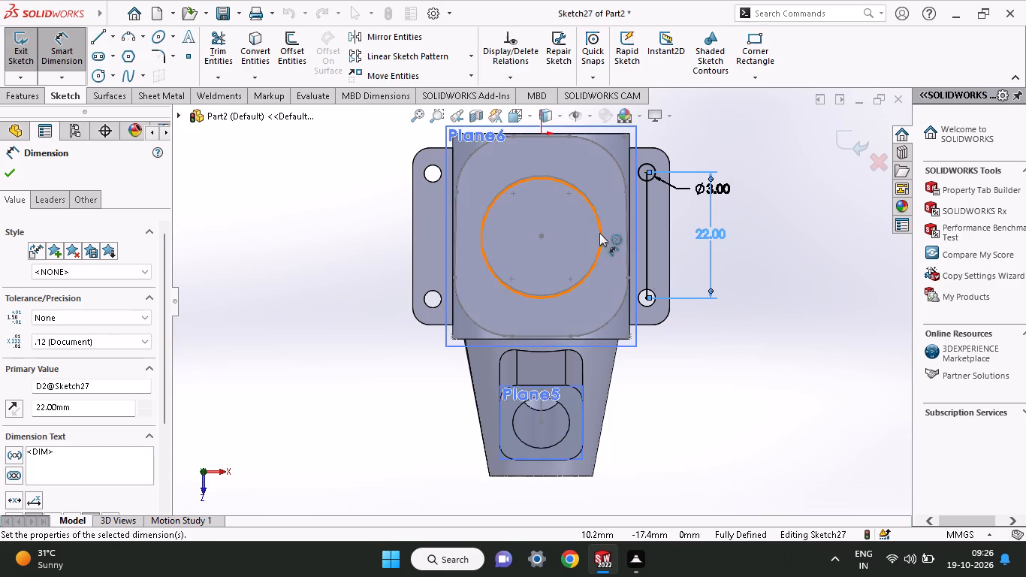
click(5, 162)
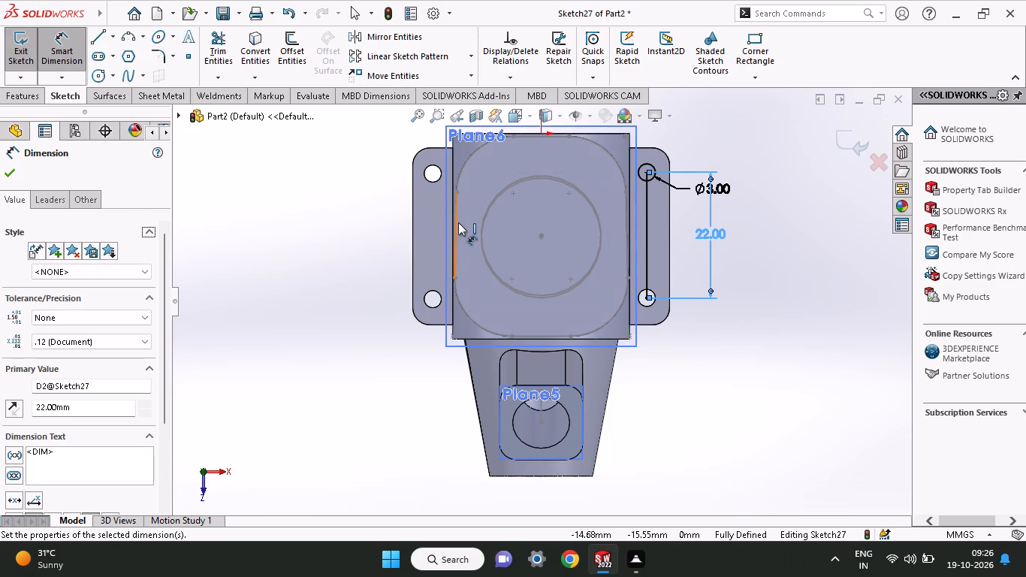
click(17, 176)
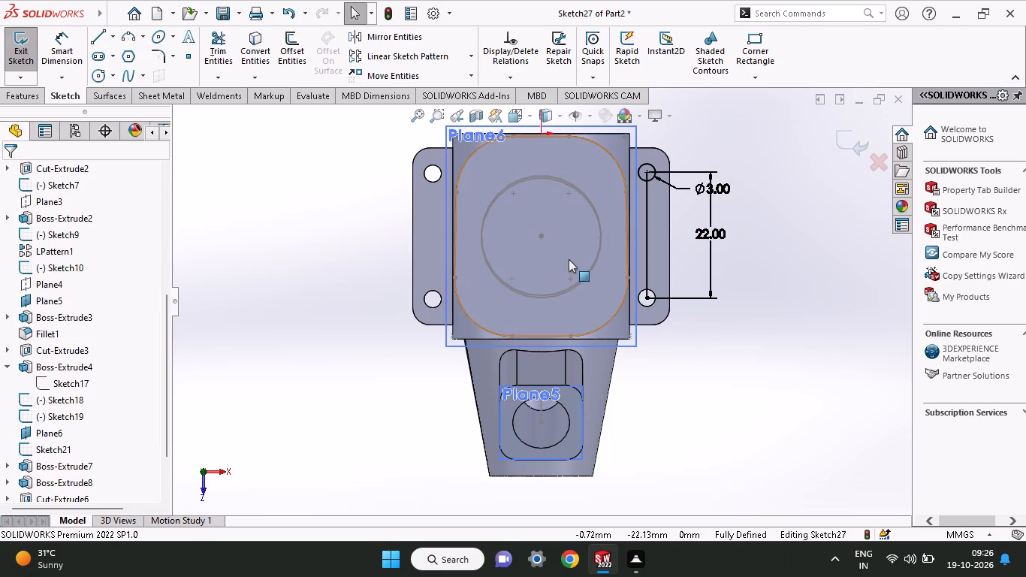
Delete the 22 mm vertical locating line, leaving only the 3 mm circle in the sketch.
click(647, 235)
right_click(647, 235)
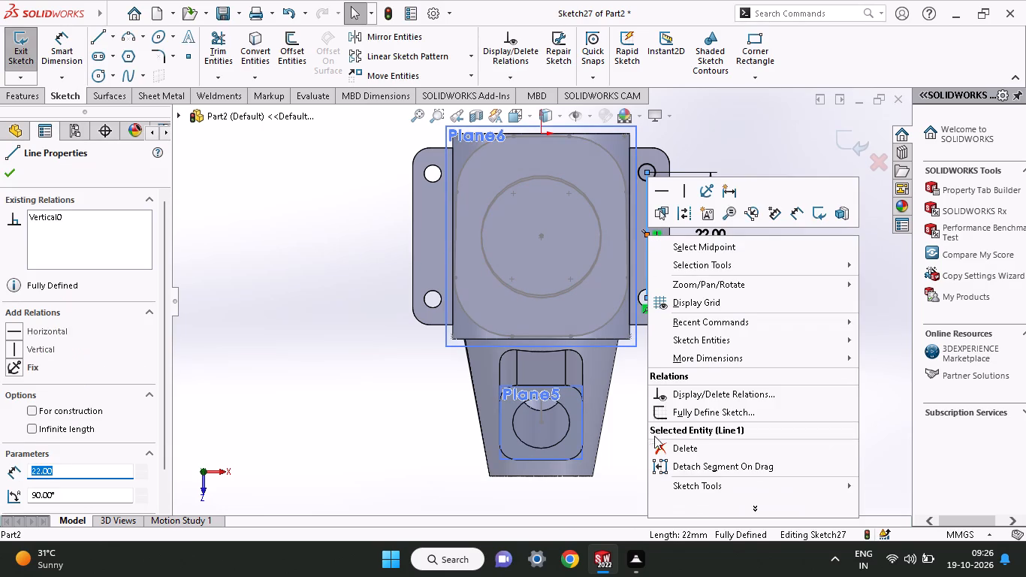
click(659, 449)
click(650, 307)
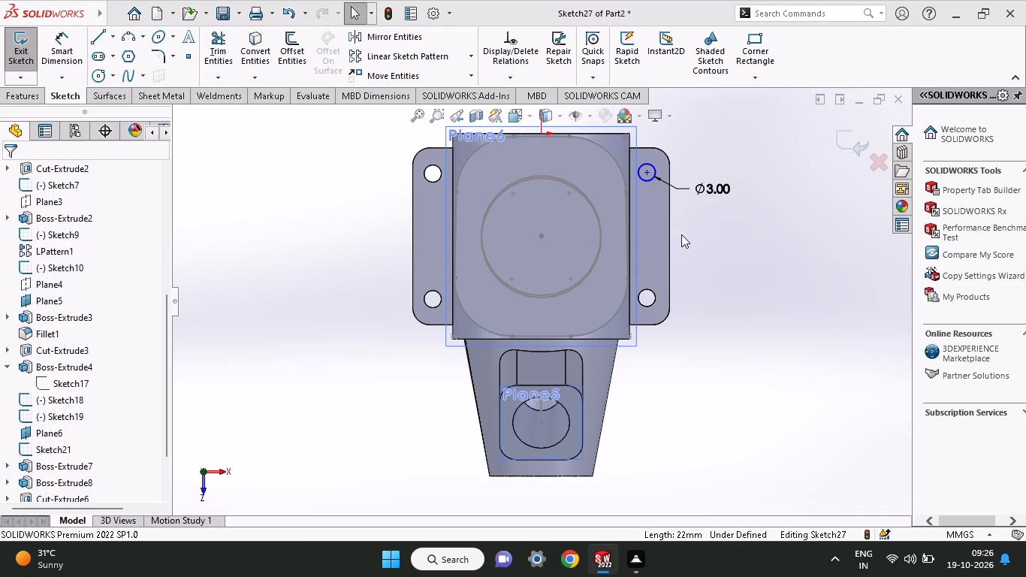
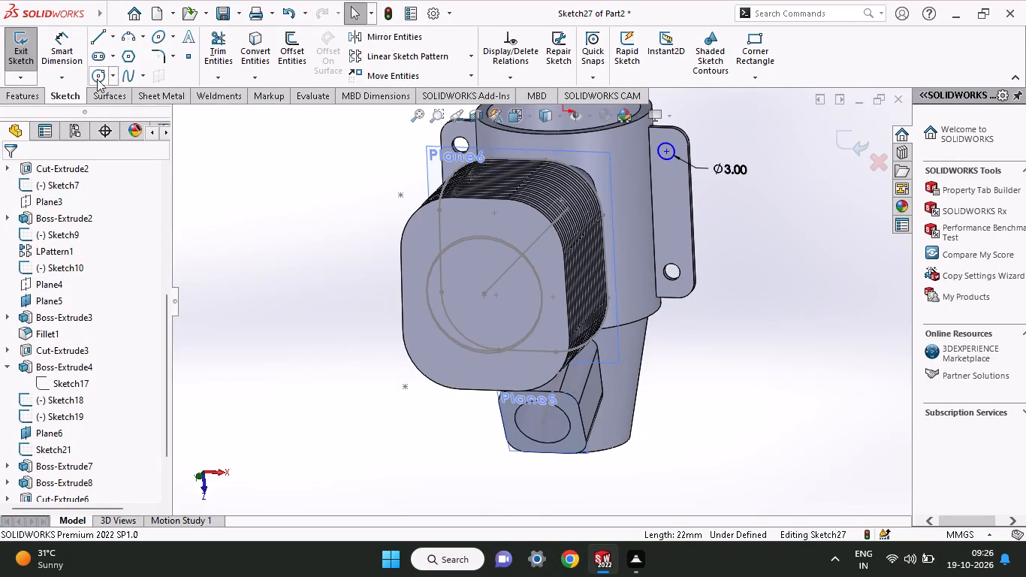
Cut the 3 mm circle through the mounting flange with a 20 mm mid-plane extruded cut.
click(29, 96)
click(226, 62)
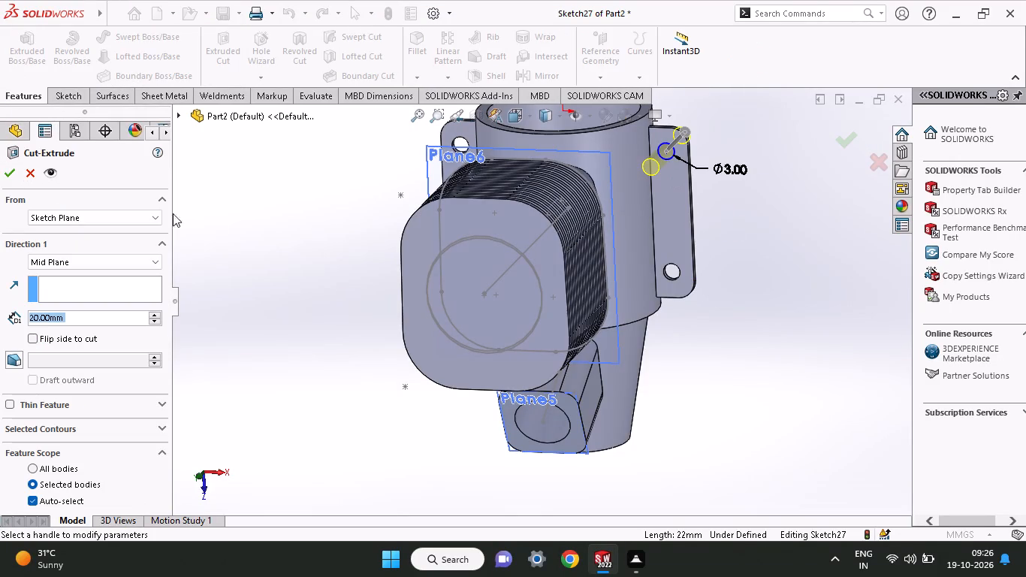
click(14, 172)
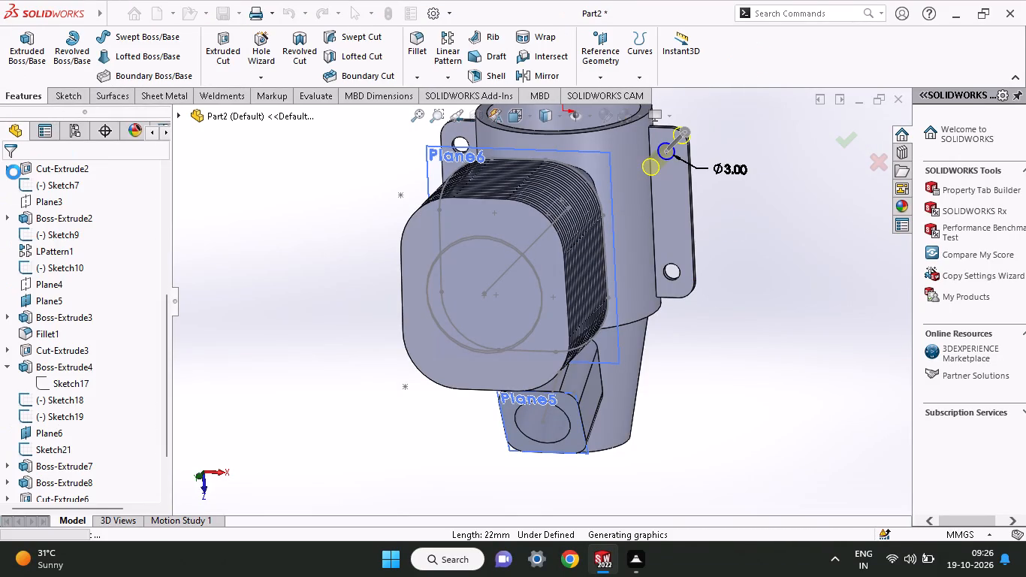
Examine the housing, its flange holes and the finned block from several angles.
middle_drag(681, 382, 693, 352)
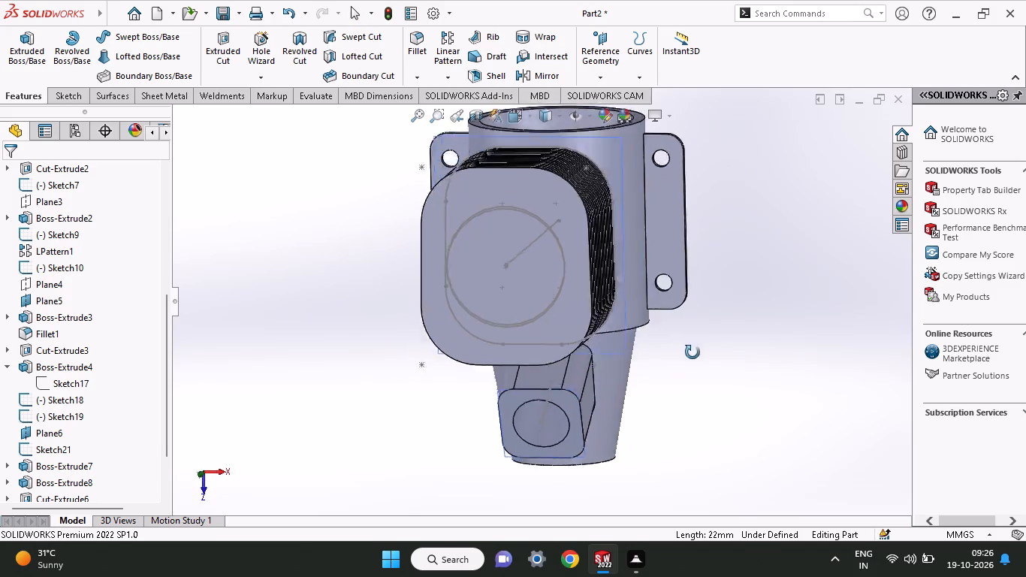
middle_drag(693, 352, 624, 358)
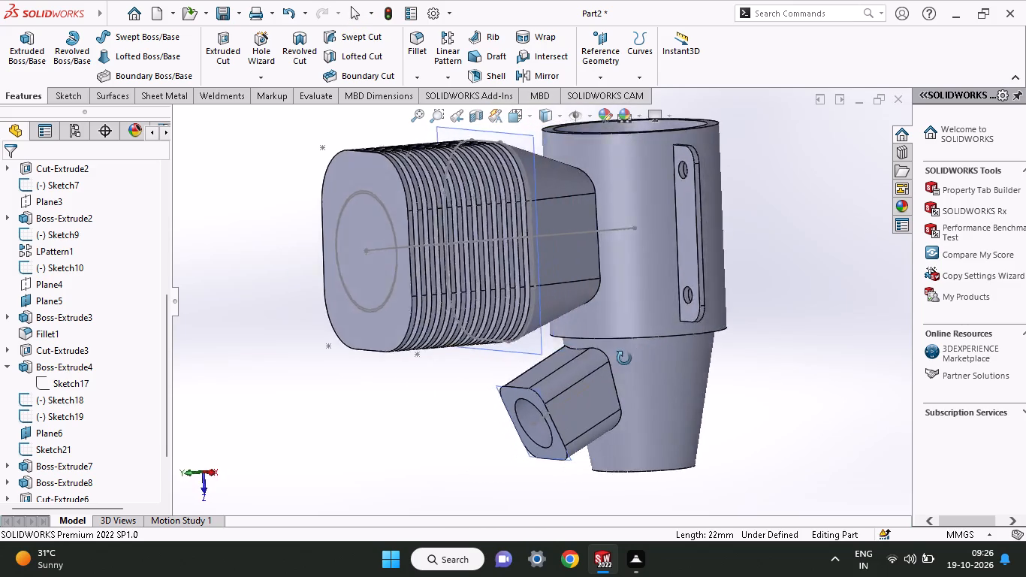
middle_drag(624, 358, 664, 433)
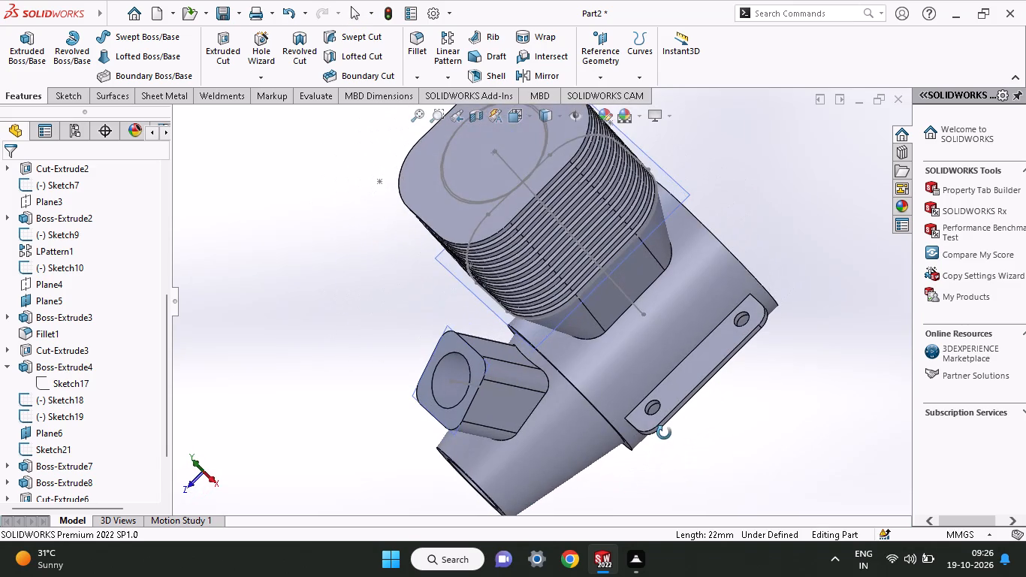
middle_drag(664, 433, 674, 415)
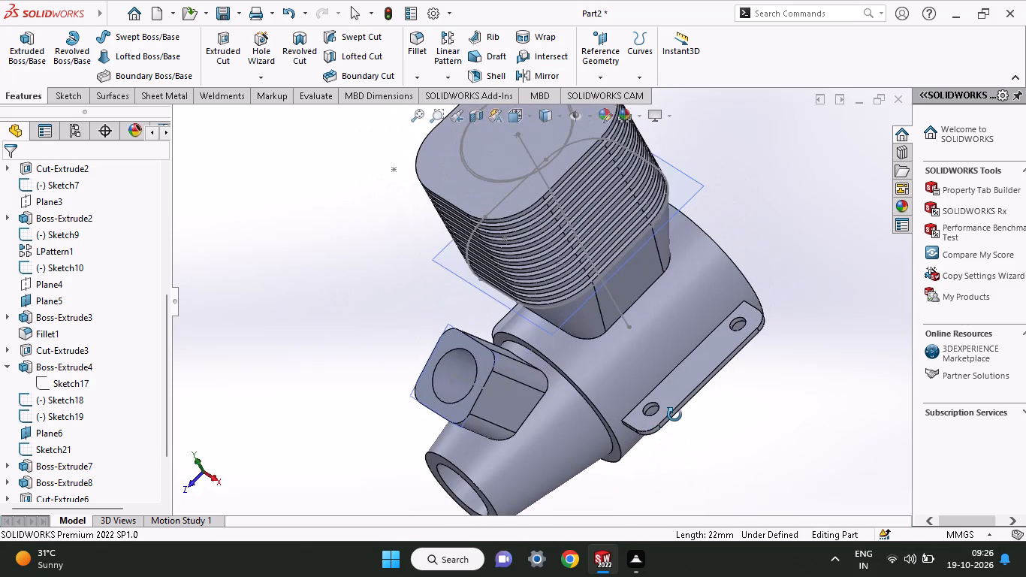
middle_drag(674, 415, 623, 483)
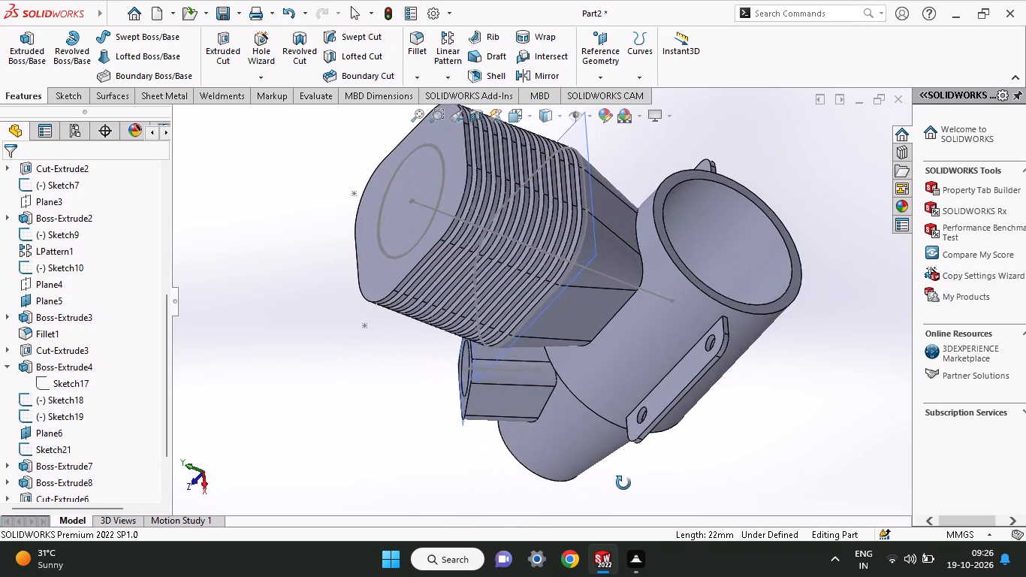
middle_drag(623, 483, 724, 373)
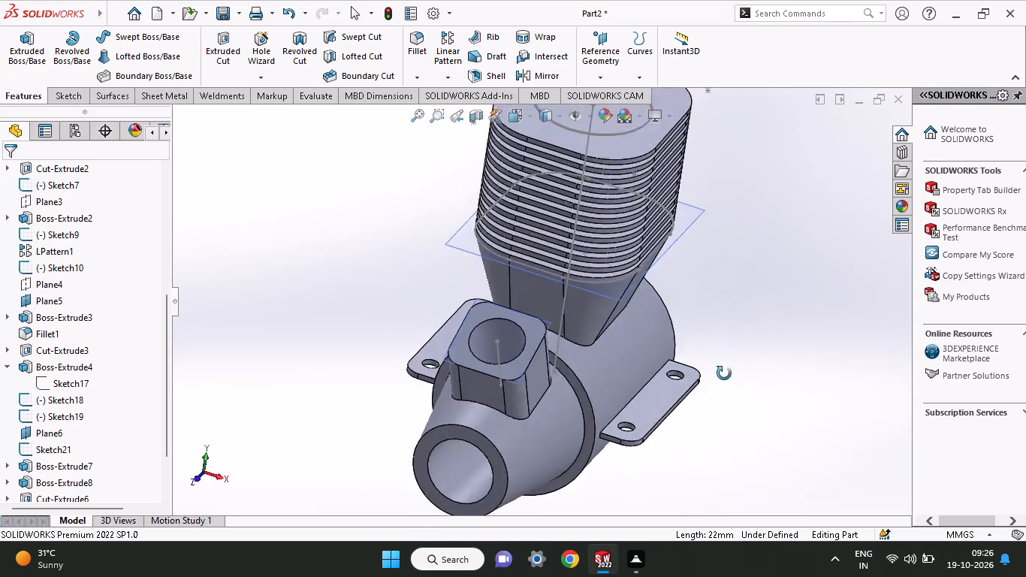
middle_drag(724, 373, 750, 308)
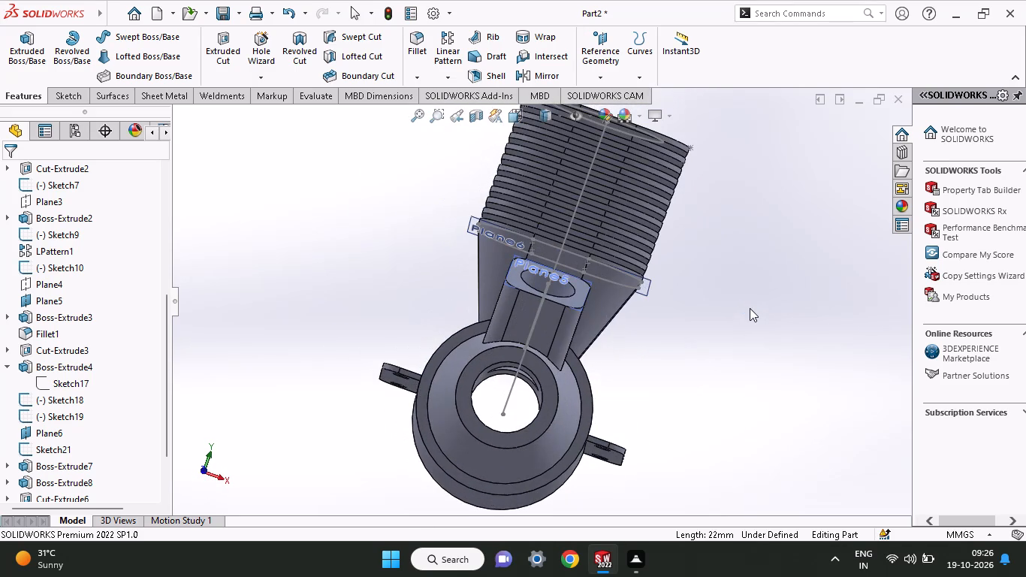
middle_drag(750, 308, 702, 367)
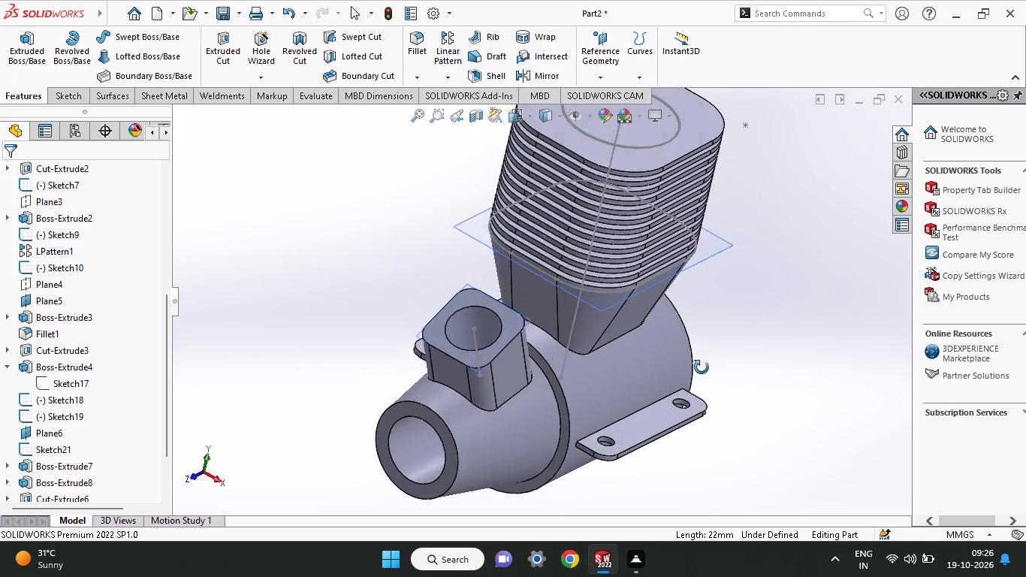
middle_drag(702, 367, 635, 325)
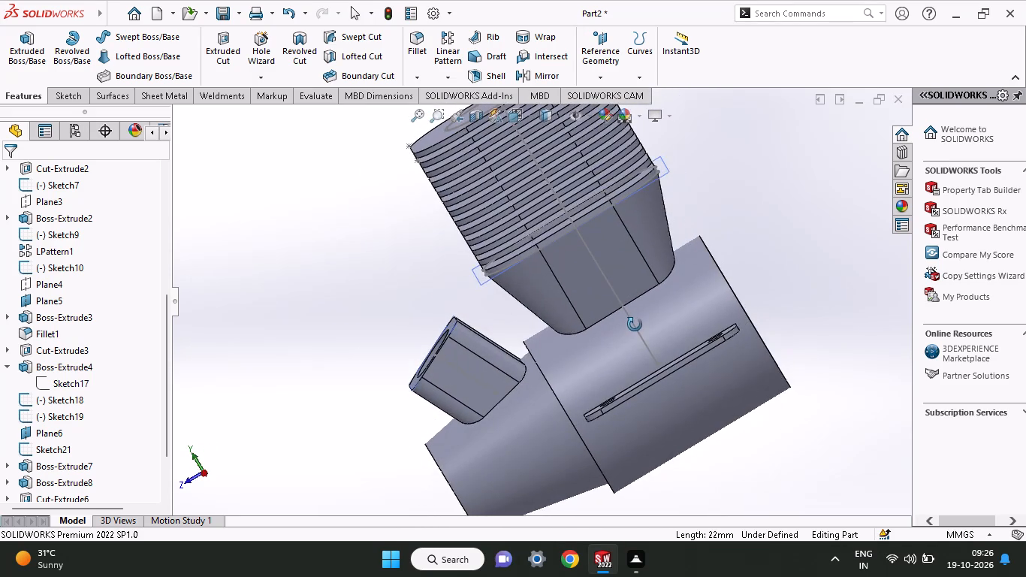
middle_drag(635, 325, 632, 310)
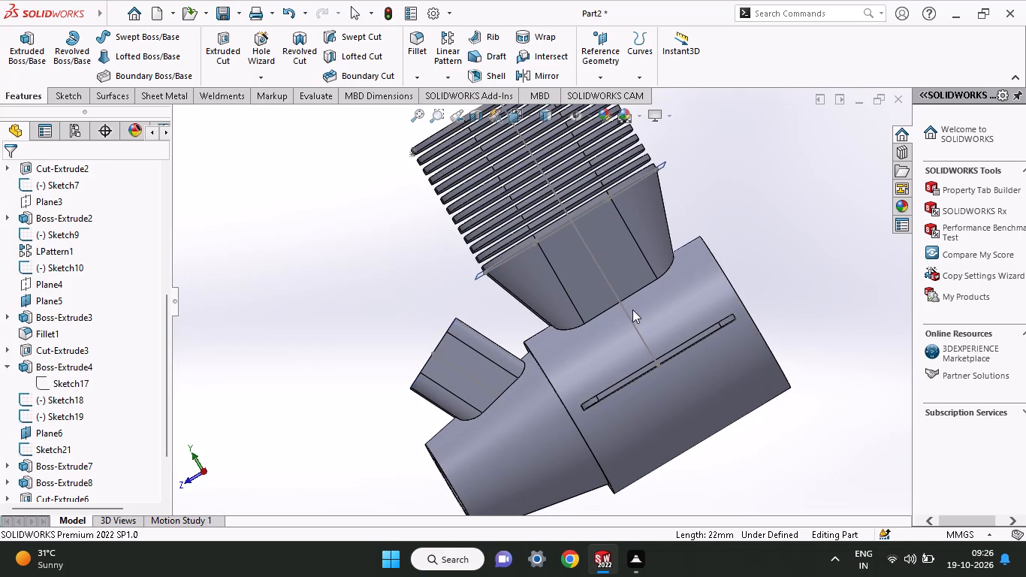
middle_drag(632, 310, 760, 327)
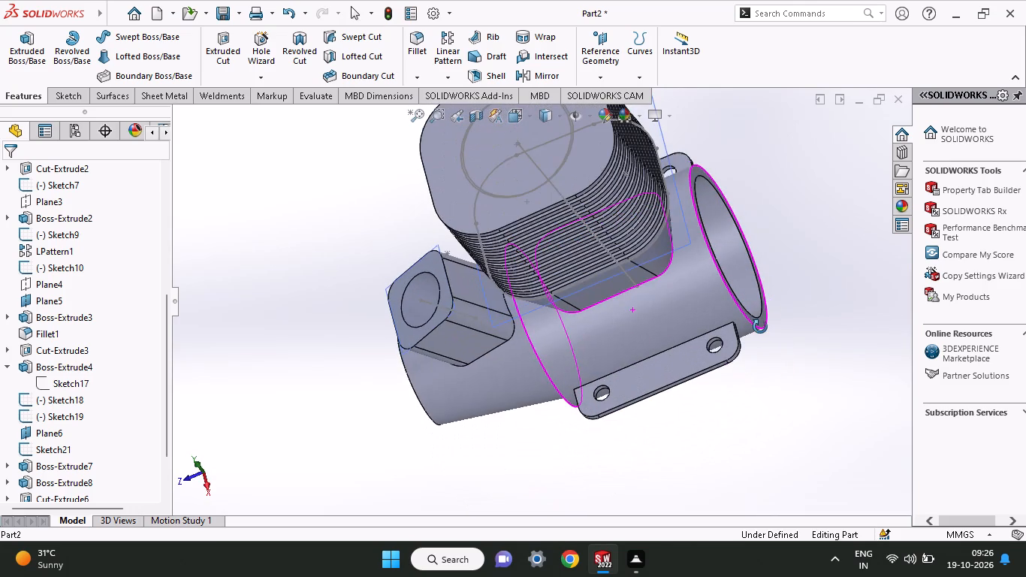
middle_drag(760, 327, 665, 554)
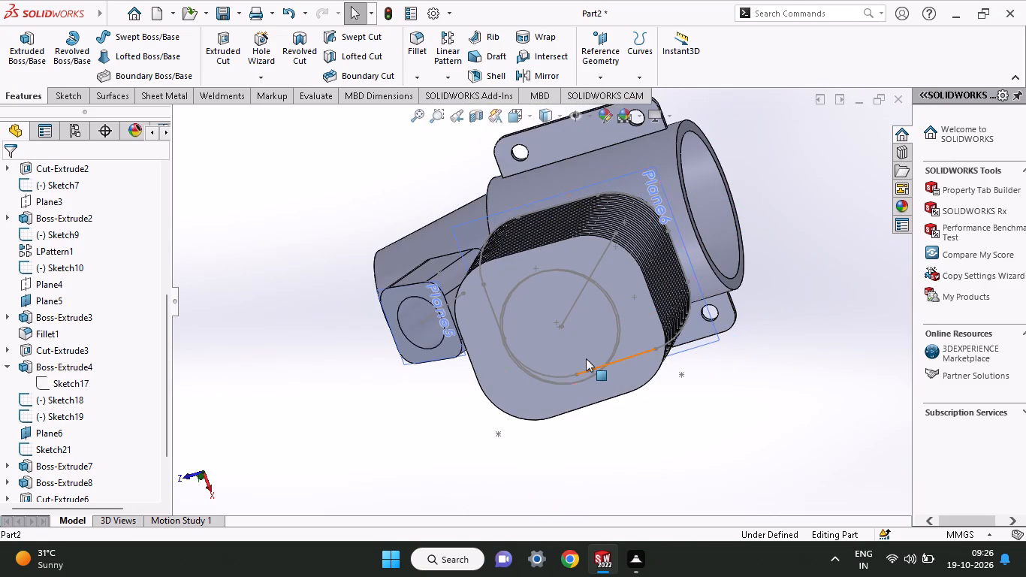
Sketch a circle of 10.5 mm radius centred on the outer end face of the finned block.
click(637, 287)
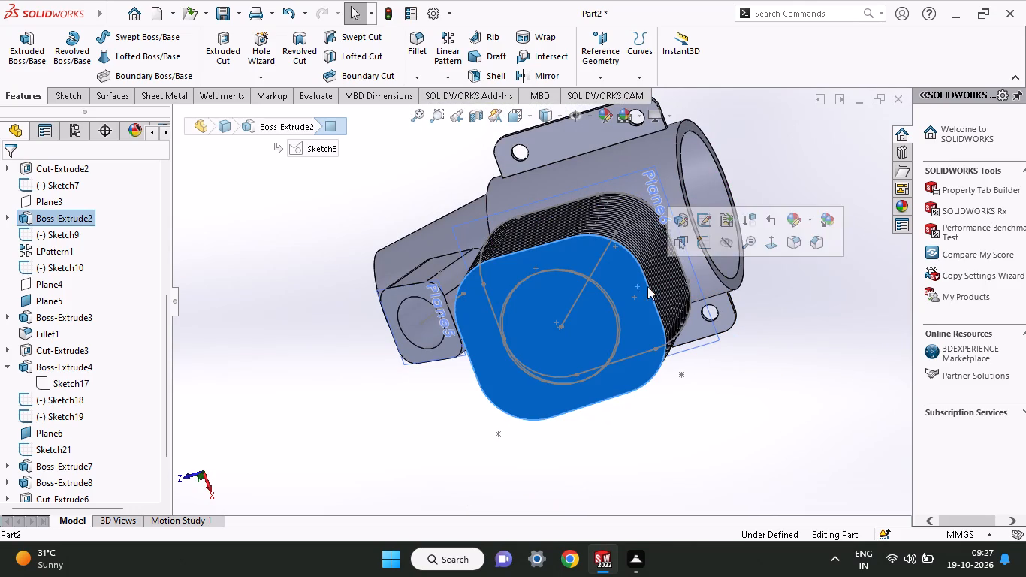
click(697, 252)
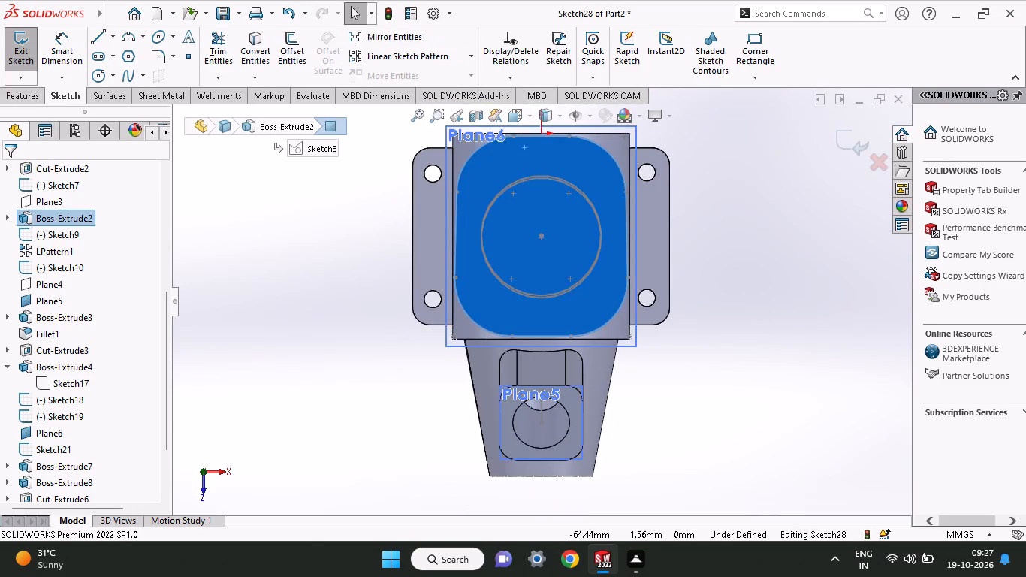
click(99, 71)
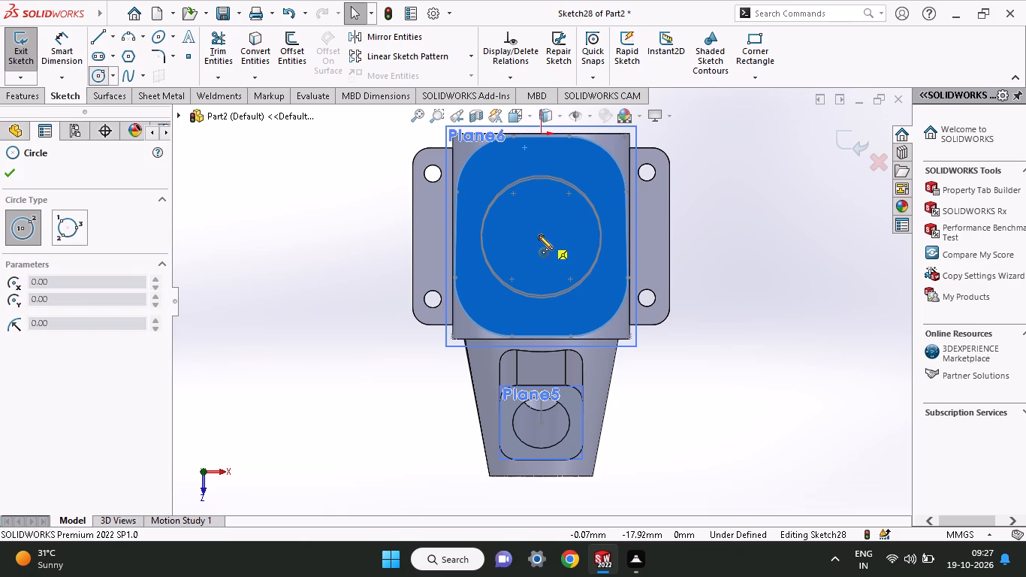
click(539, 235)
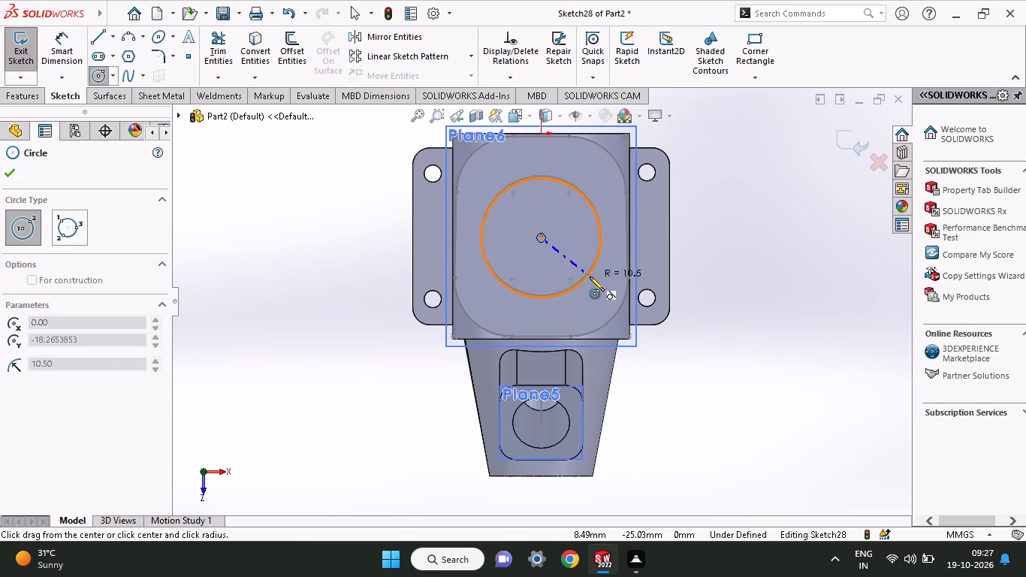
click(590, 276)
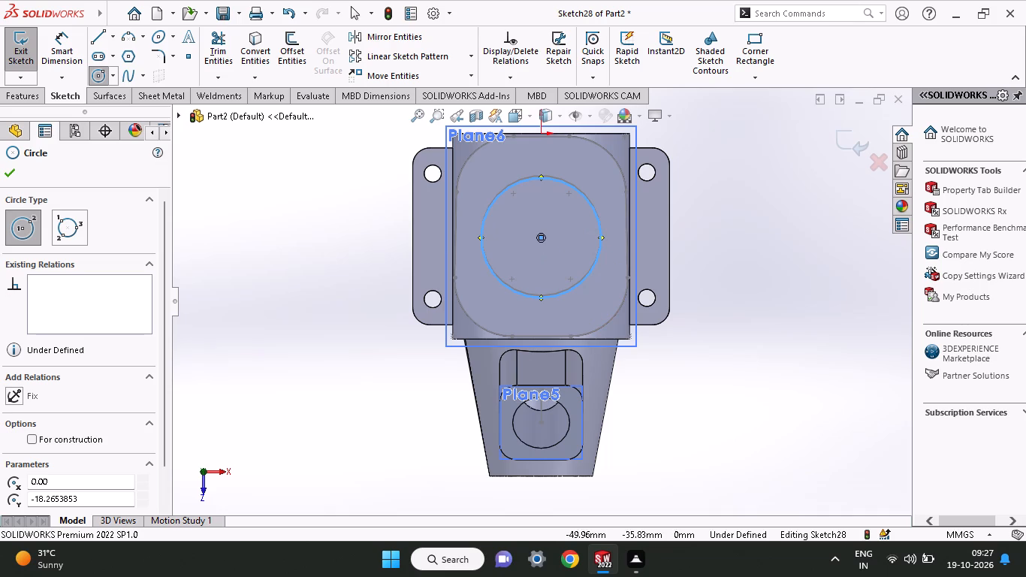
Cut the circle into the finned block with a 62 mm mid-plane extruded cut.
click(28, 91)
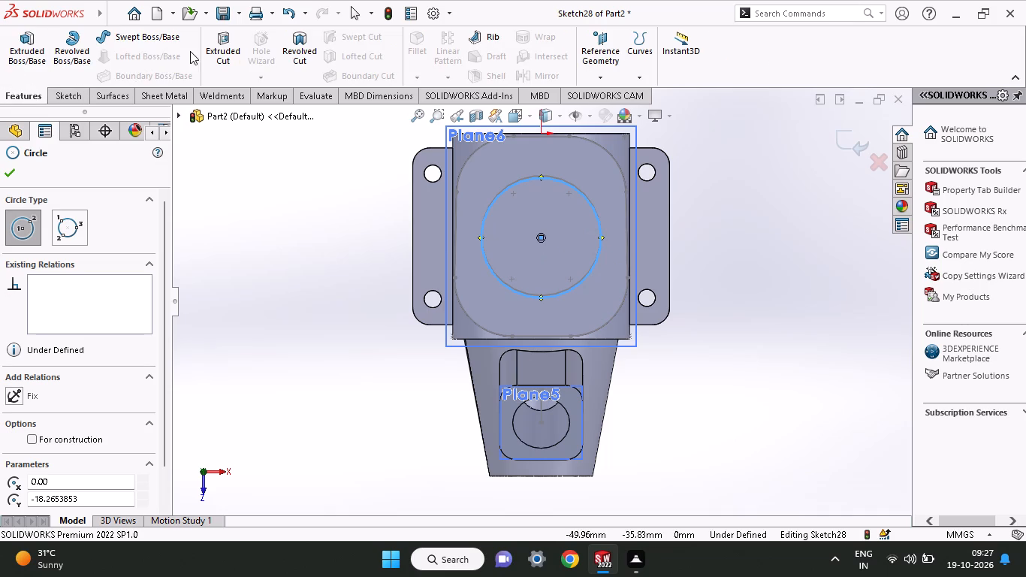
click(213, 53)
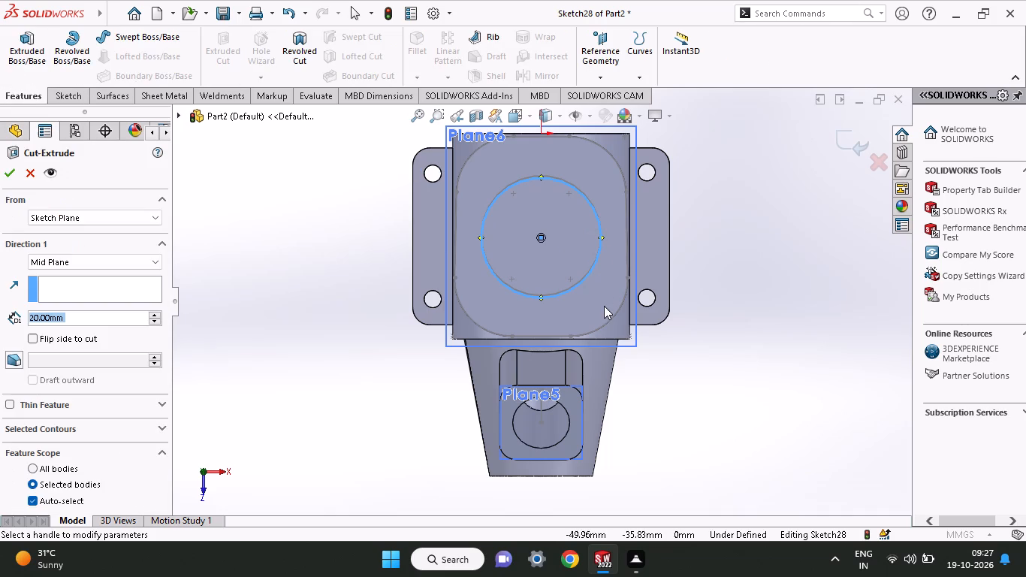
middle_drag(604, 306, 527, 321)
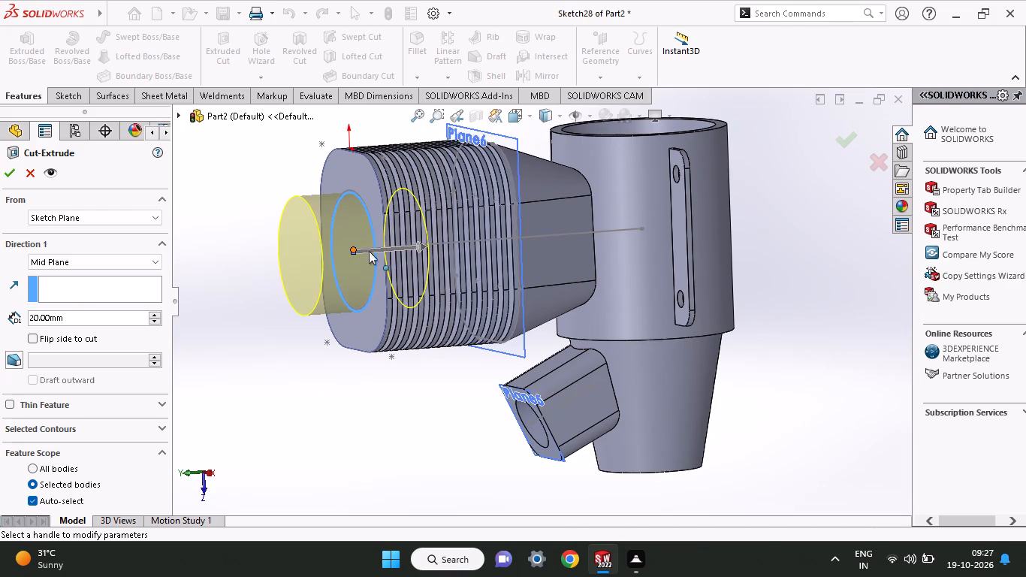
drag(418, 247, 481, 247)
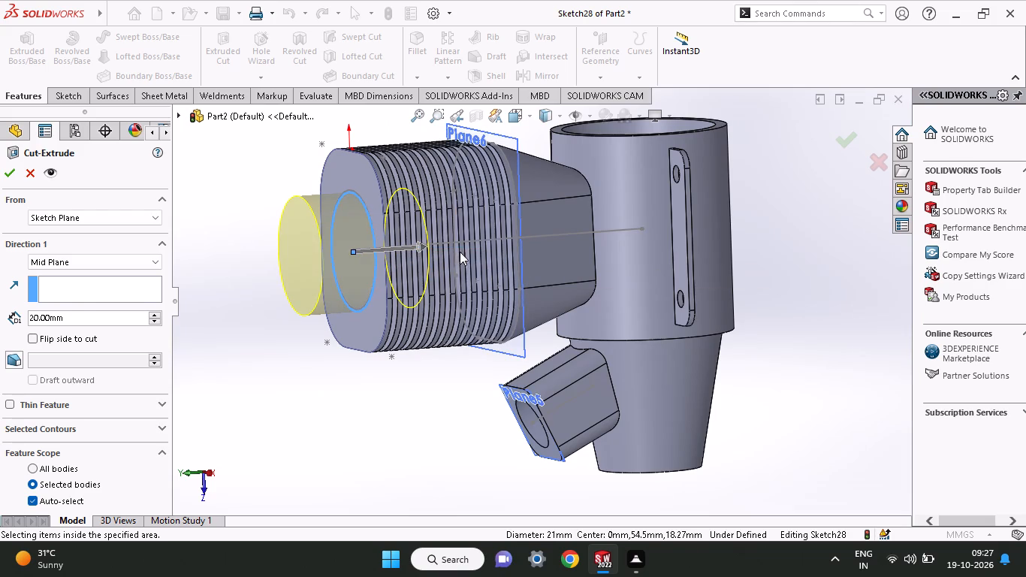
drag(424, 247, 545, 241)
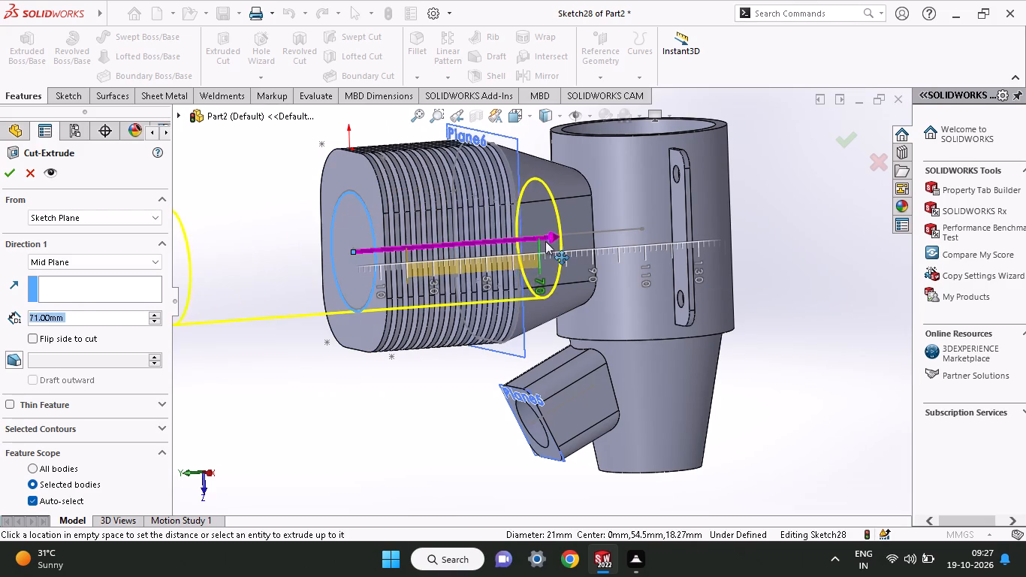
drag(545, 241, 516, 254)
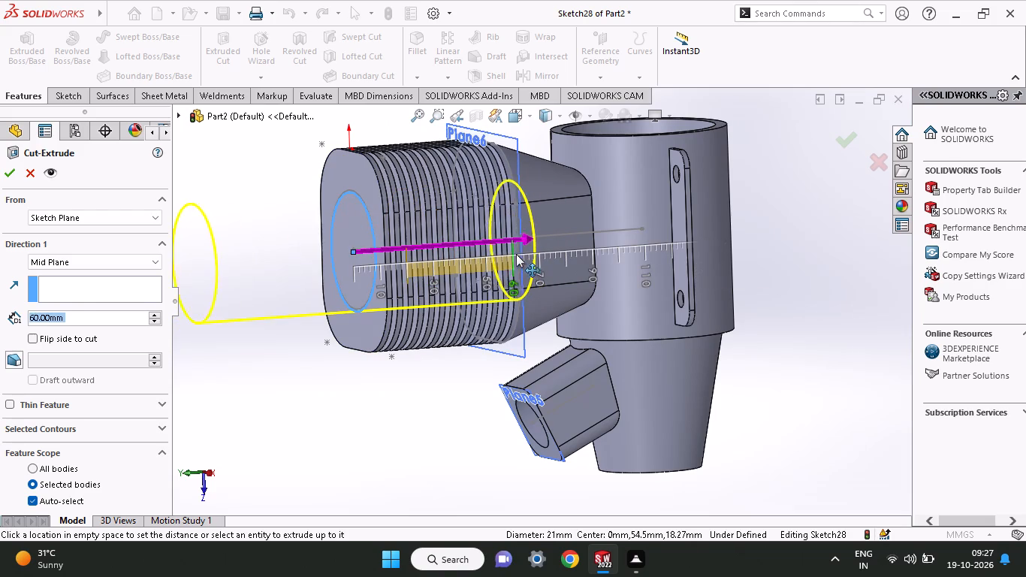
drag(516, 254, 519, 253)
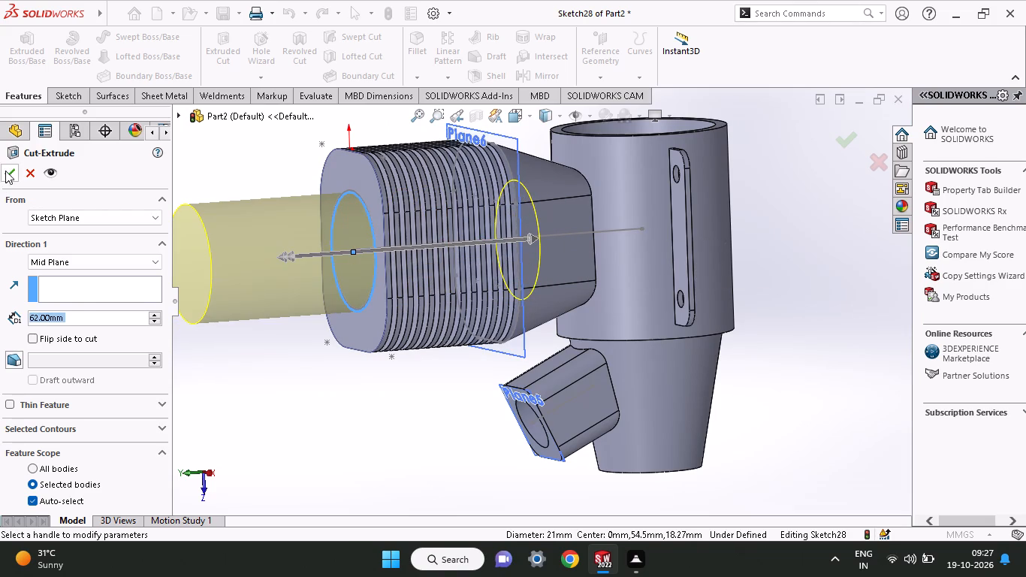
click(5, 171)
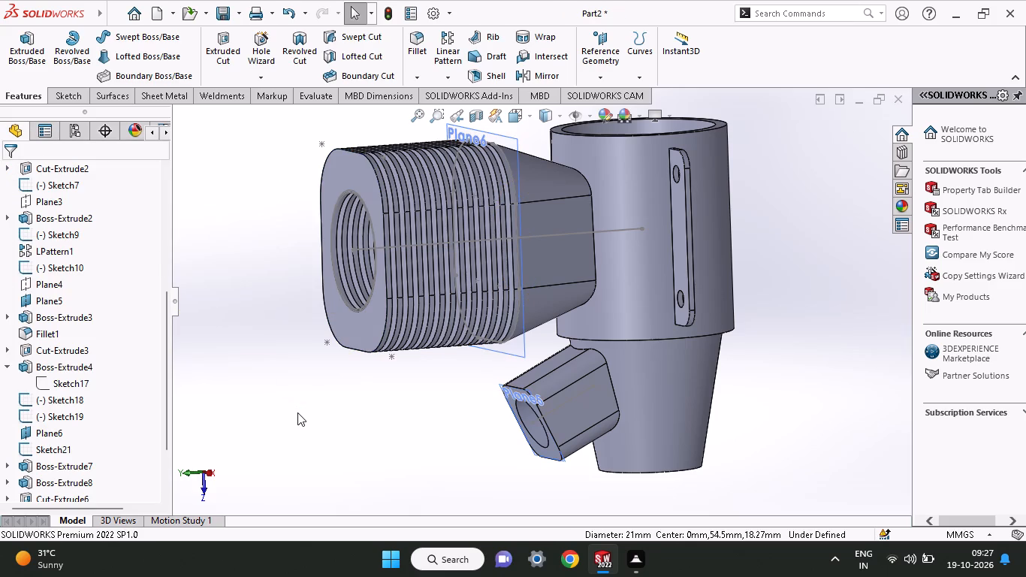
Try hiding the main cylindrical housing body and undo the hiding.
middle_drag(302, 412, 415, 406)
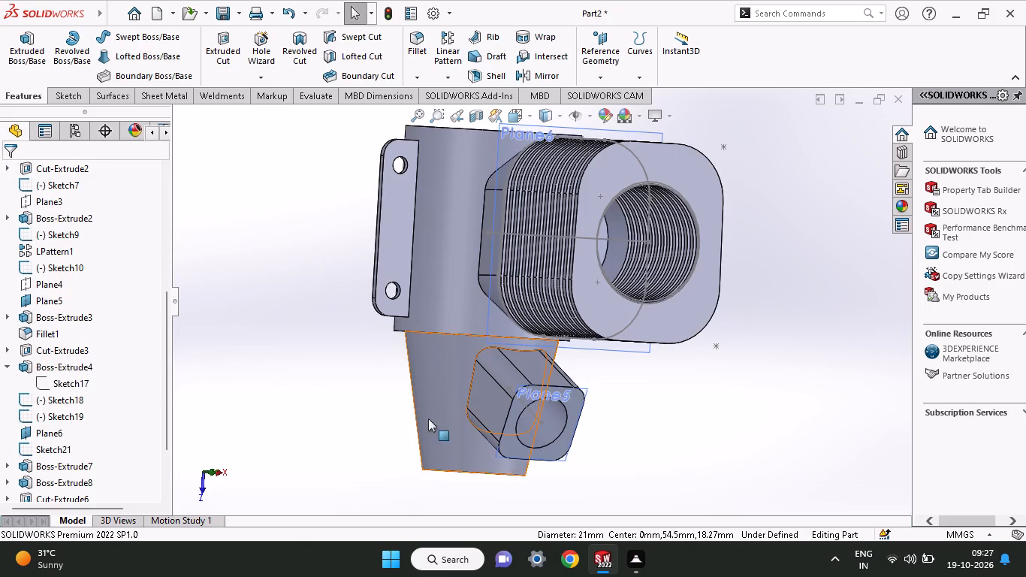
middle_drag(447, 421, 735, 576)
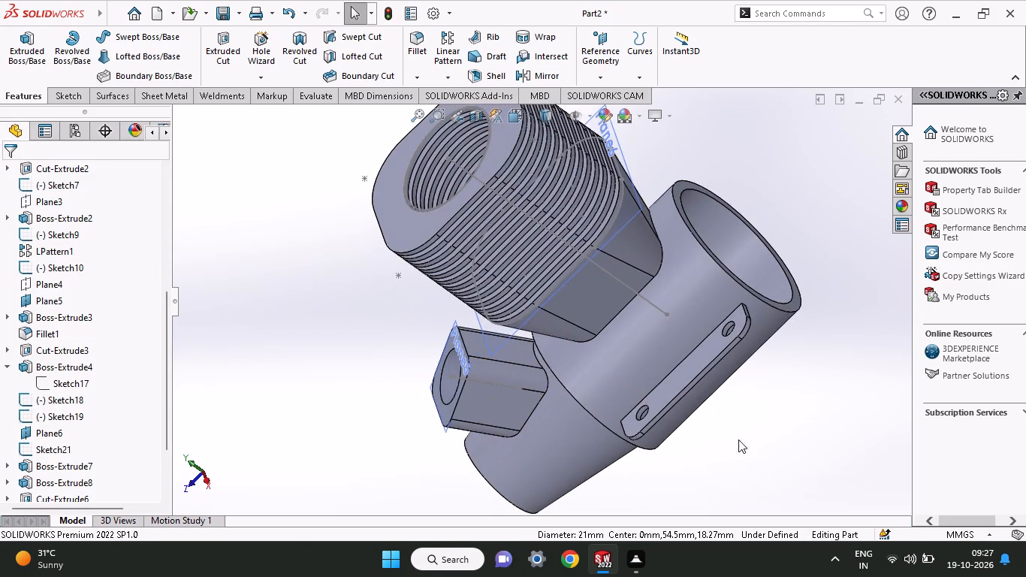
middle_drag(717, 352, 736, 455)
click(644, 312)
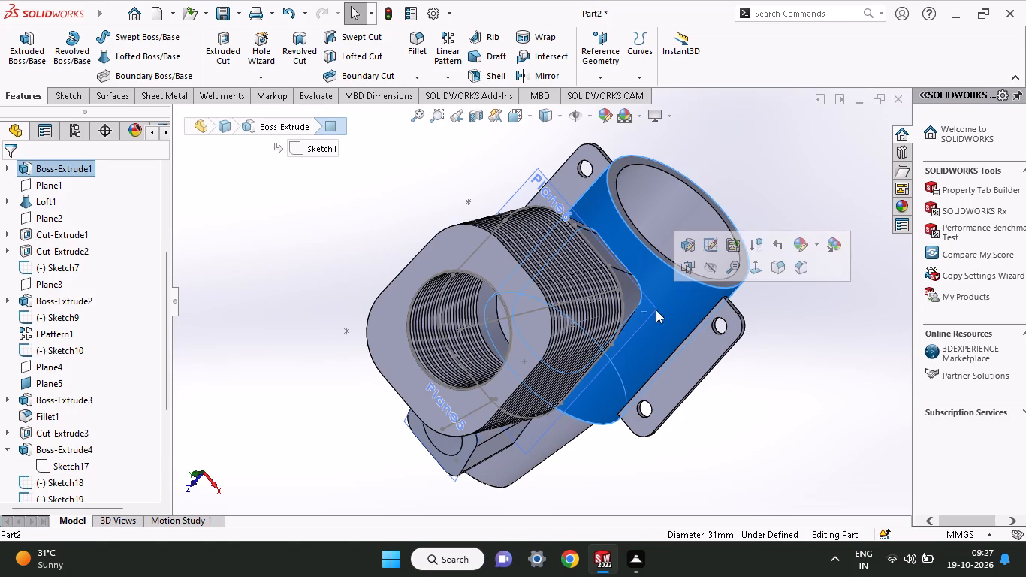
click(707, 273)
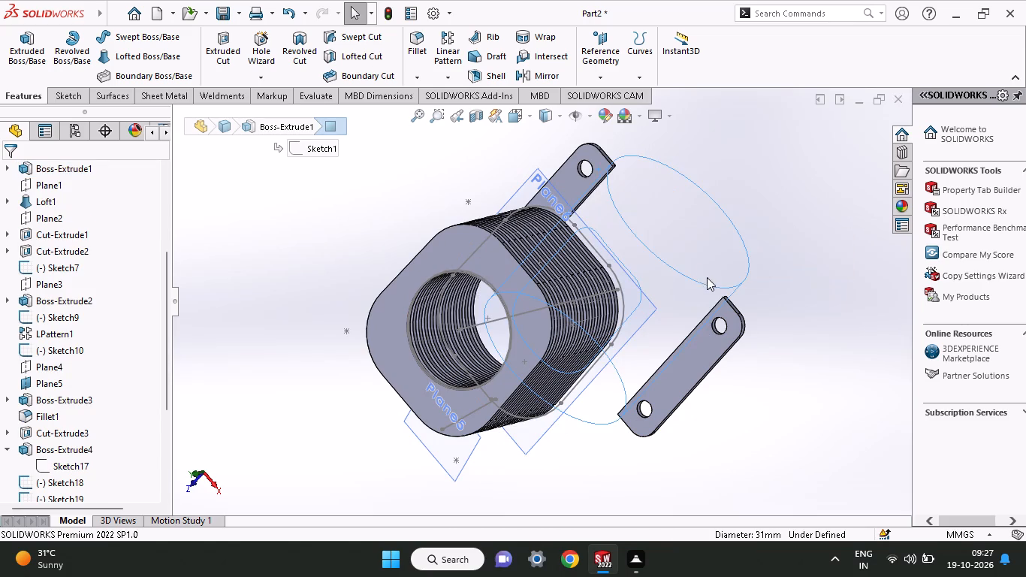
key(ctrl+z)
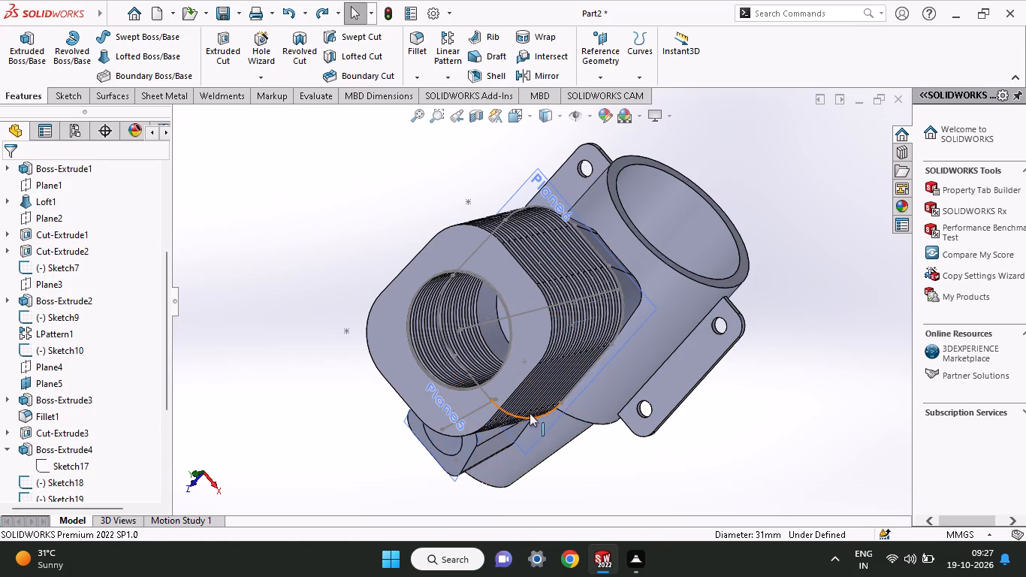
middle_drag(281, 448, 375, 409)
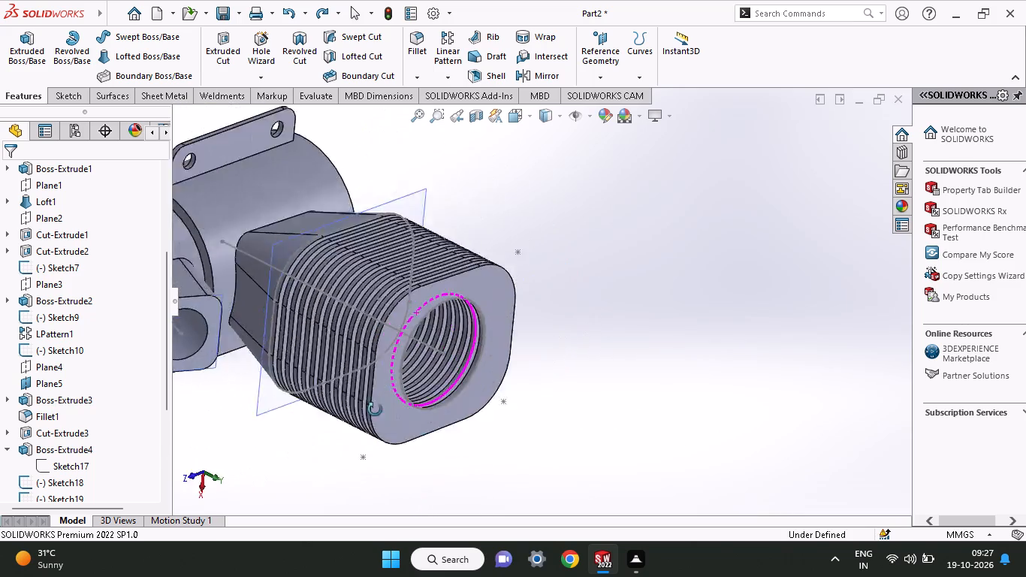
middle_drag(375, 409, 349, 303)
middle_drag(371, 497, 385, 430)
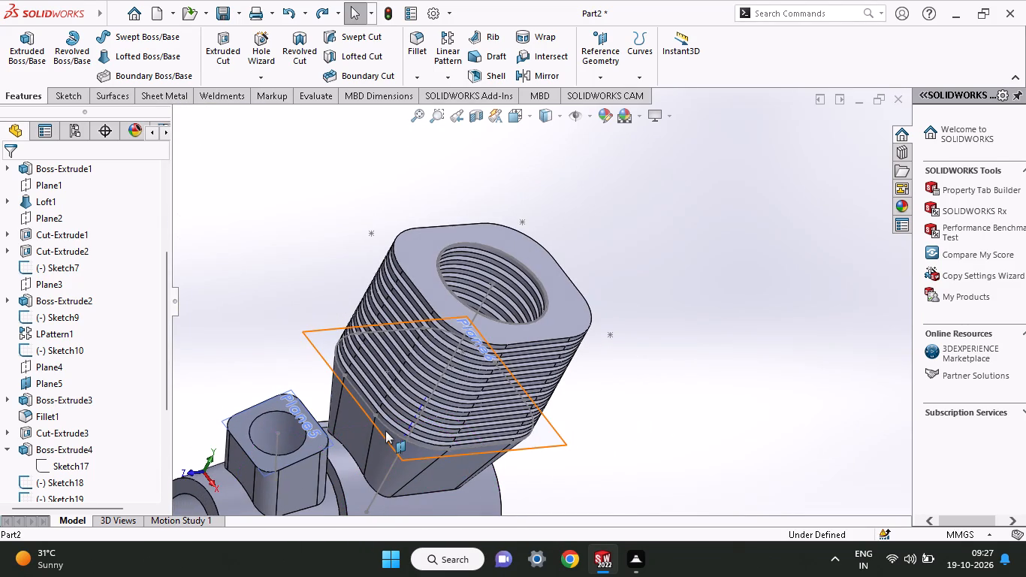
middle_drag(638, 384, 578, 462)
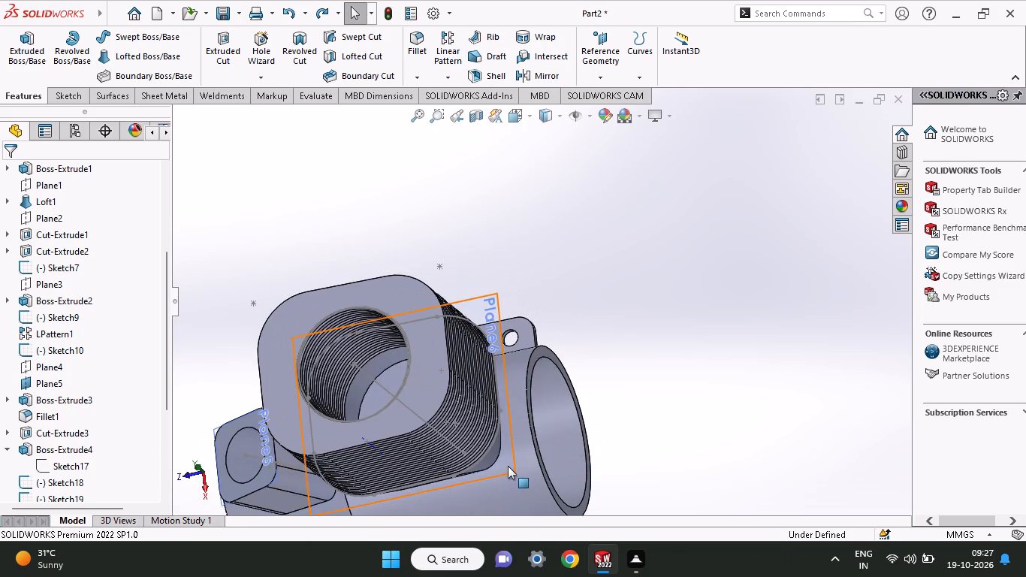
Hide the reference plane Plane6 that crosses the finned block.
click(508, 466)
click(655, 329)
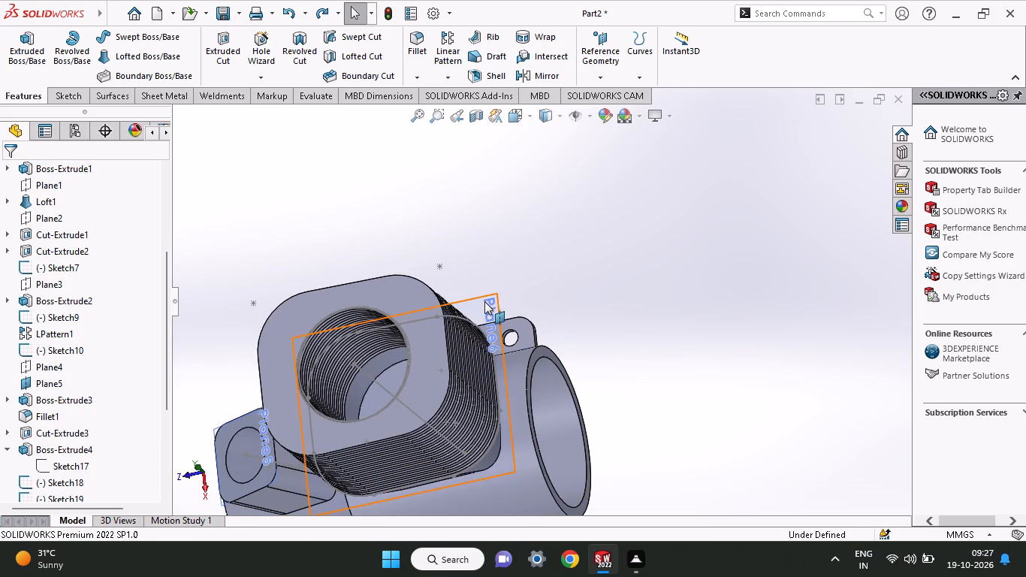
click(483, 301)
click(568, 260)
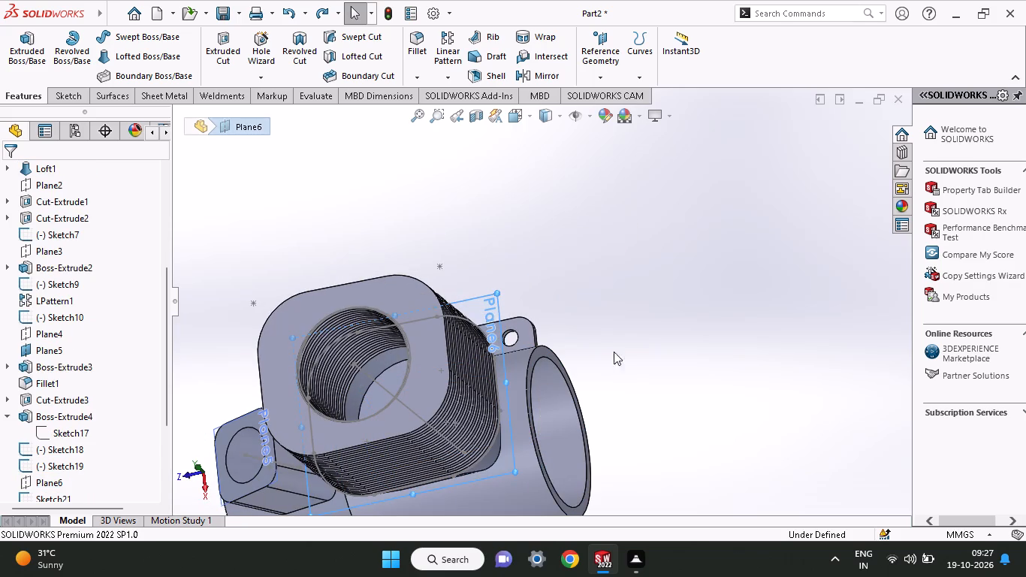
Start a new sketch on the outer end face of the finned block.
middle_drag(638, 435, 657, 313)
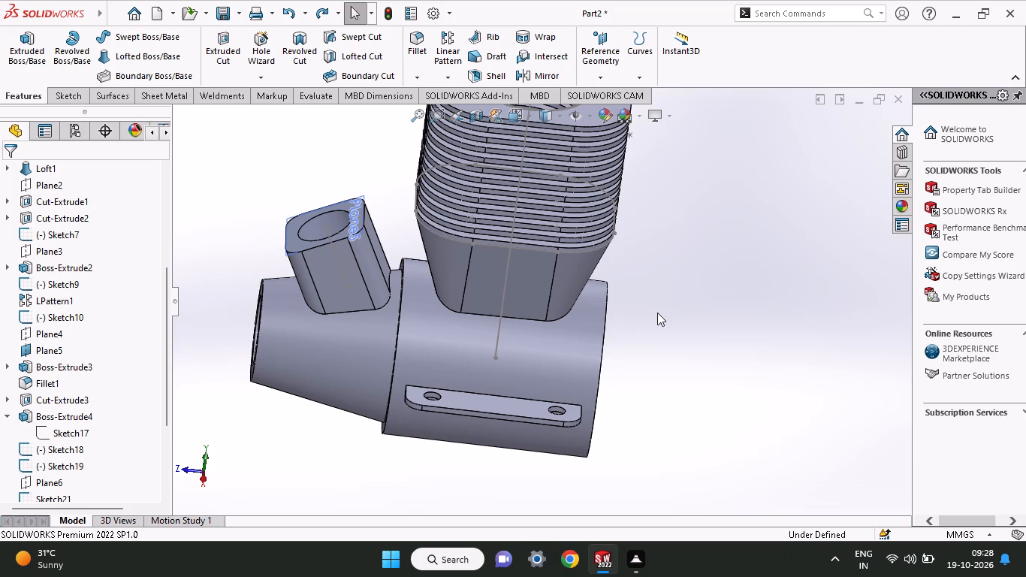
middle_drag(657, 313, 640, 446)
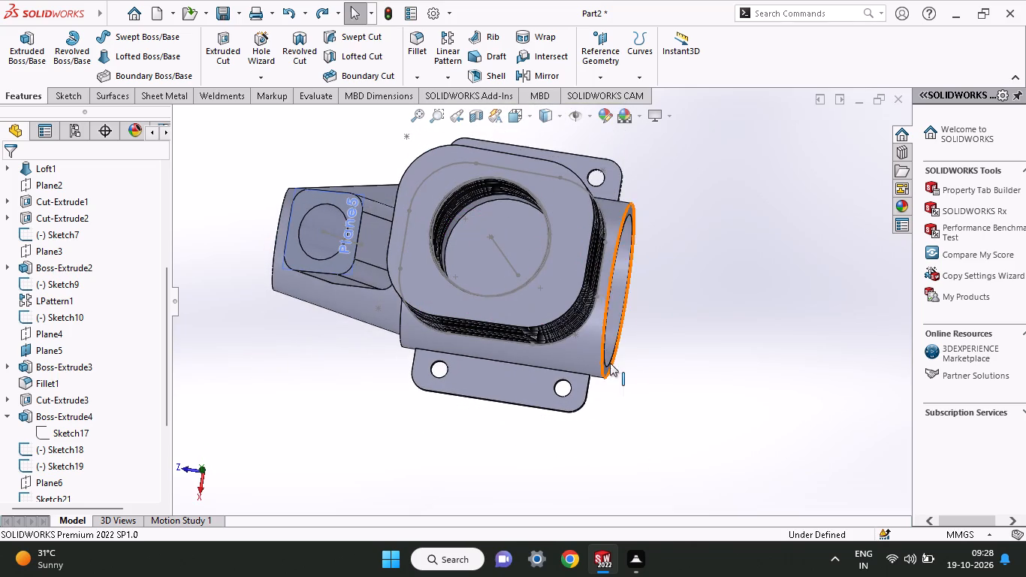
click(547, 252)
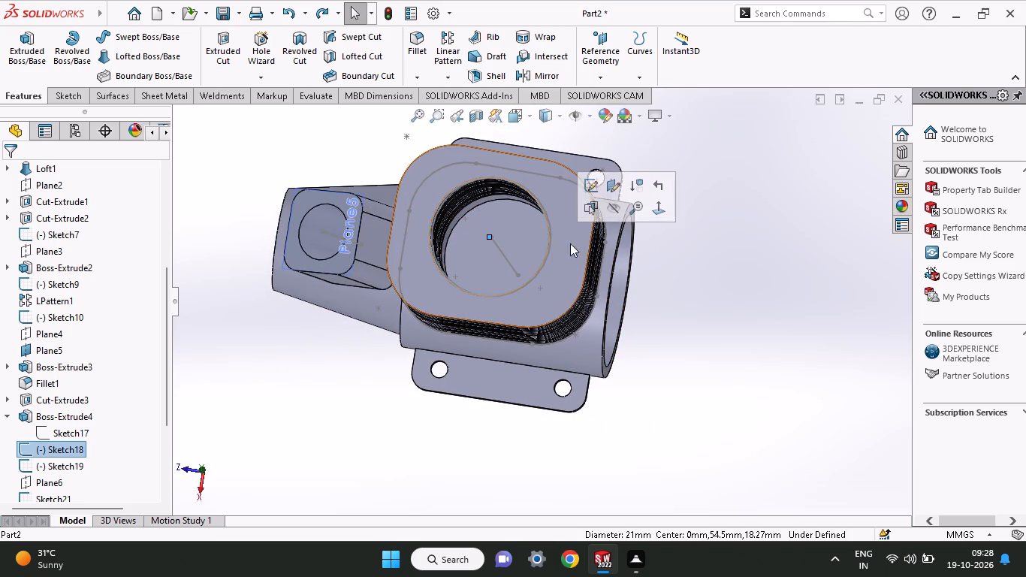
click(699, 311)
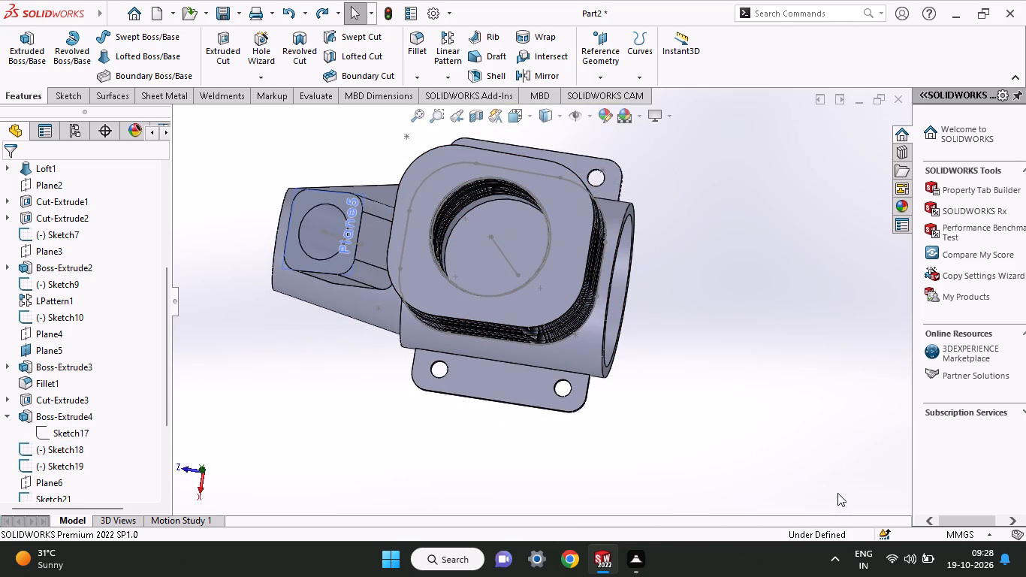
right_click(703, 276)
click(732, 184)
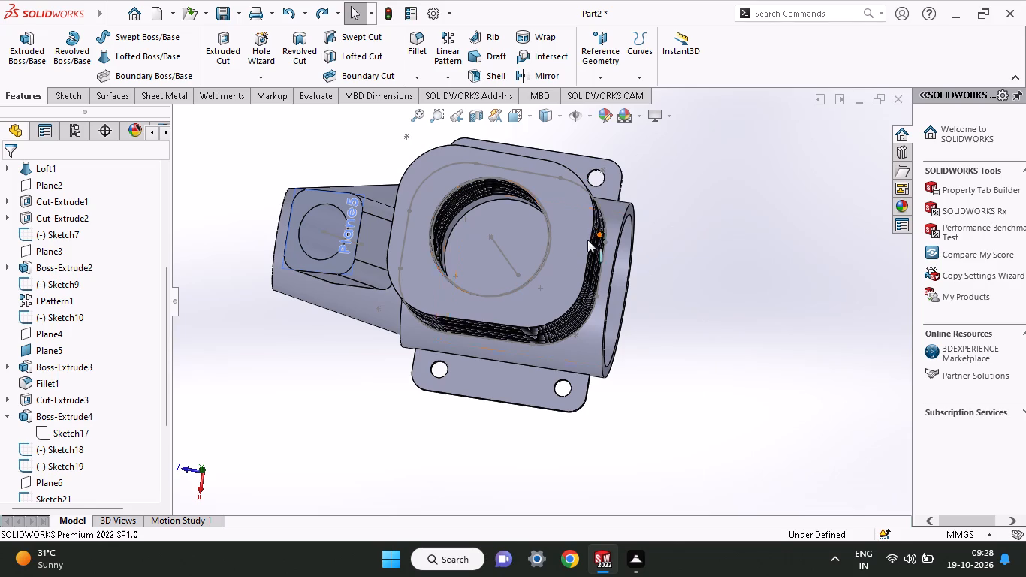
click(574, 292)
click(649, 257)
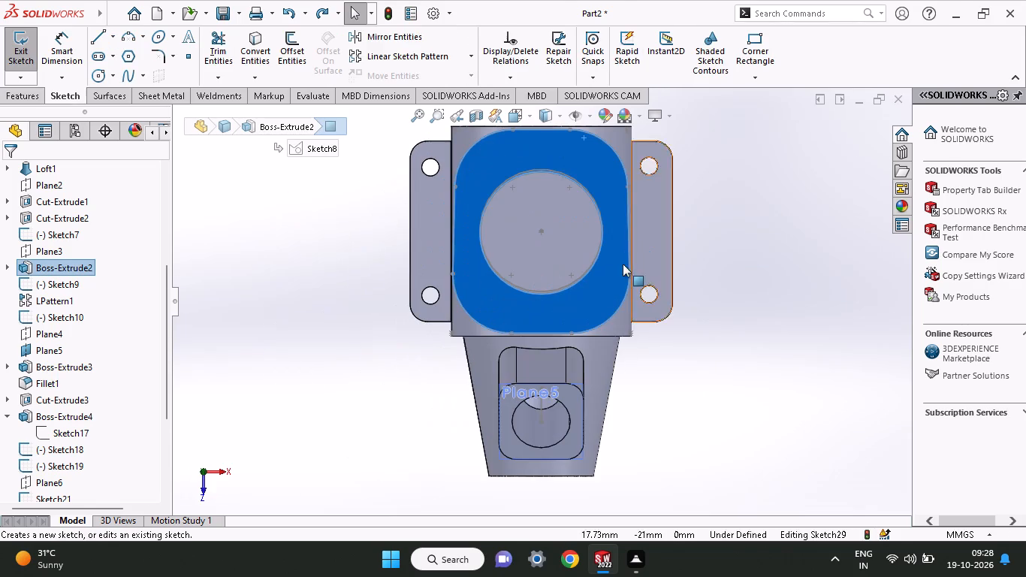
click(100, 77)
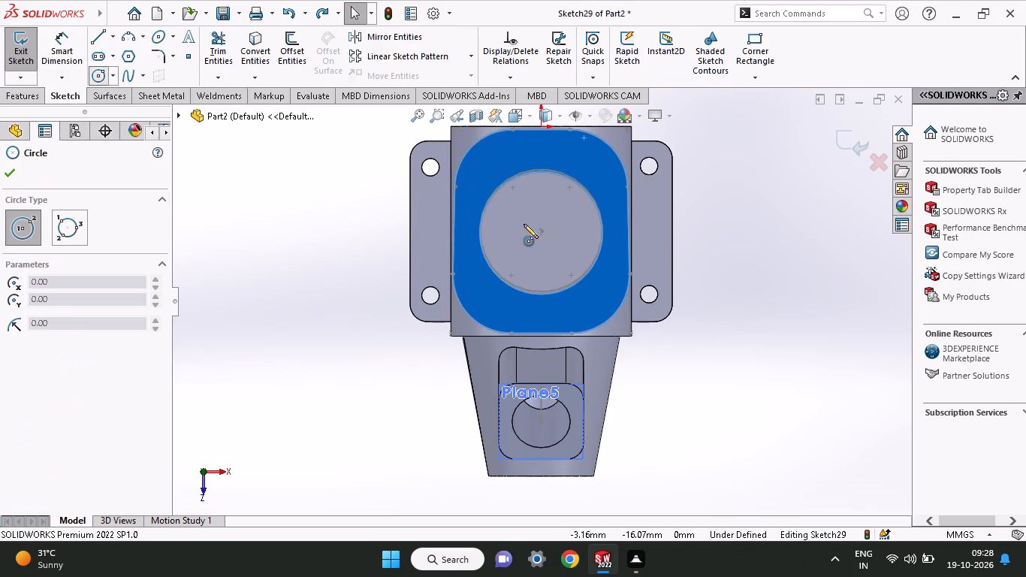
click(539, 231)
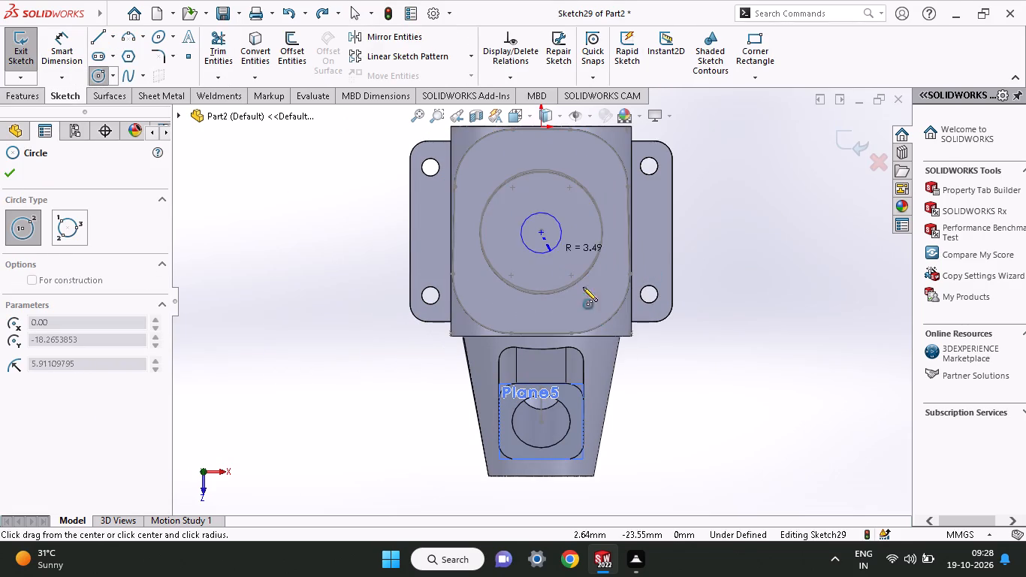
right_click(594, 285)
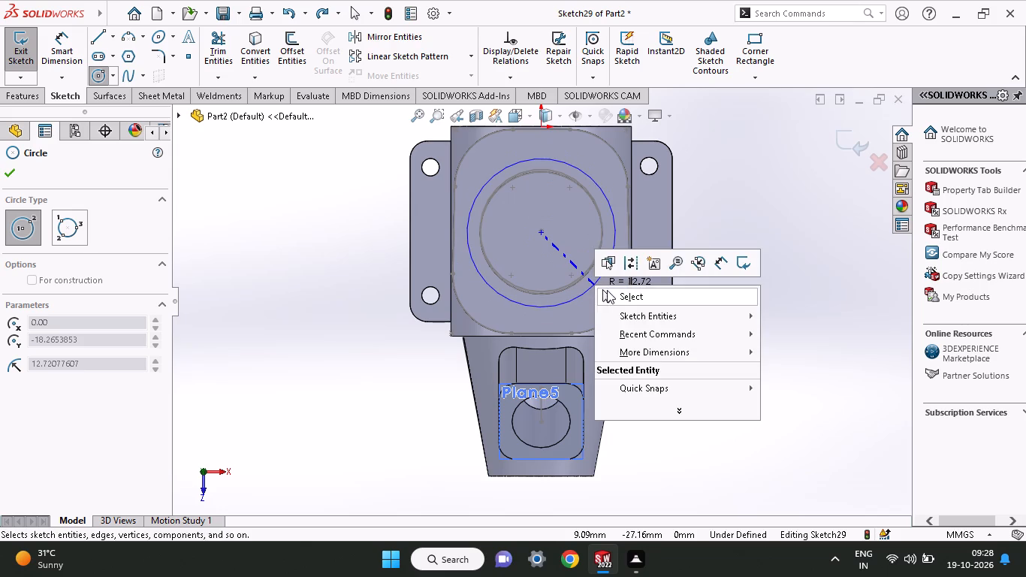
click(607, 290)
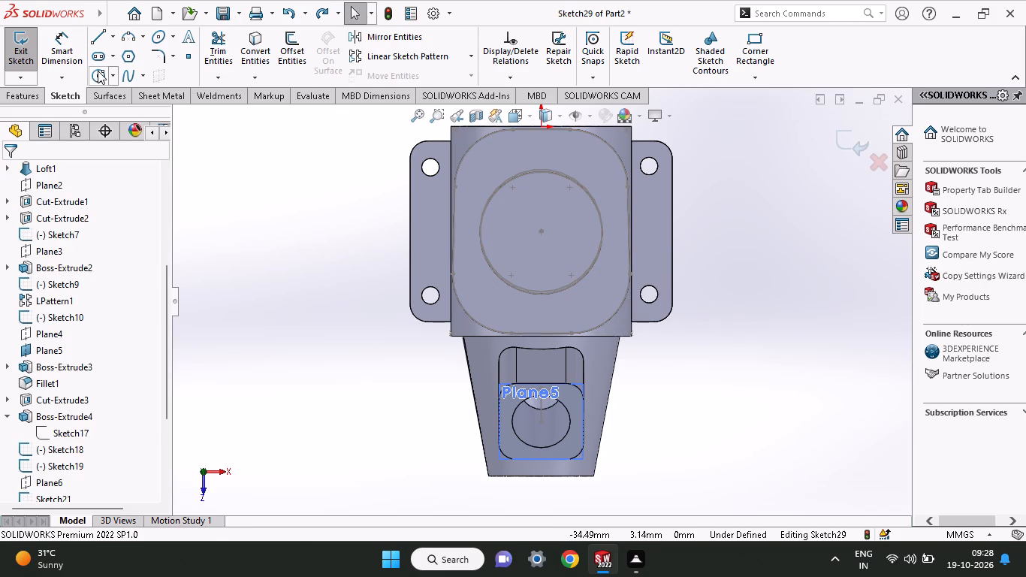
Sketch a circle of about 12.4 mm radius concentric with the bore on the finned block's end face.
click(103, 71)
click(543, 228)
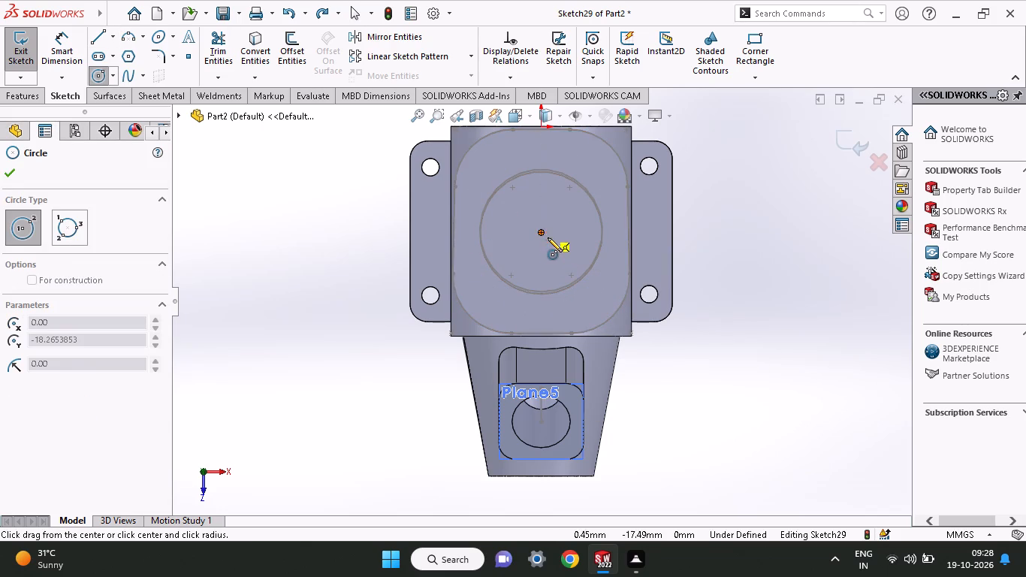
click(590, 286)
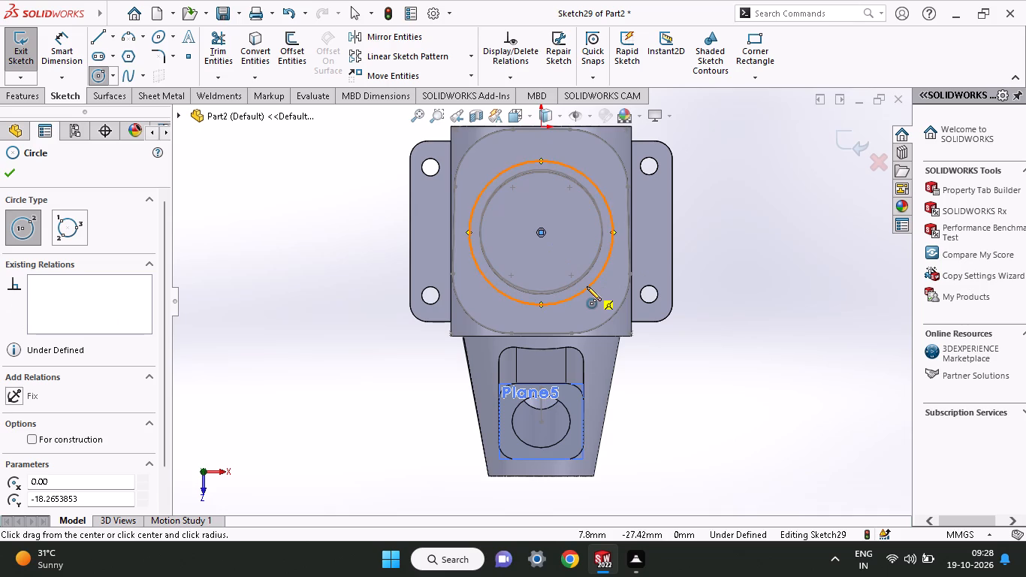
Dimension the new circle's diameter to 31 mm.
click(55, 33)
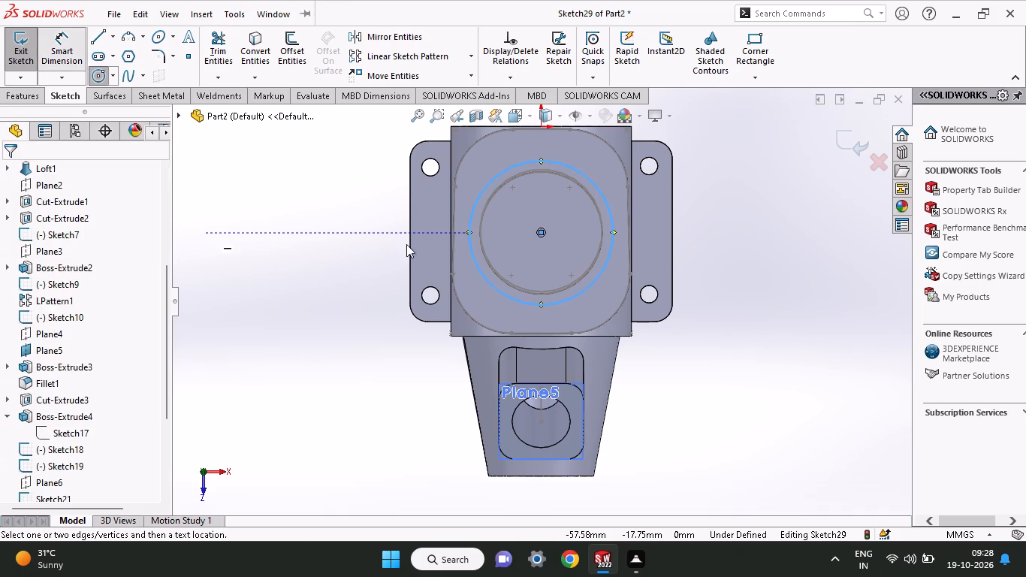
click(609, 255)
click(762, 273)
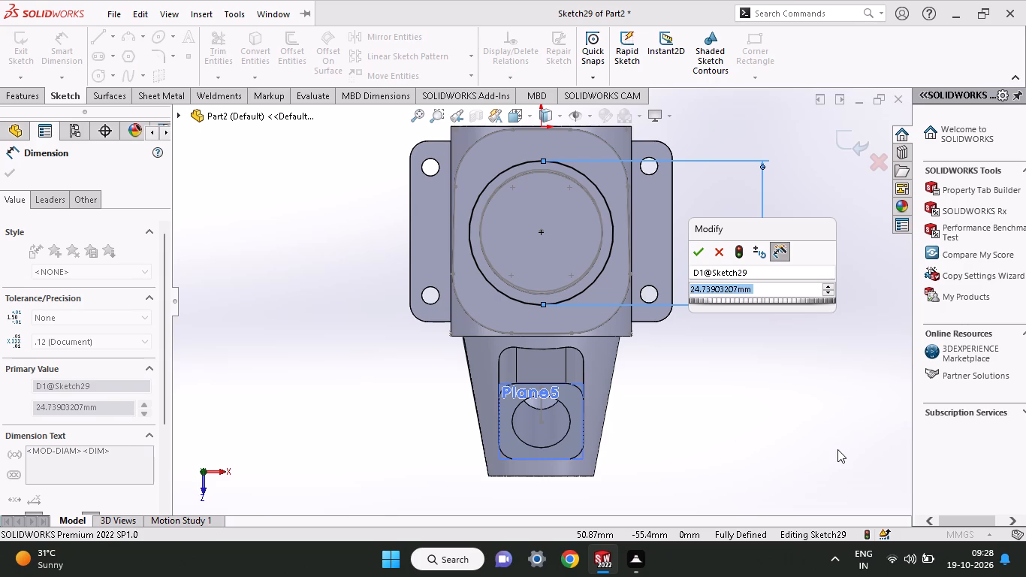
text(21)
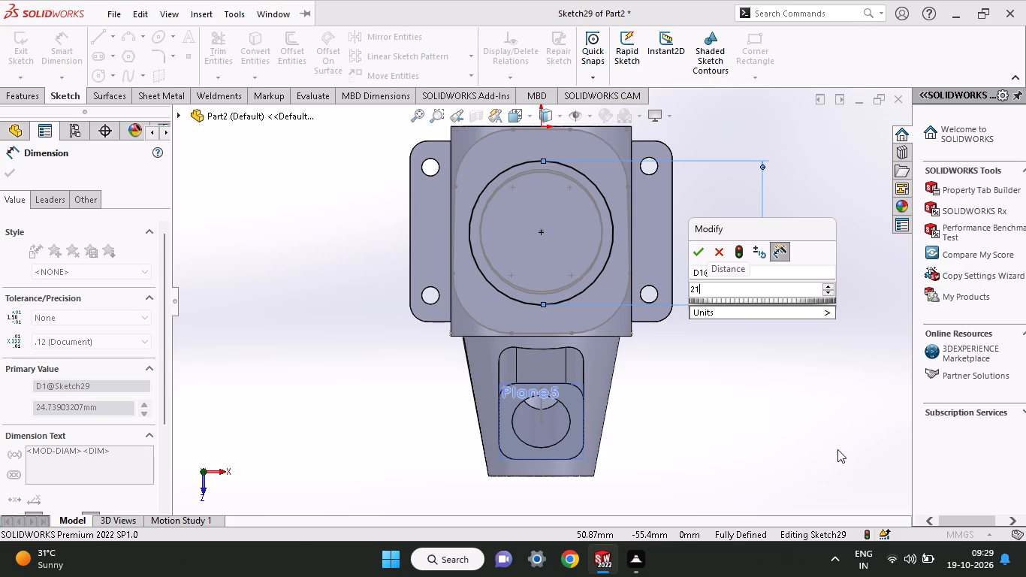
key(BackSpace)
key(BackSpace)
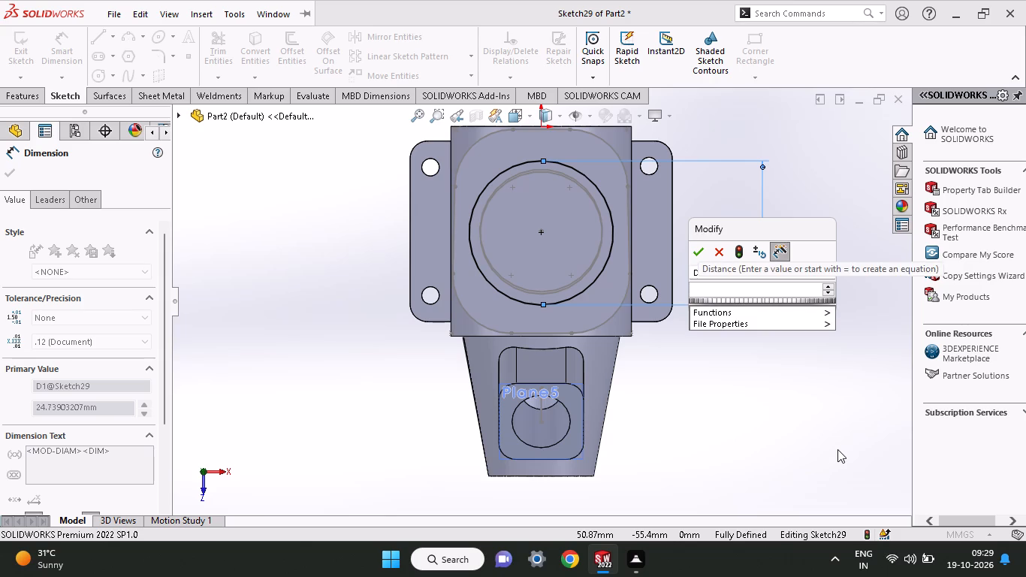
text(35-4)
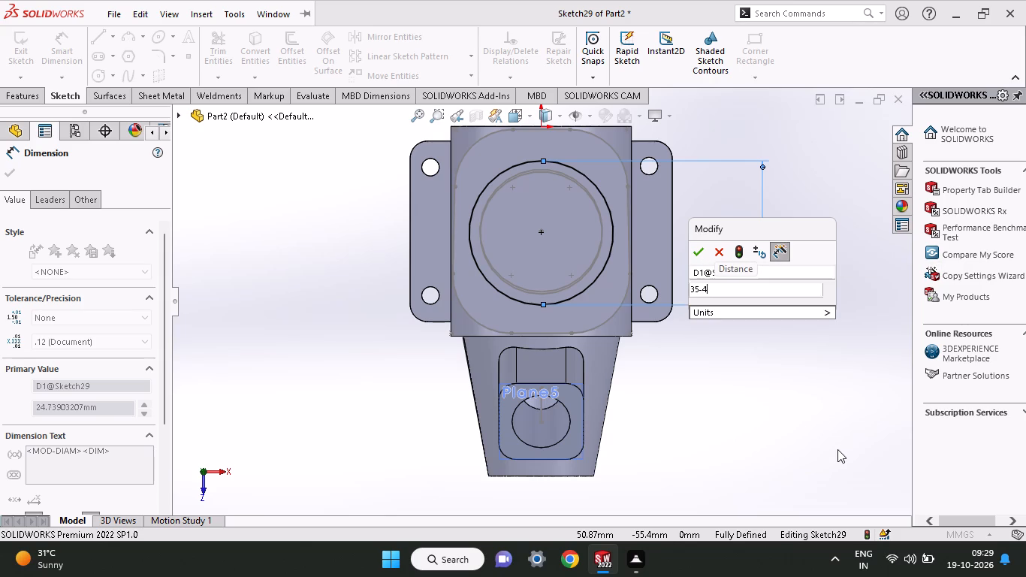
key(Return)
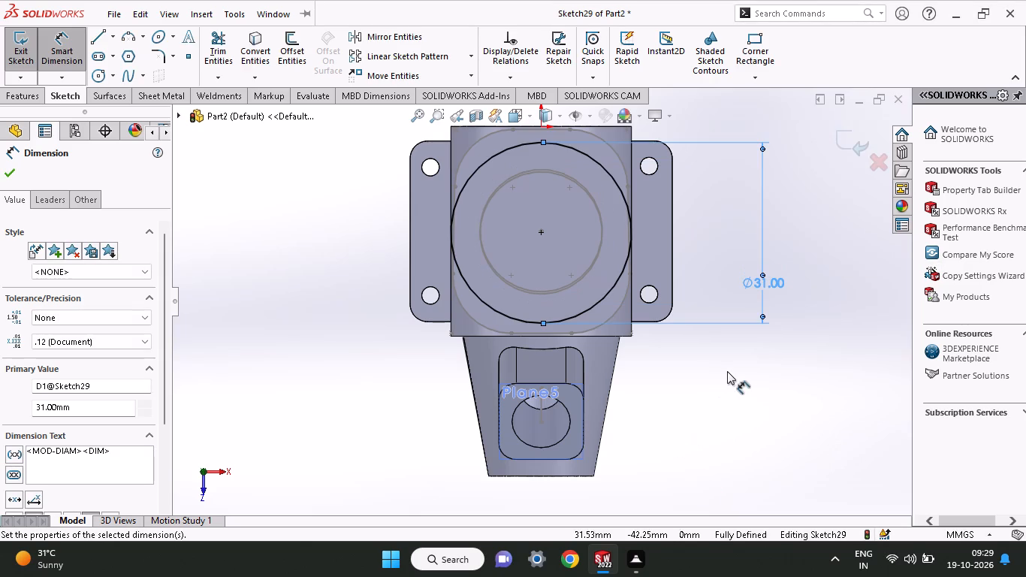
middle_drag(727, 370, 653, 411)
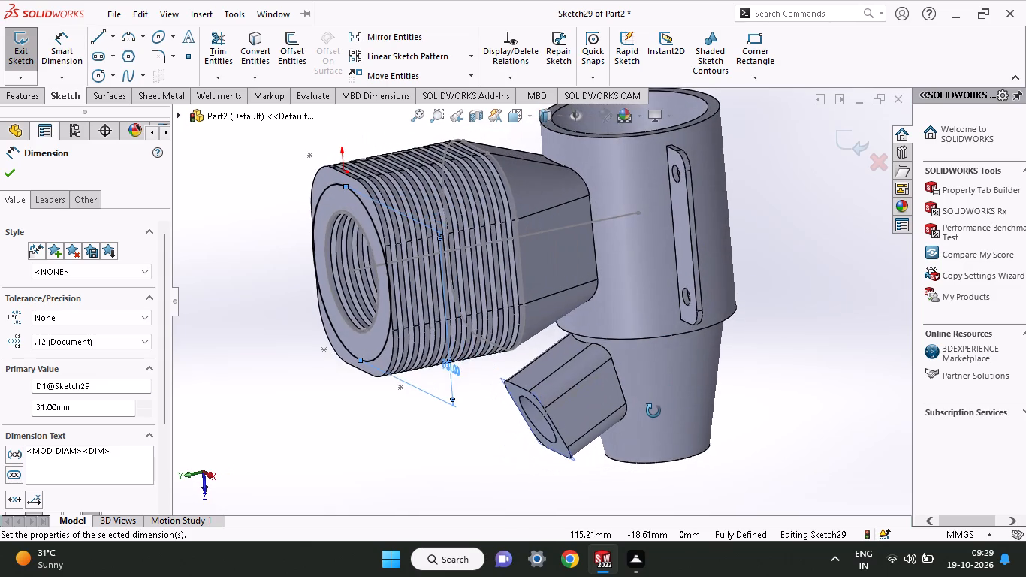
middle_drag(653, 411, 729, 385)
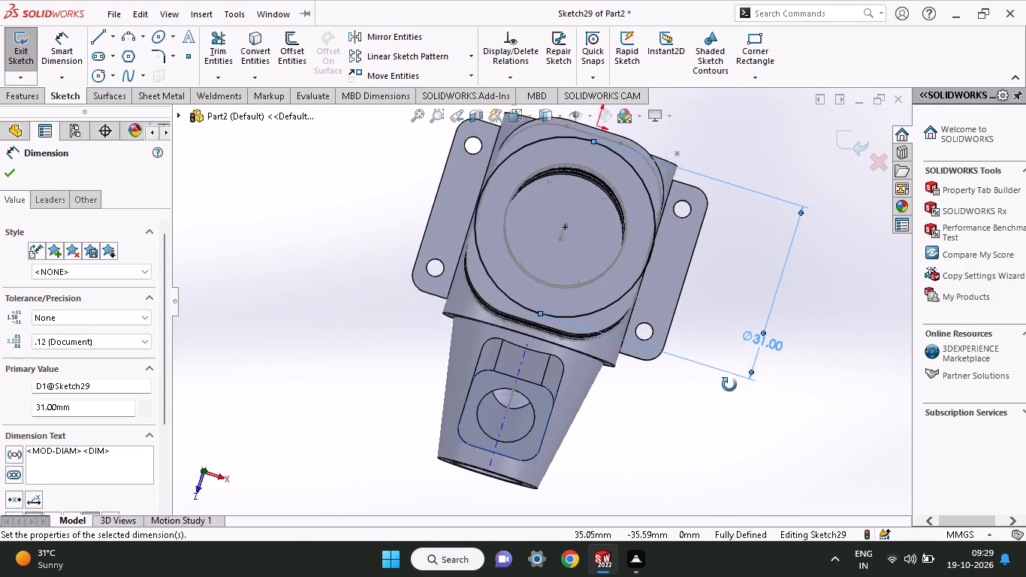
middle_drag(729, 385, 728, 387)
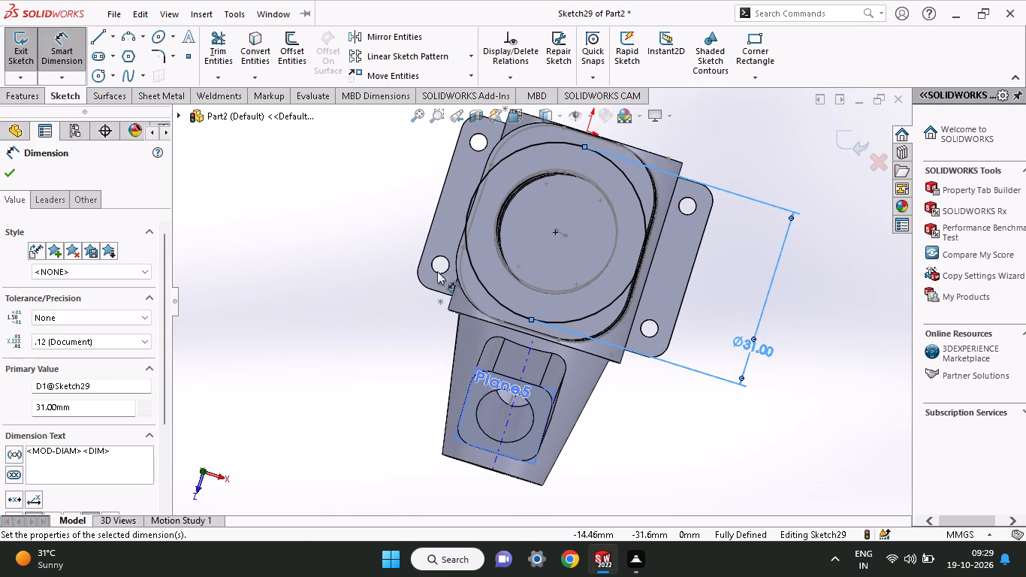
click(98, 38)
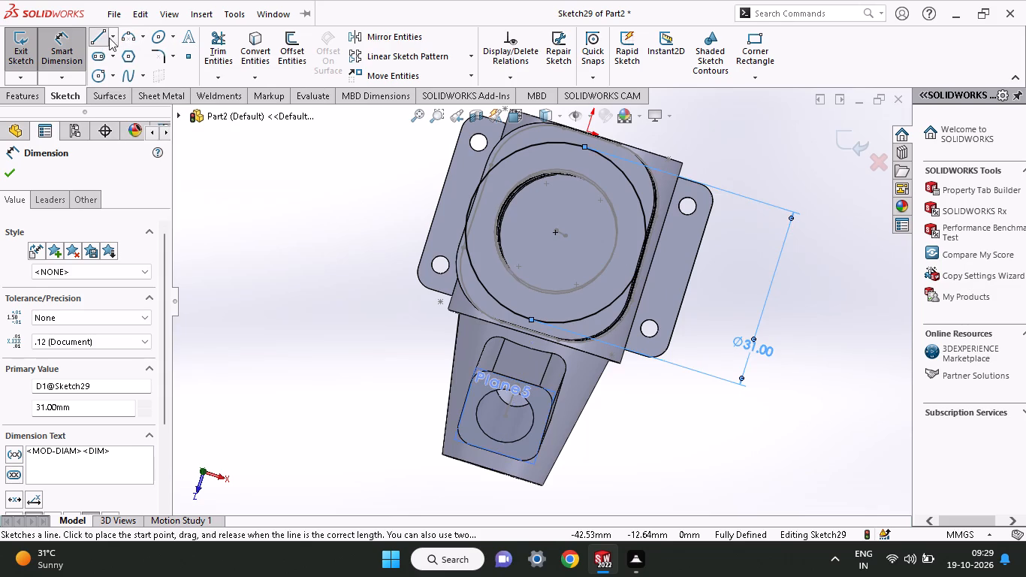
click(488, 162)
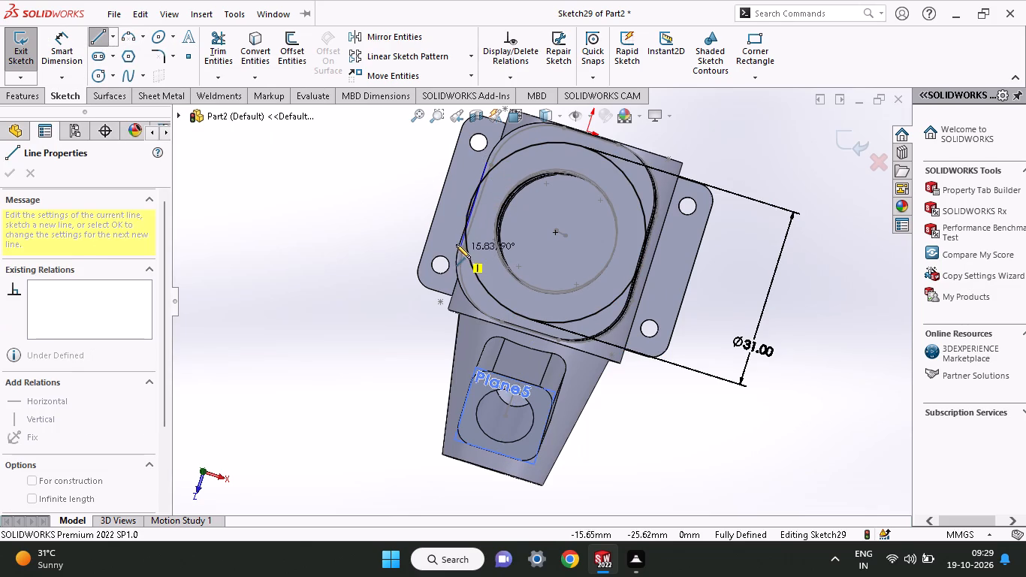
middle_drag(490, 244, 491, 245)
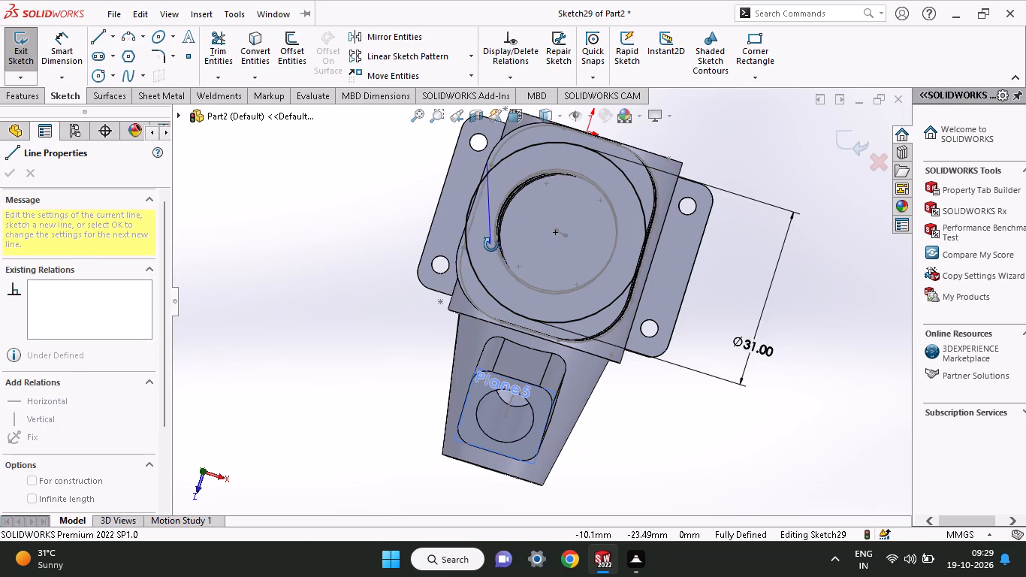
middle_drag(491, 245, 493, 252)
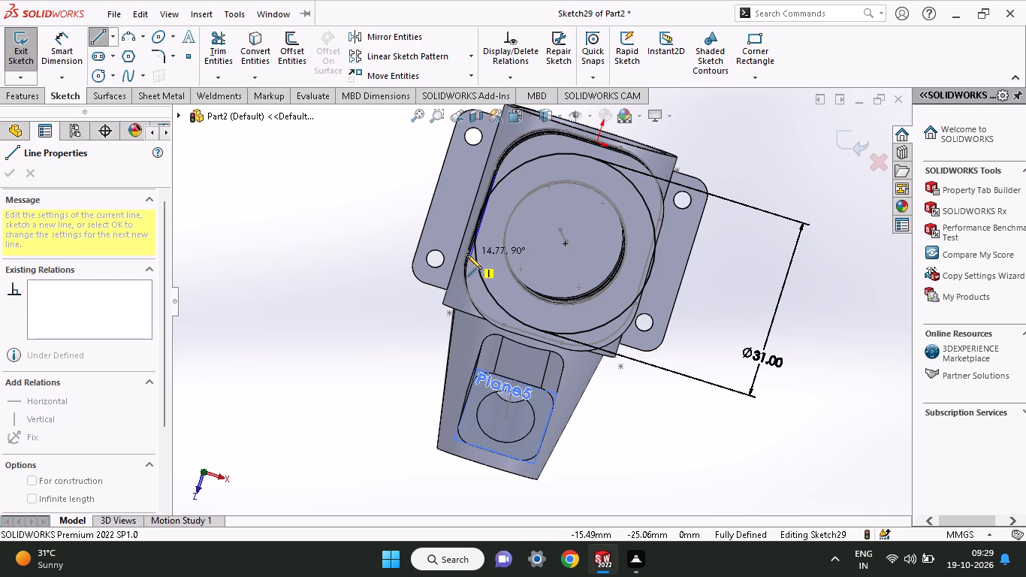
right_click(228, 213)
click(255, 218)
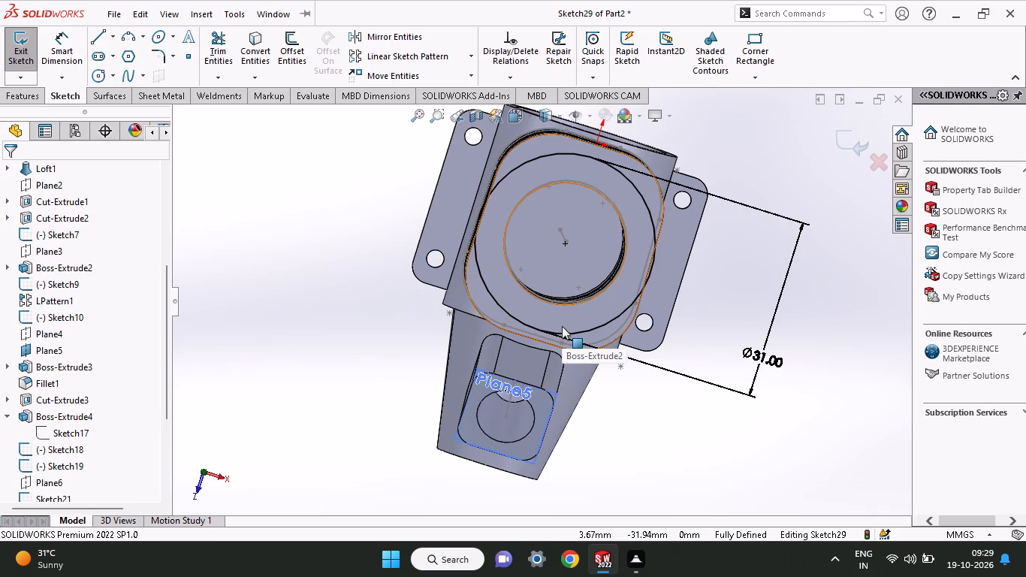
Sketch a line about 15.2 mm long along the finned block's straight side edge on the +X side, ending at the corner arc.
ctrl+scroll(562, 326, down, 4)
ctrl+scroll(523, 288, up, 1)
ctrl+scroll(523, 288, down, 2)
middle_drag(523, 288, 530, 259)
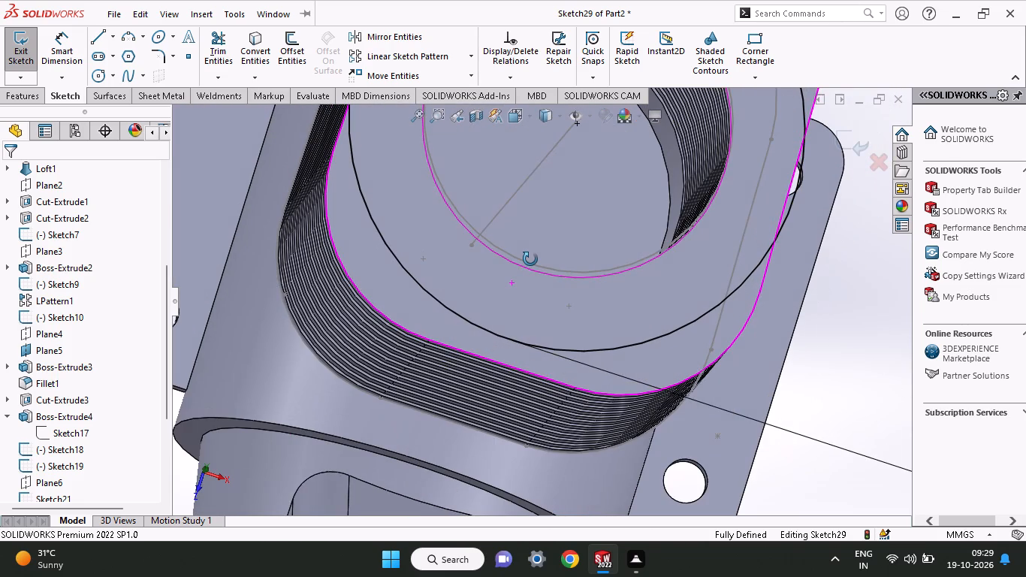
middle_drag(530, 259, 530, 294)
ctrl+scroll(530, 294, up, 3)
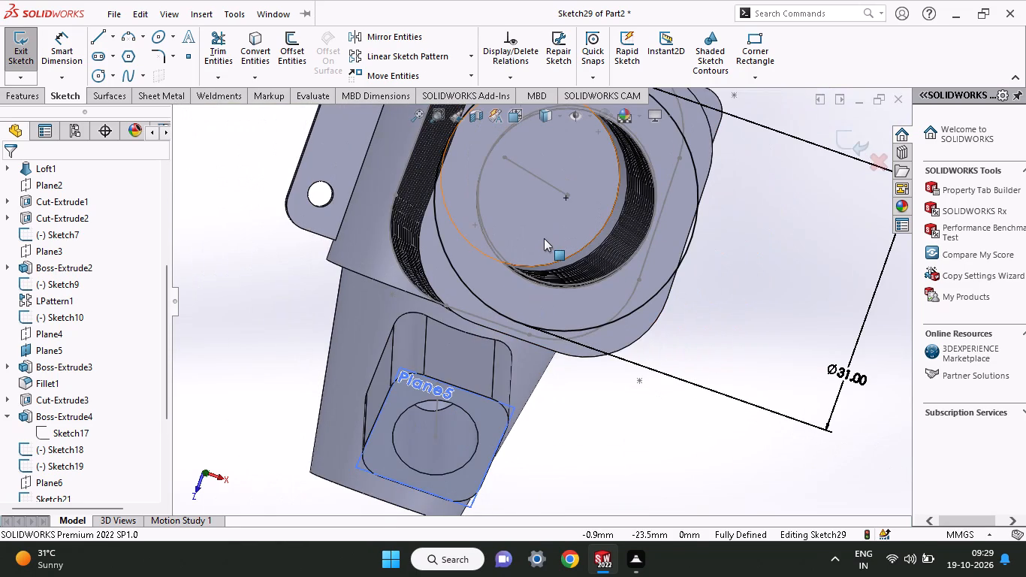
middle_drag(587, 254, 564, 250)
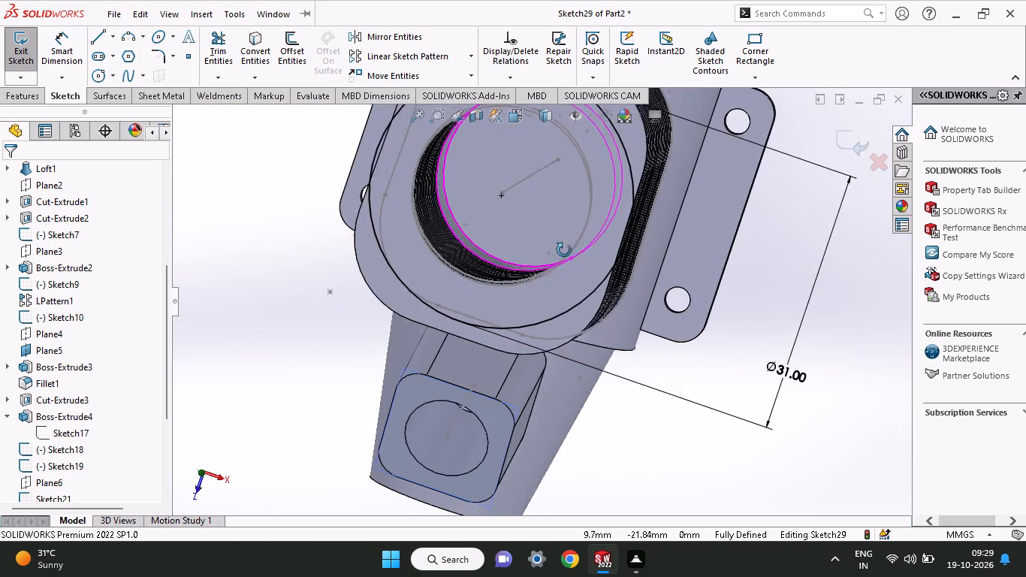
middle_drag(564, 250, 577, 244)
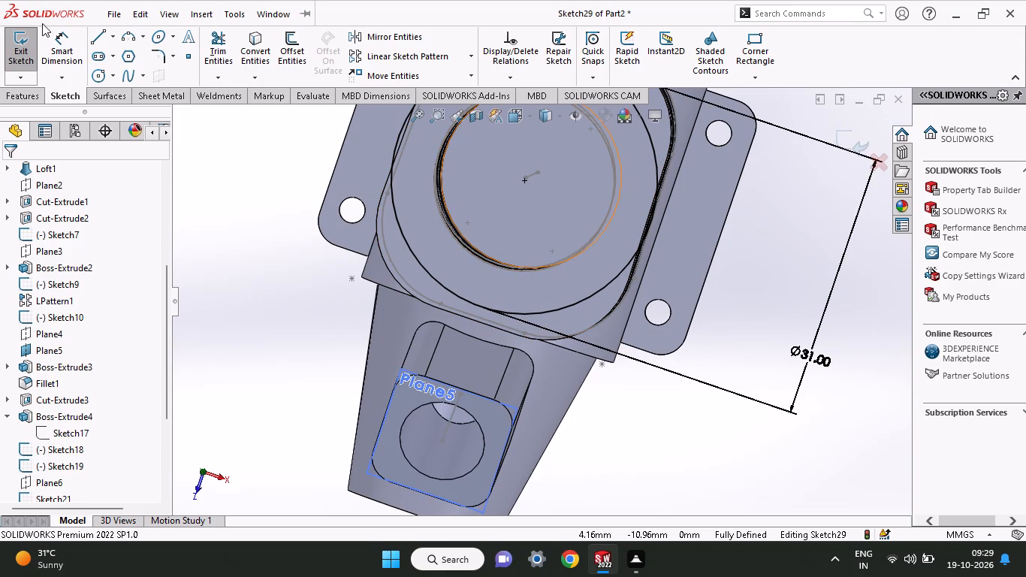
click(93, 42)
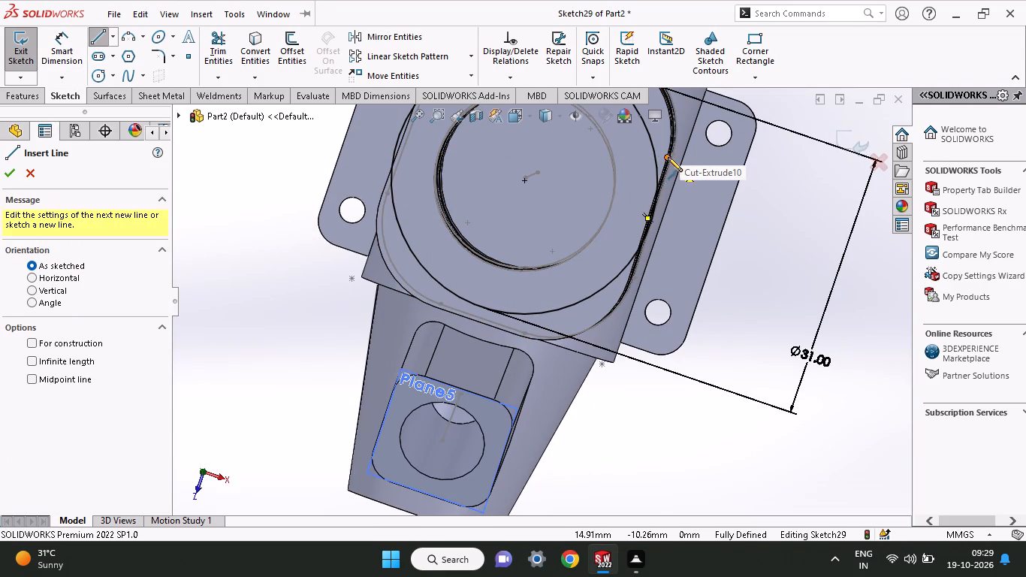
click(668, 157)
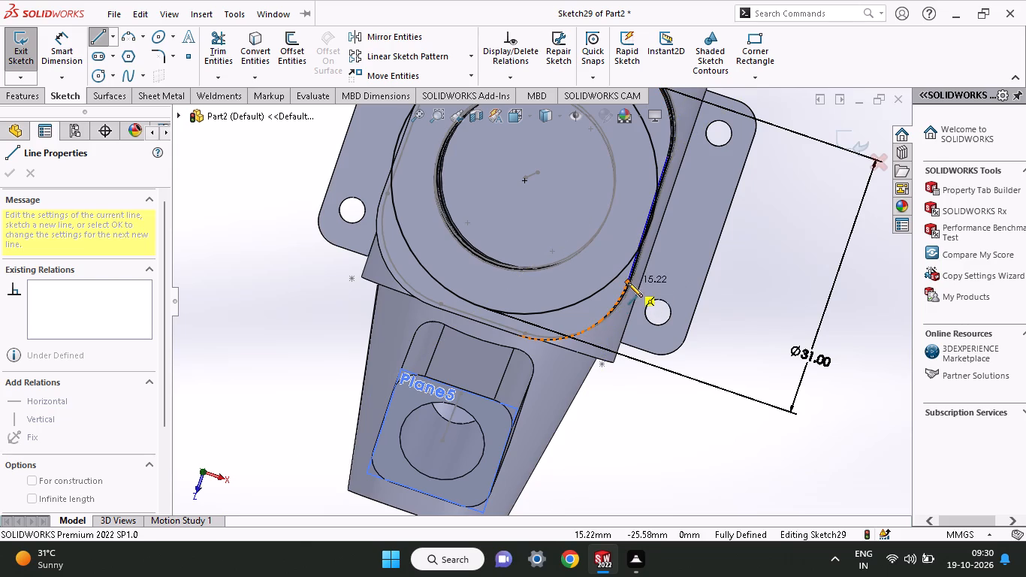
click(628, 282)
right_click(680, 274)
click(684, 284)
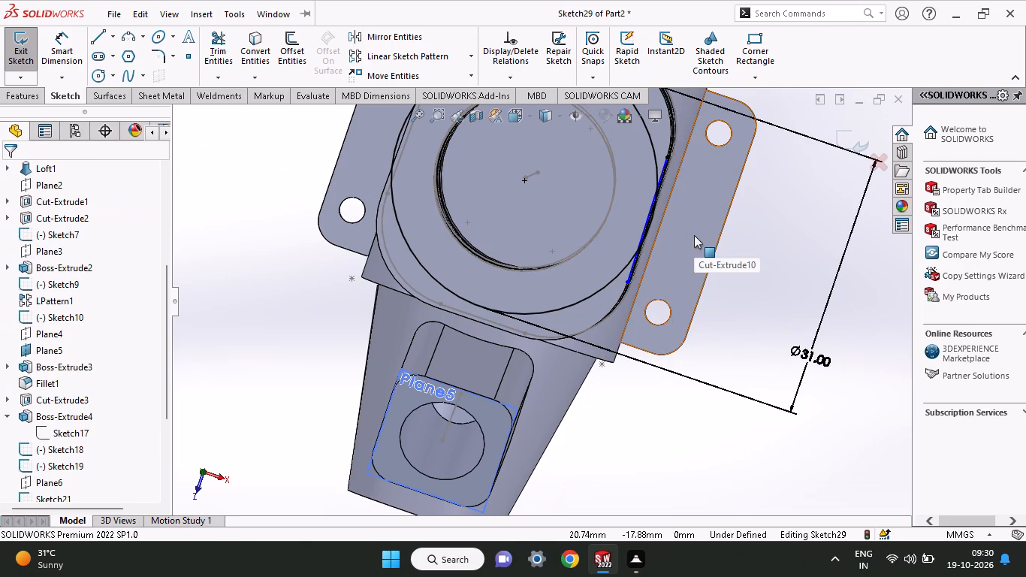
Trim away the arc of the 31 mm circle that bulges past the +X side line.
ctrl+scroll(720, 209, down, 4)
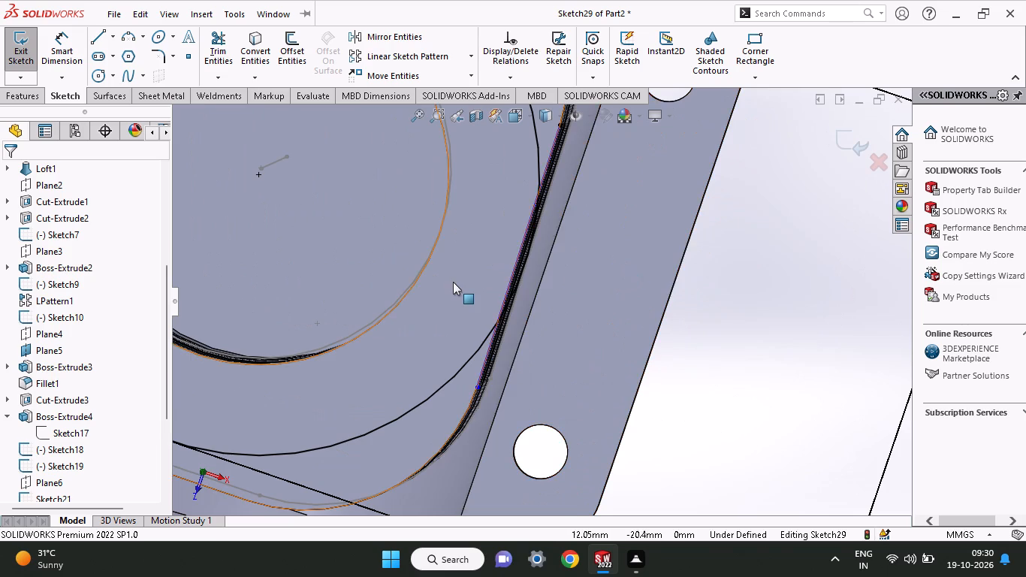
ctrl+scroll(453, 282, down, 4)
ctrl+scroll(599, 258, down, 4)
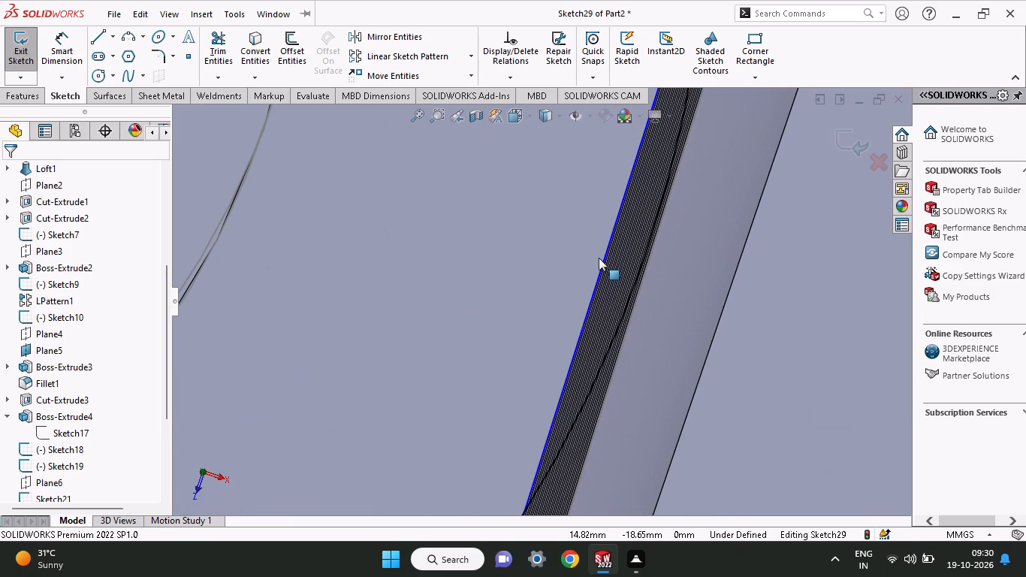
click(219, 46)
drag(648, 325, 633, 273)
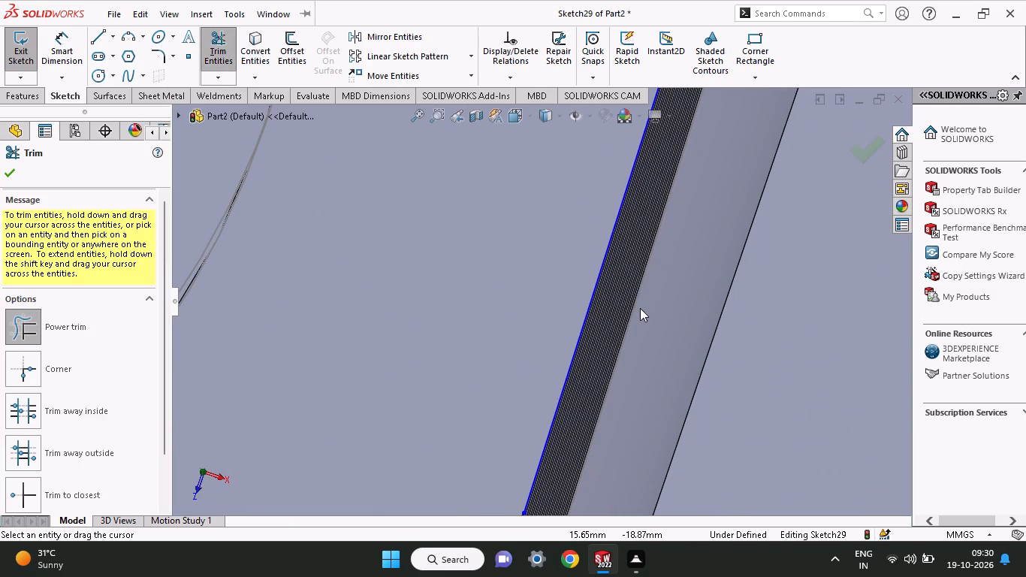
Trim both ends of the +X side line back to where it meets the 31 mm circle.
ctrl+scroll(640, 308, up, 9)
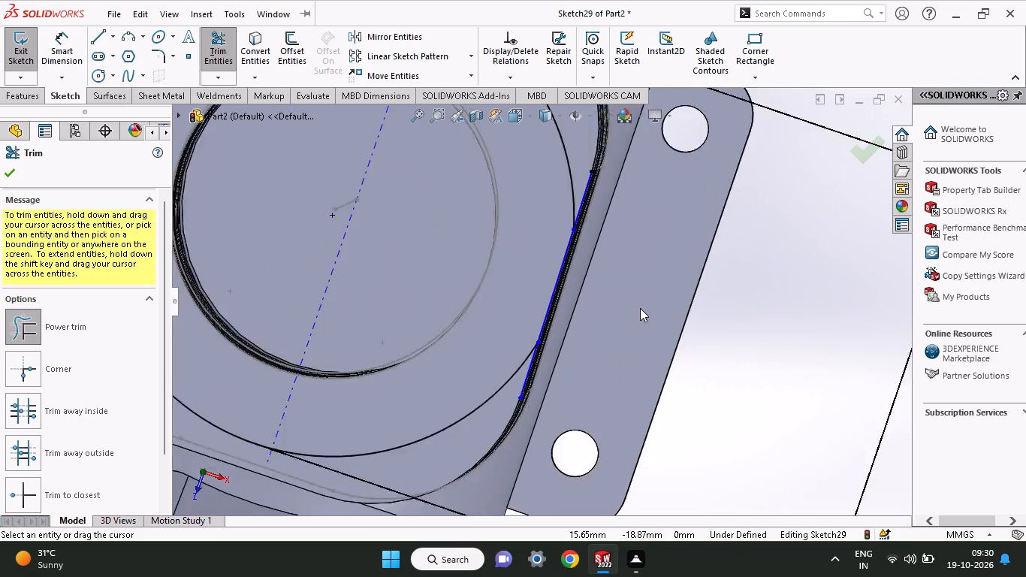
ctrl+scroll(640, 308, up, 2)
ctrl+scroll(471, 246, up, 3)
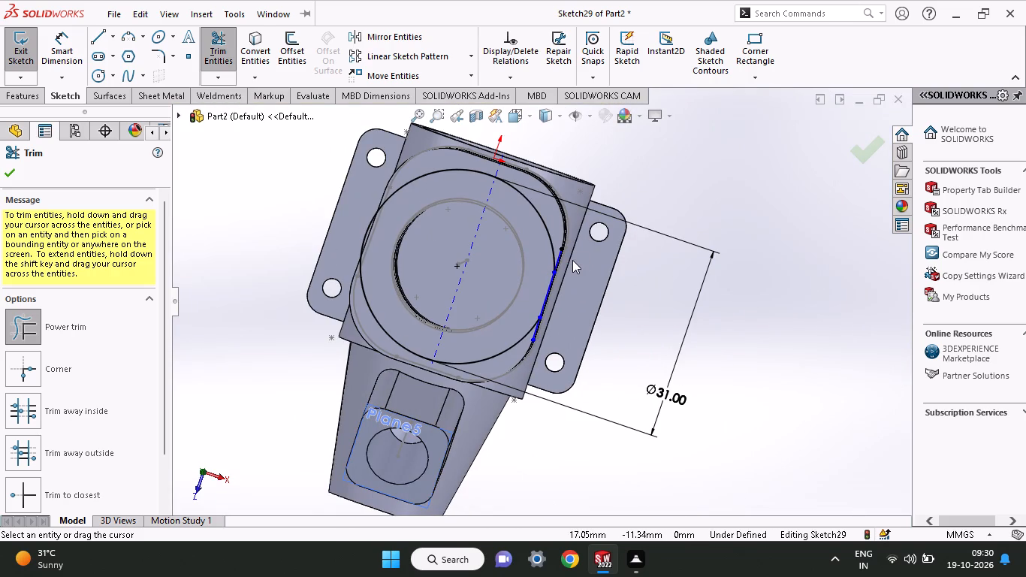
ctrl+scroll(572, 260, down, 2)
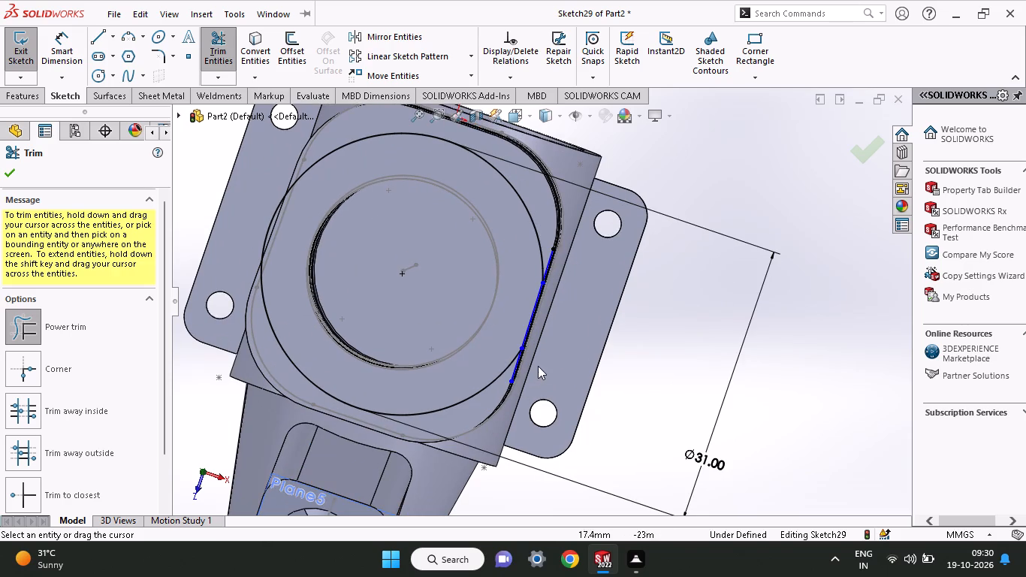
drag(538, 366, 504, 390)
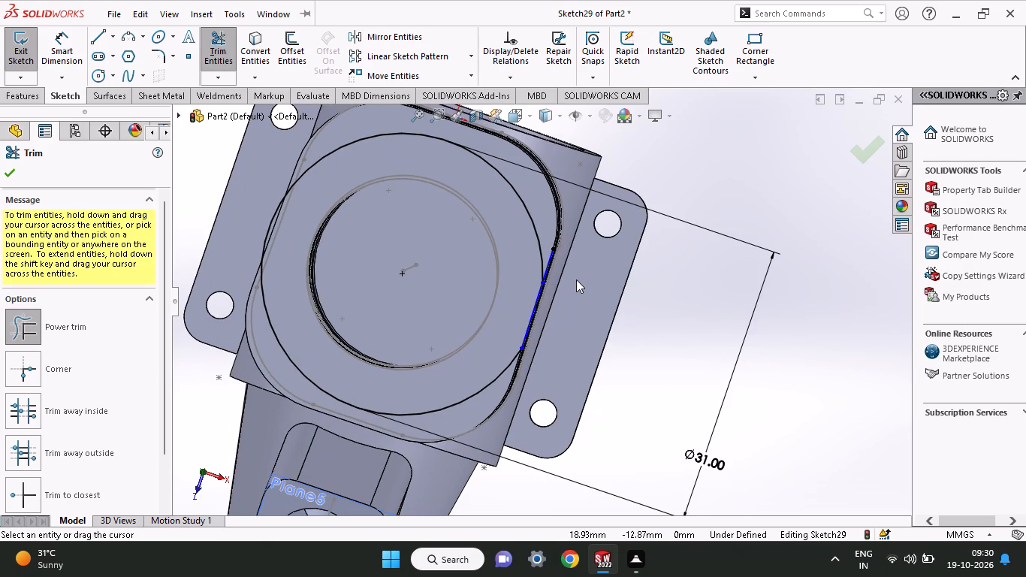
drag(551, 272, 551, 279)
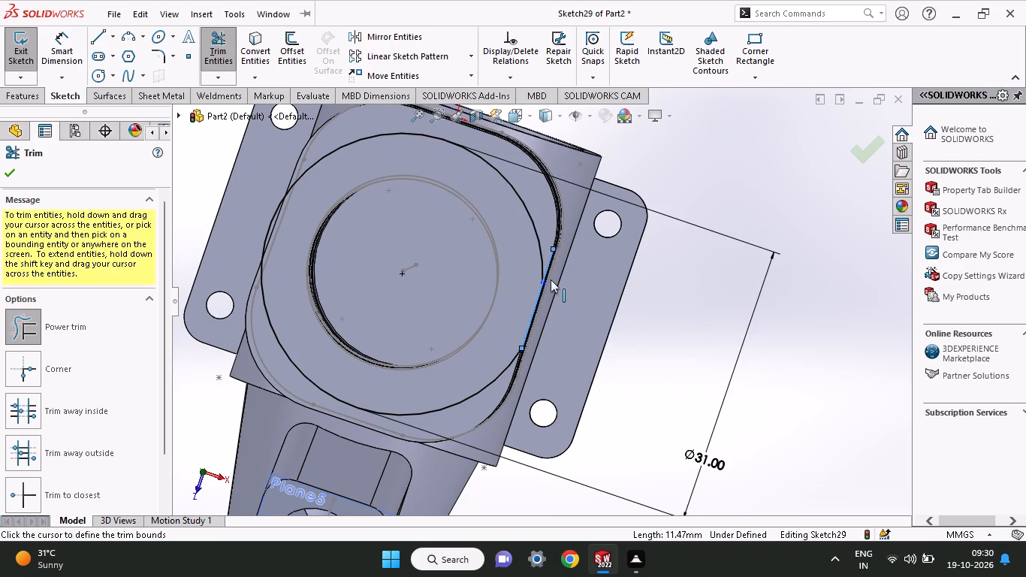
drag(551, 279, 553, 290)
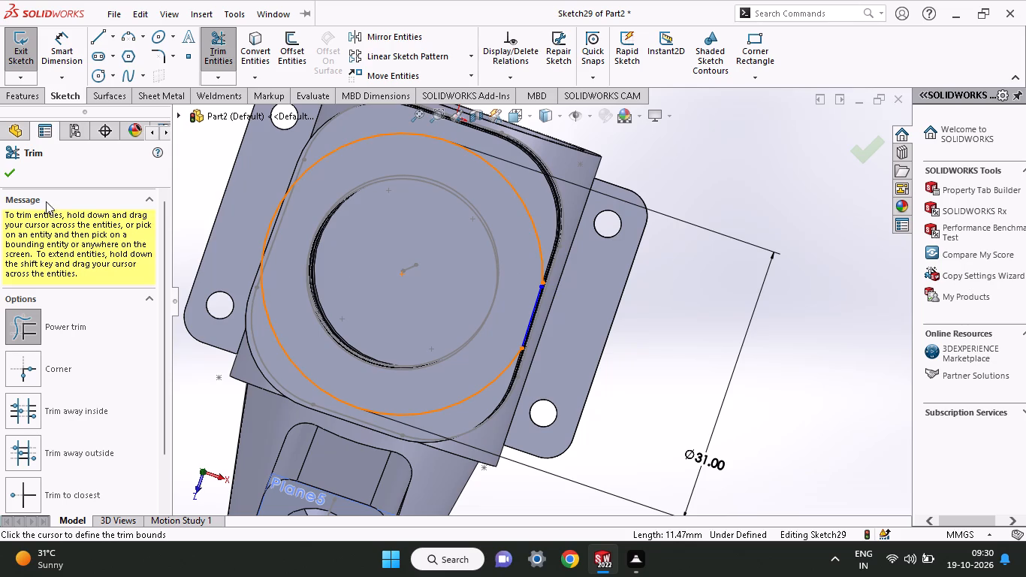
click(15, 166)
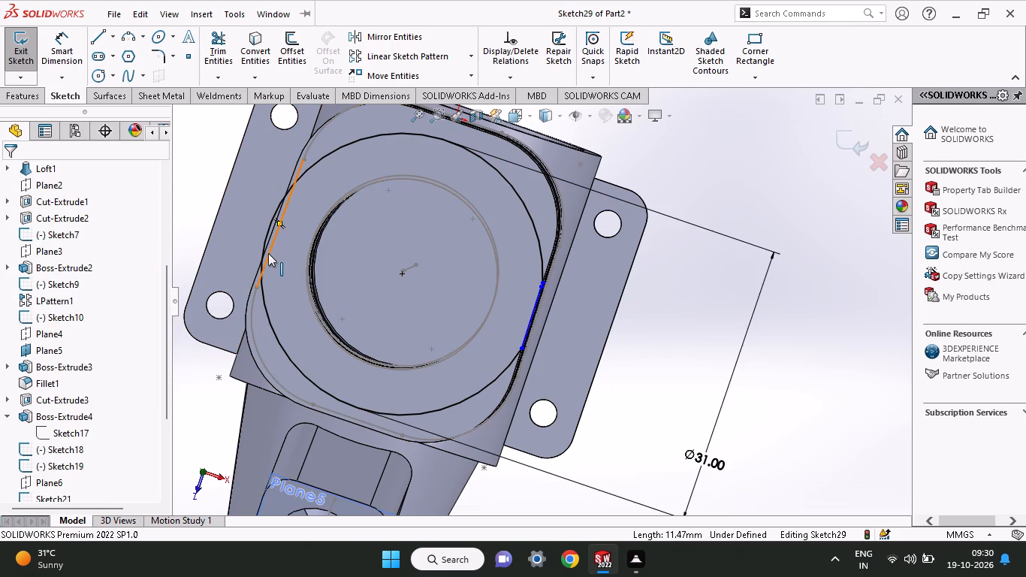
Sketch a line about 14.6 mm long along the finned block's straight side edge on the -X side, crossing the circle.
ctrl+scroll(268, 253, down, 3)
ctrl+scroll(268, 253, up, 1)
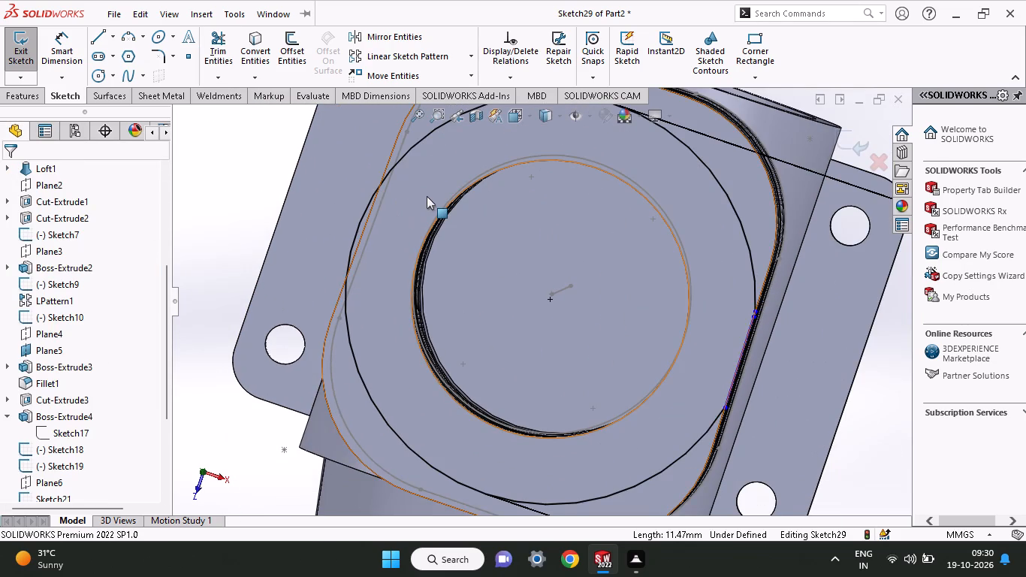
scroll(427, 196, right, 1)
scroll(427, 196, left, 1)
scroll(427, 196, right, 1)
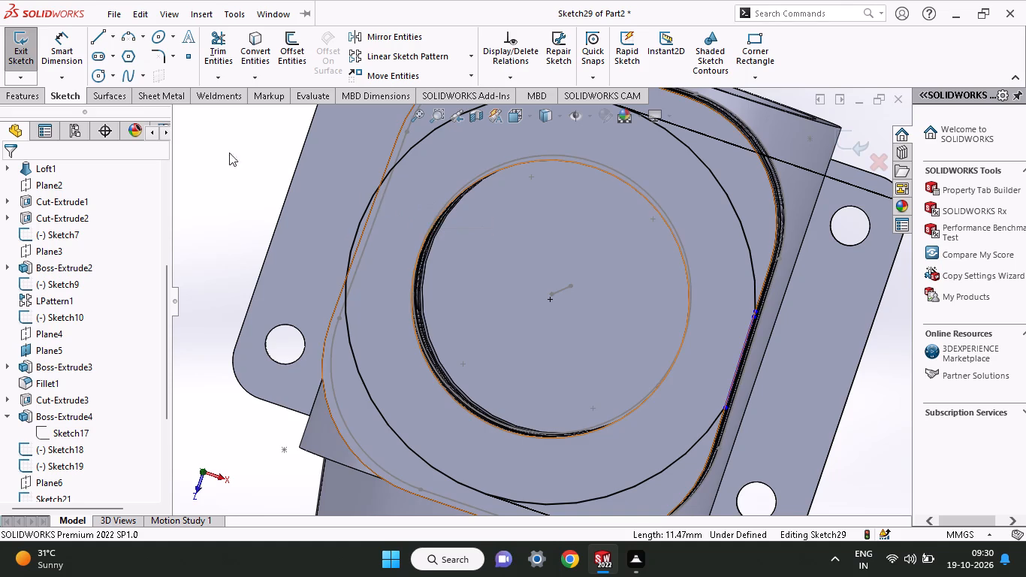
click(108, 39)
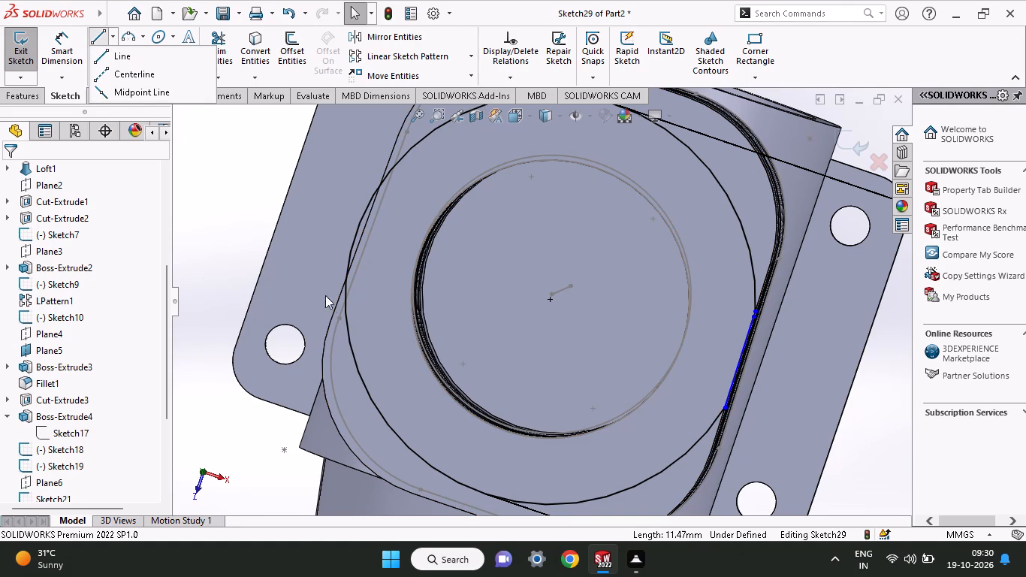
click(132, 59)
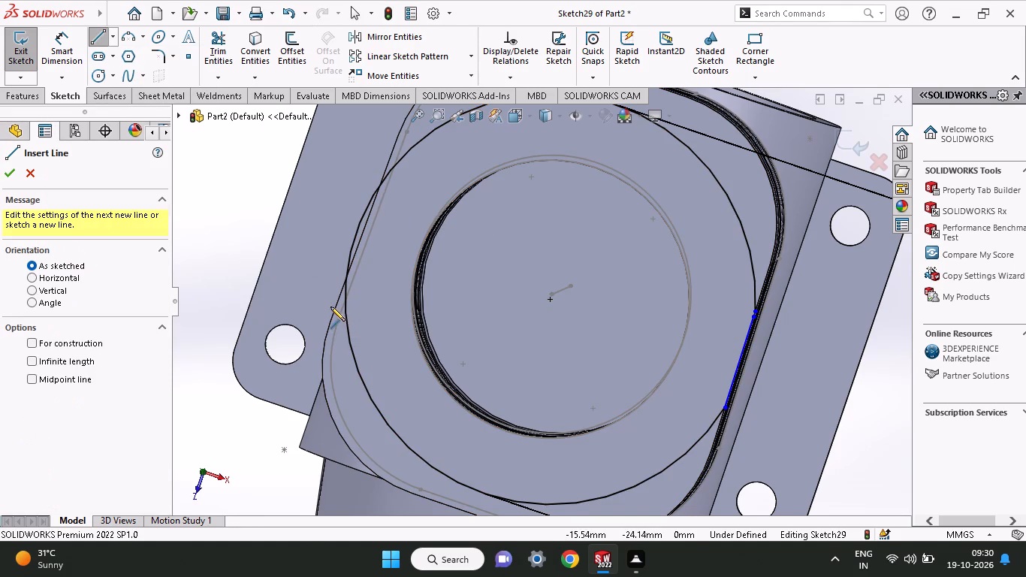
click(330, 316)
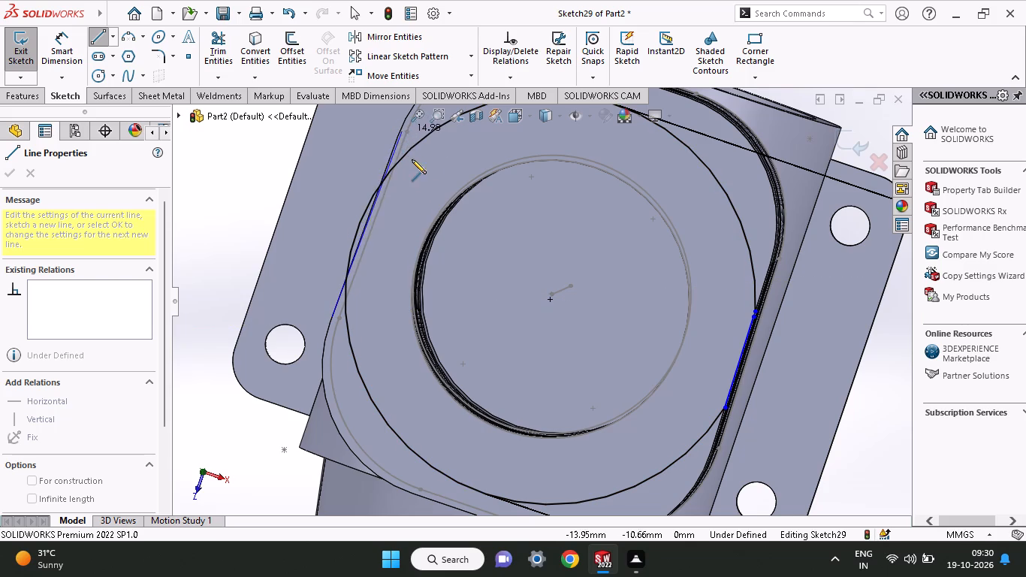
middle_click(413, 165)
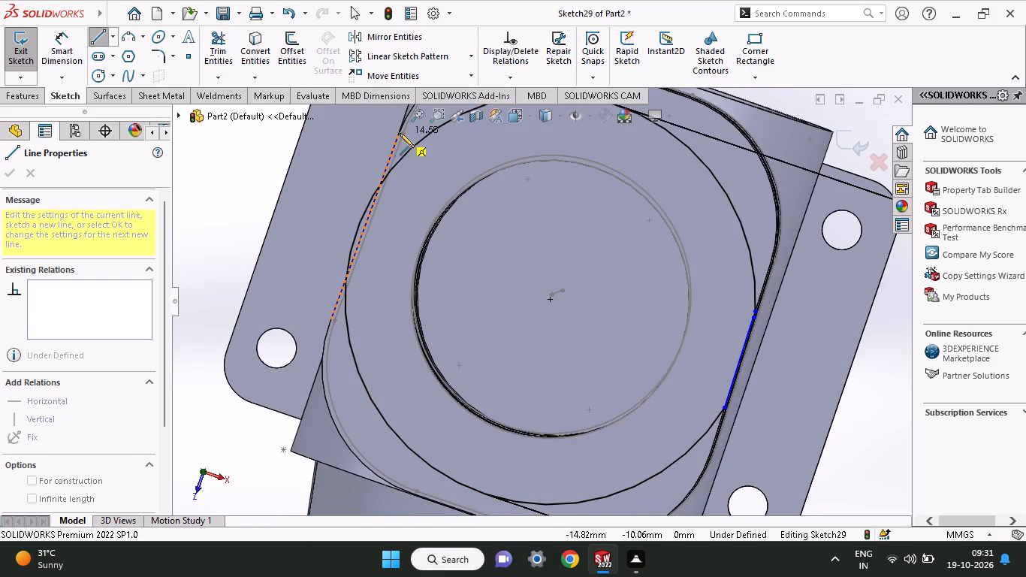
click(400, 133)
right_click(277, 191)
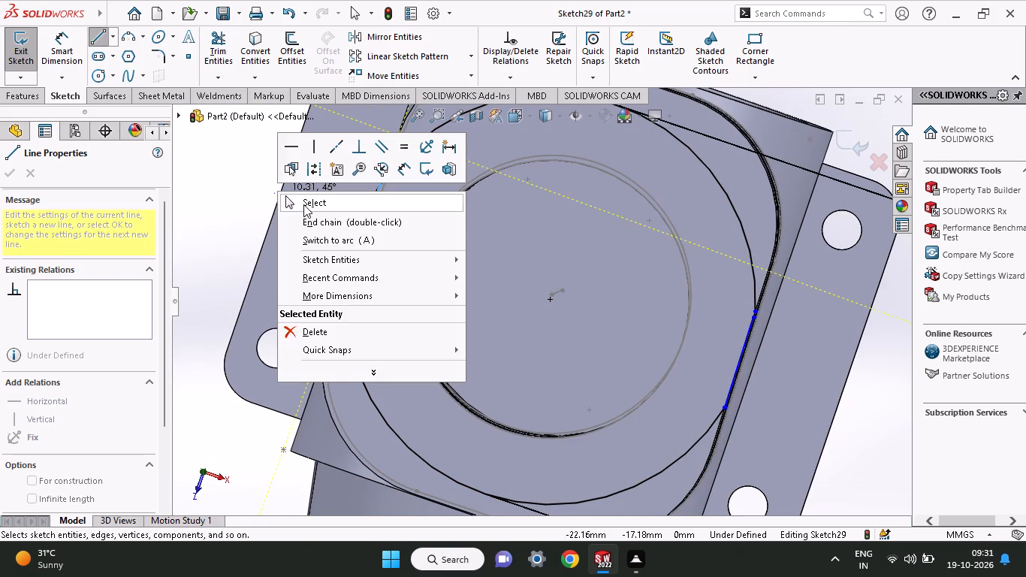
click(303, 204)
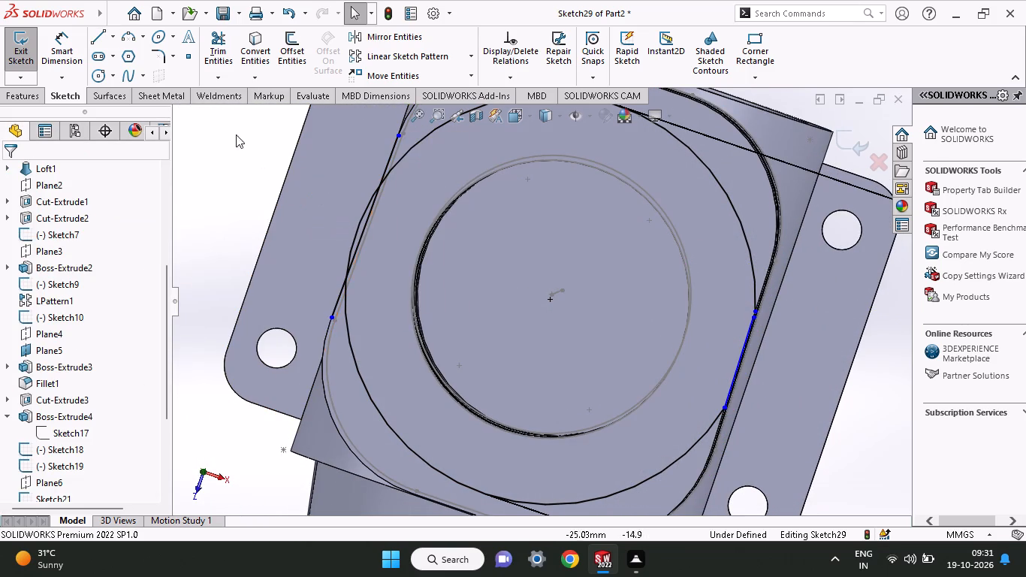
Trim the circle's arc outside the -X side line and the line's two ends beyond the circle.
click(220, 50)
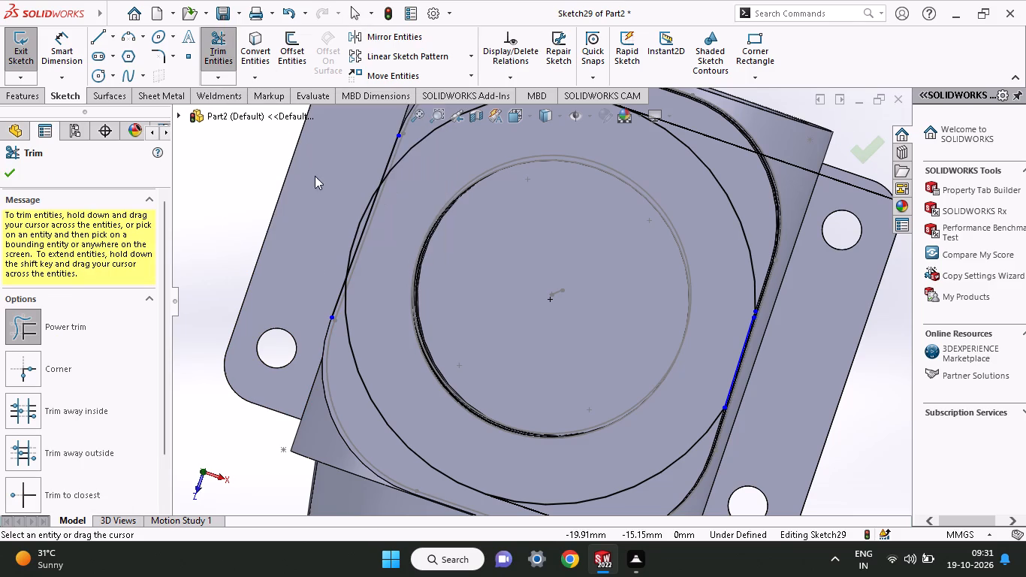
drag(350, 190, 358, 226)
drag(358, 226, 358, 227)
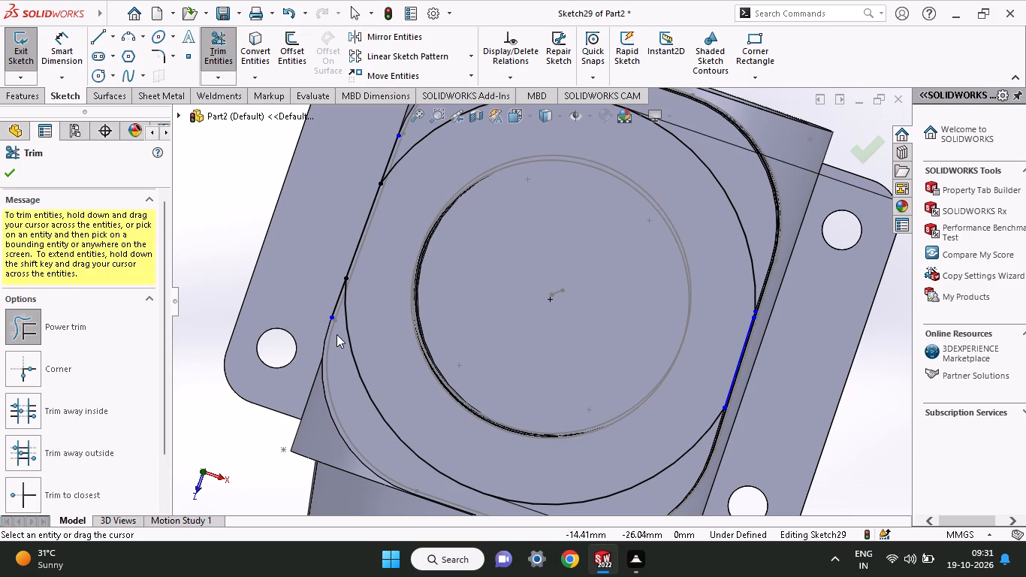
drag(336, 334, 331, 273)
drag(370, 153, 377, 153)
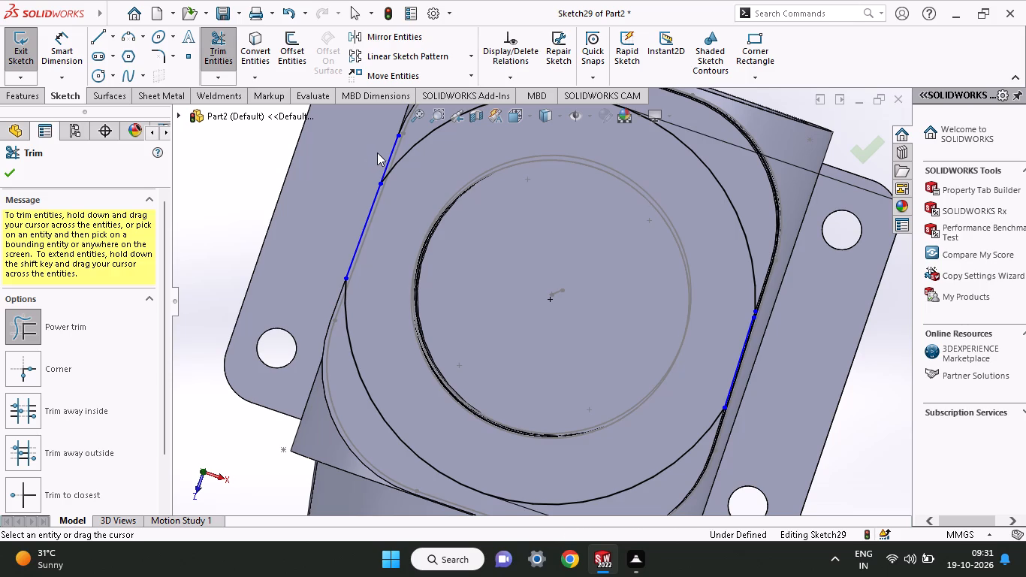
drag(377, 153, 402, 153)
Start a boss extrusion of the flattened circle profile with a Blind end condition, reversed to run back over the fins.
middle_drag(586, 347, 549, 355)
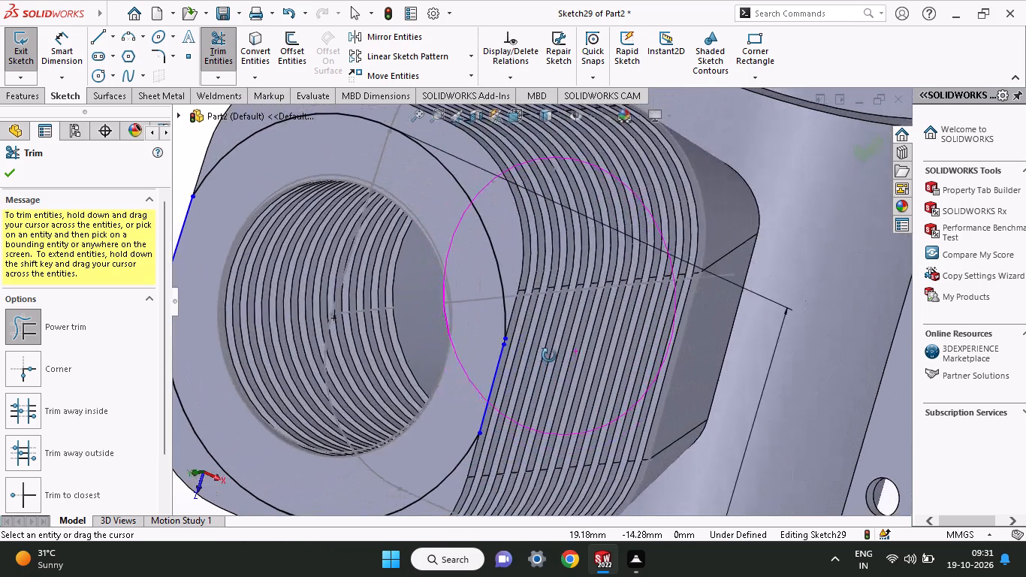
middle_drag(549, 355, 567, 331)
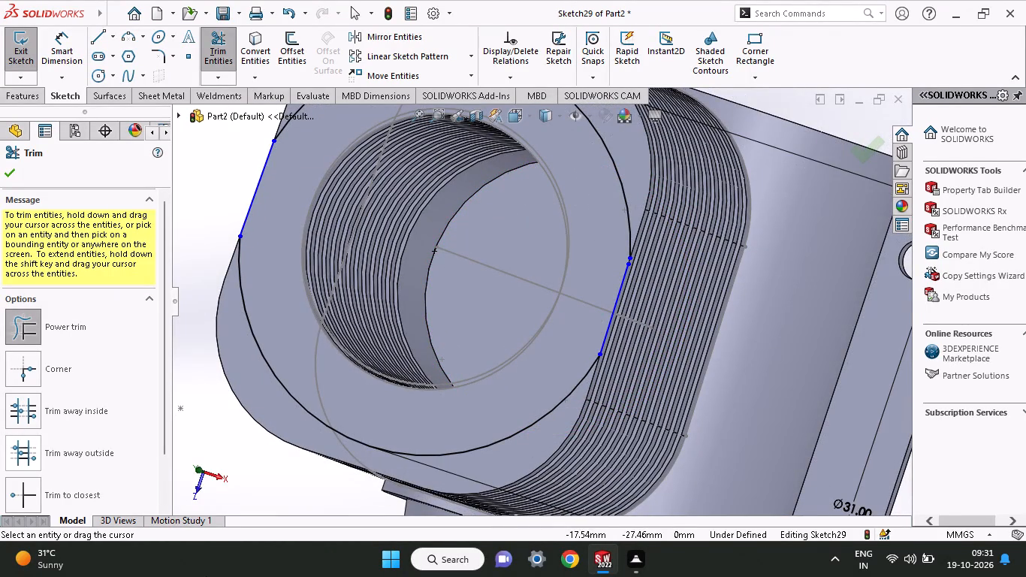
click(26, 97)
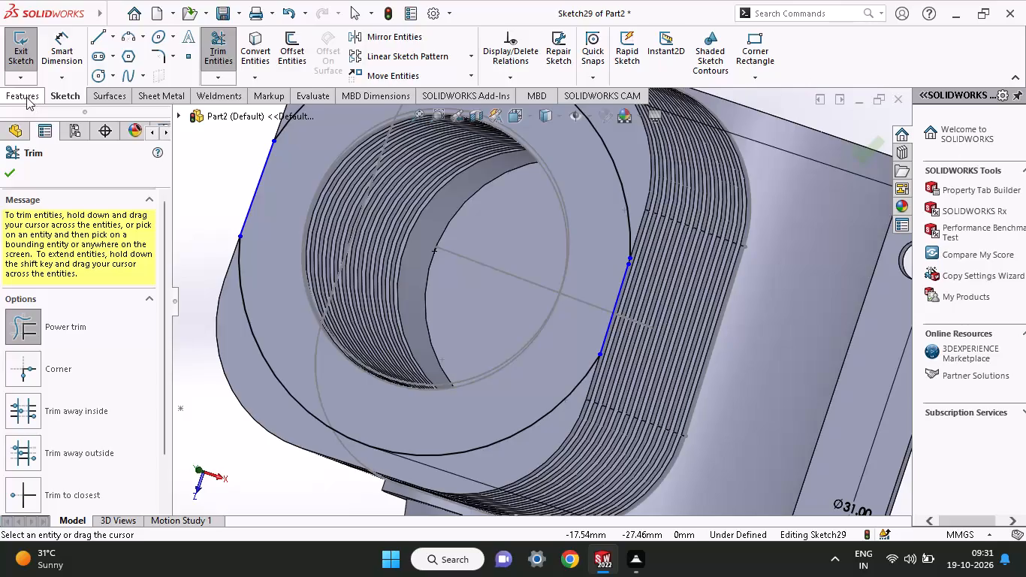
click(20, 55)
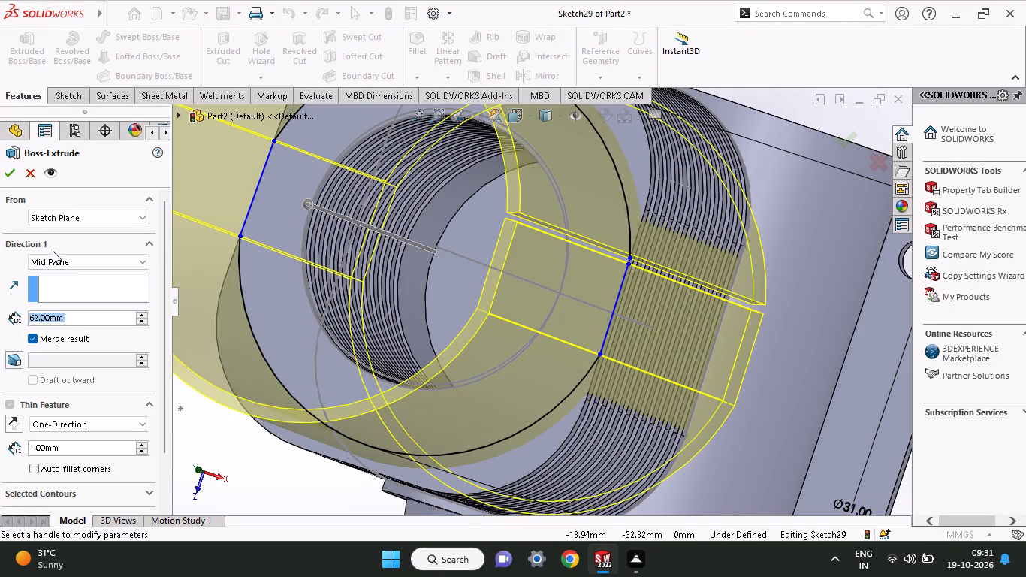
click(53, 258)
click(52, 276)
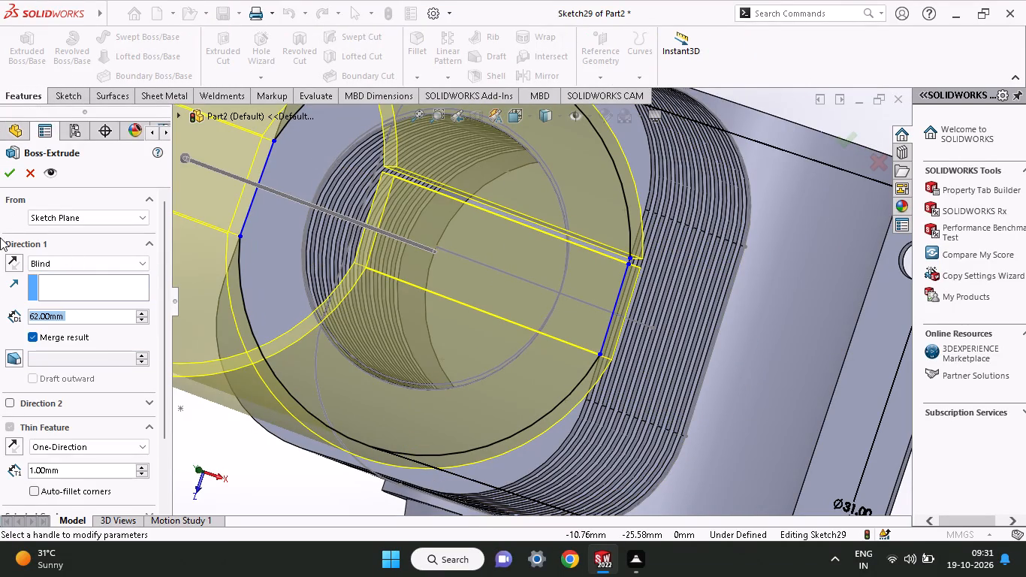
click(10, 265)
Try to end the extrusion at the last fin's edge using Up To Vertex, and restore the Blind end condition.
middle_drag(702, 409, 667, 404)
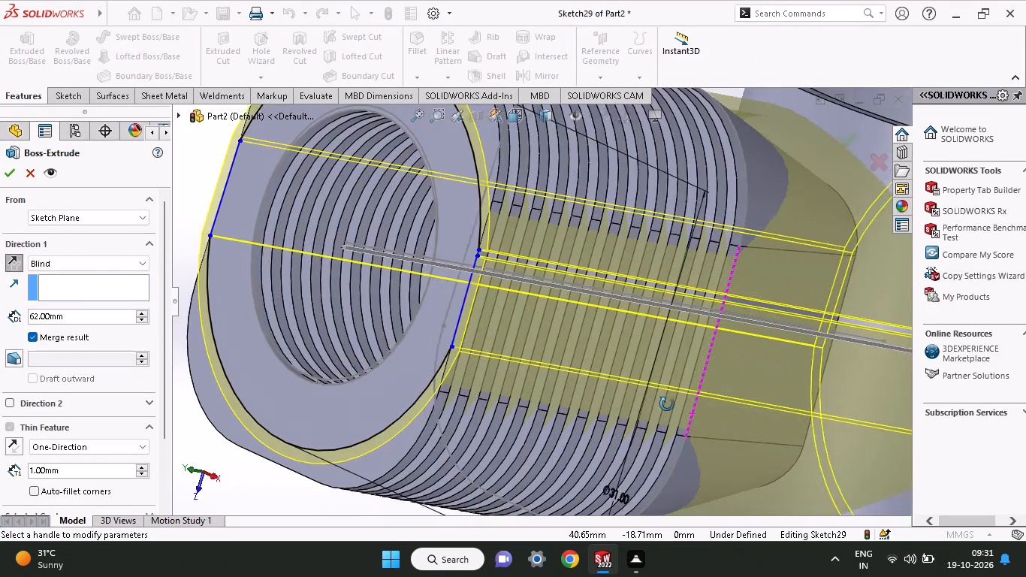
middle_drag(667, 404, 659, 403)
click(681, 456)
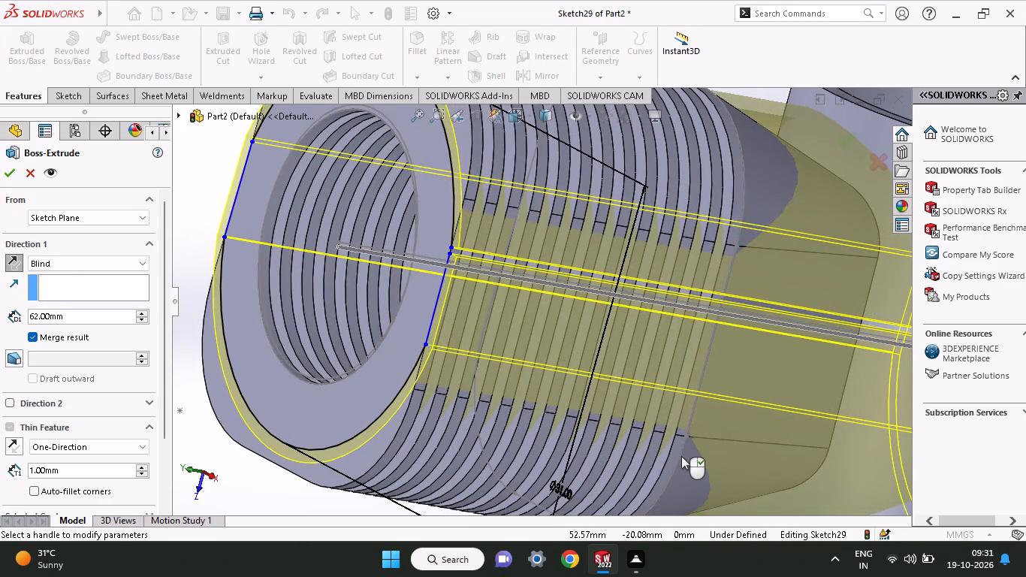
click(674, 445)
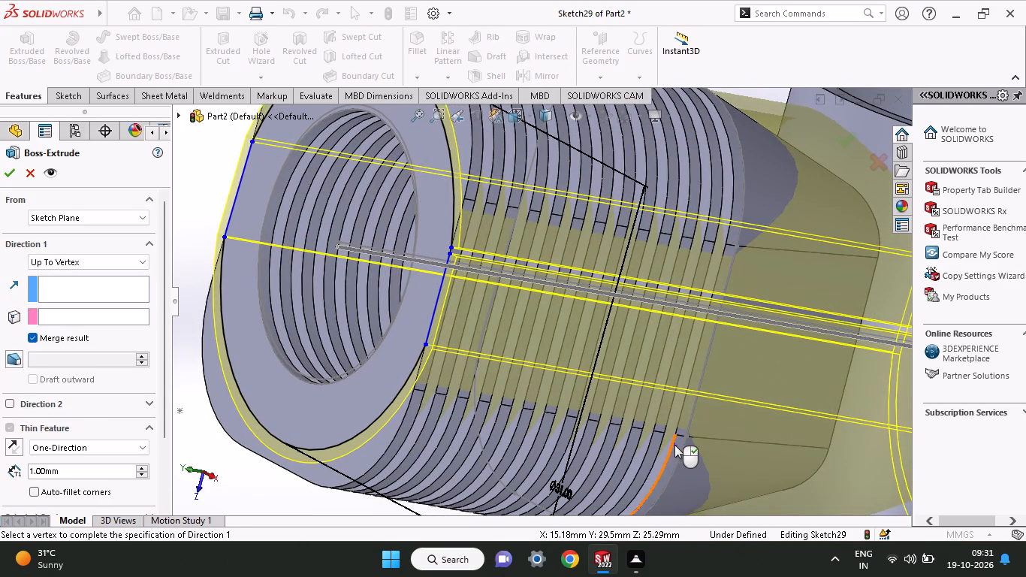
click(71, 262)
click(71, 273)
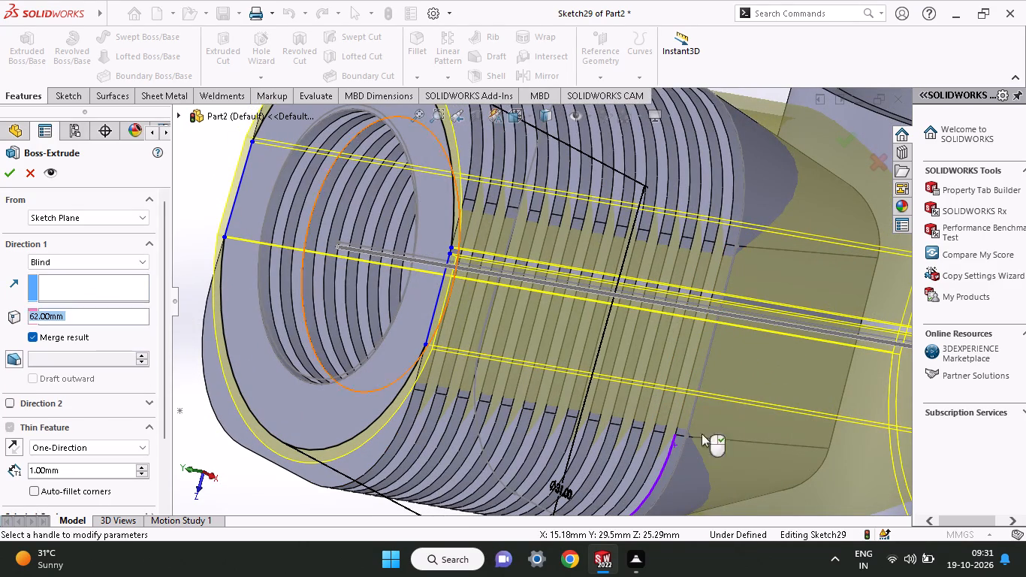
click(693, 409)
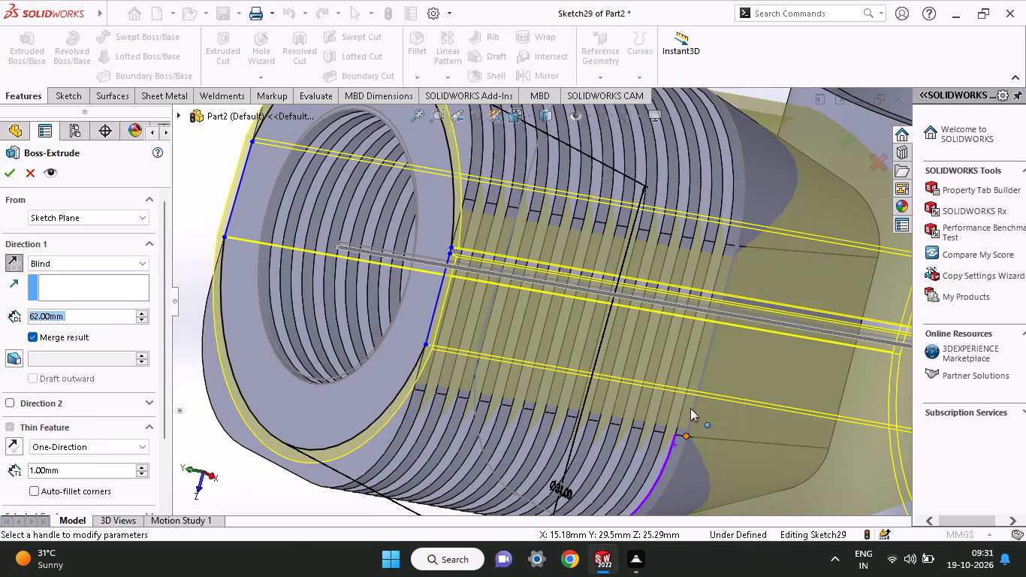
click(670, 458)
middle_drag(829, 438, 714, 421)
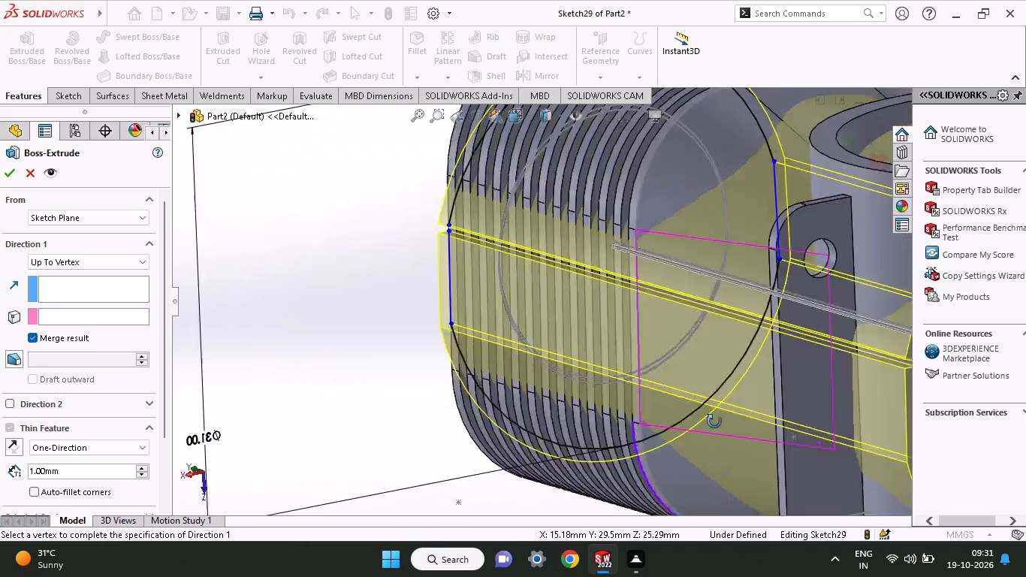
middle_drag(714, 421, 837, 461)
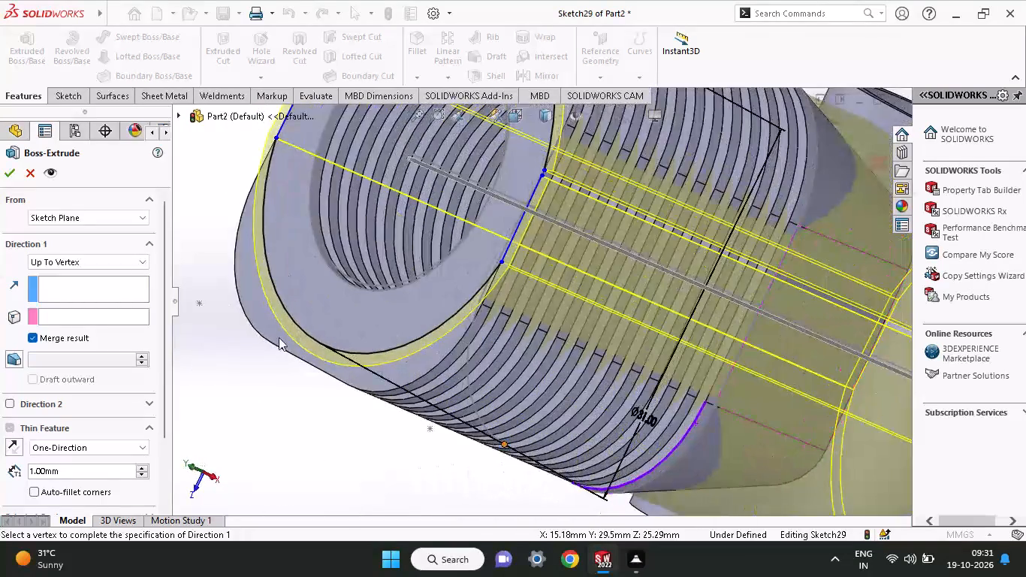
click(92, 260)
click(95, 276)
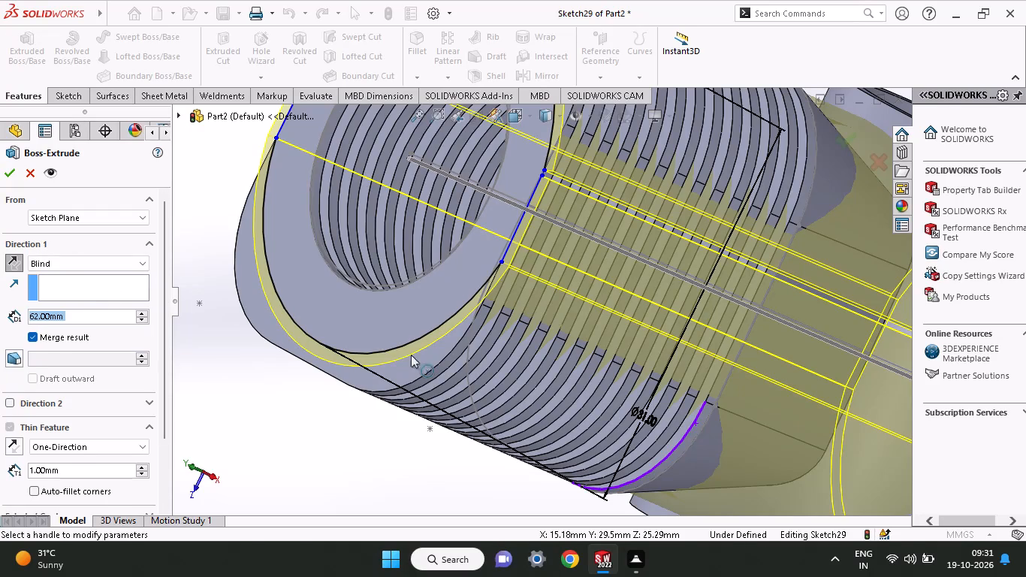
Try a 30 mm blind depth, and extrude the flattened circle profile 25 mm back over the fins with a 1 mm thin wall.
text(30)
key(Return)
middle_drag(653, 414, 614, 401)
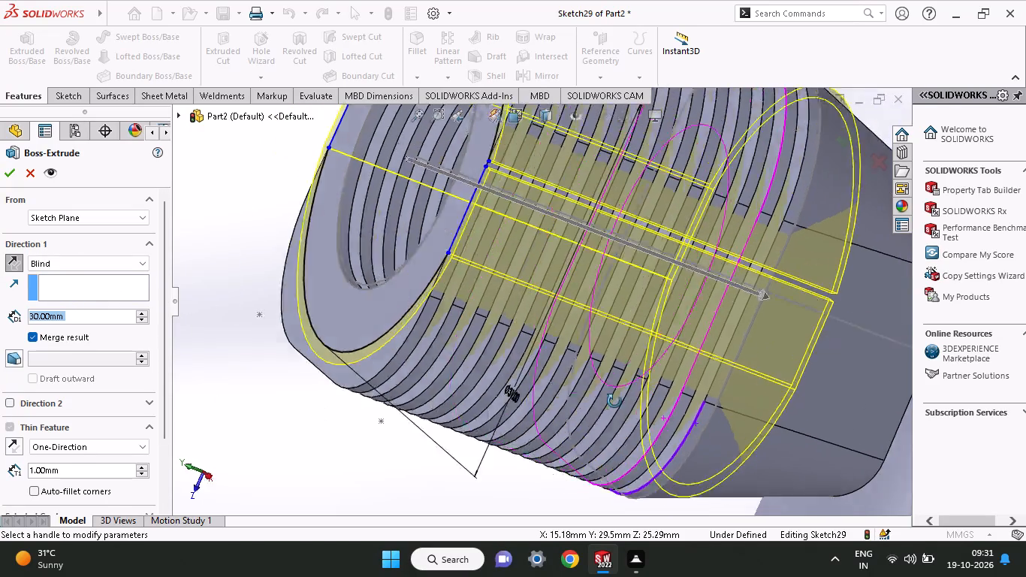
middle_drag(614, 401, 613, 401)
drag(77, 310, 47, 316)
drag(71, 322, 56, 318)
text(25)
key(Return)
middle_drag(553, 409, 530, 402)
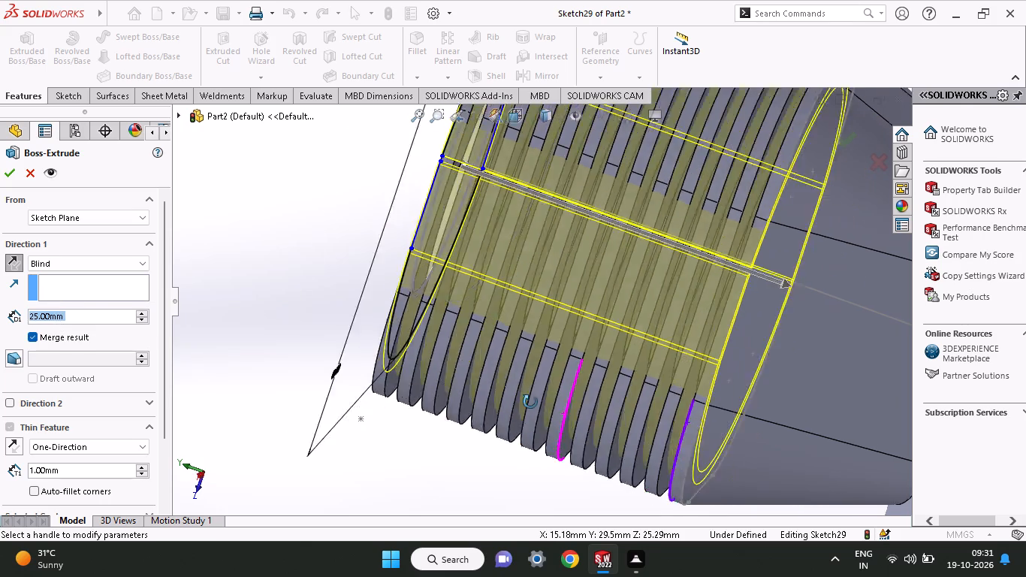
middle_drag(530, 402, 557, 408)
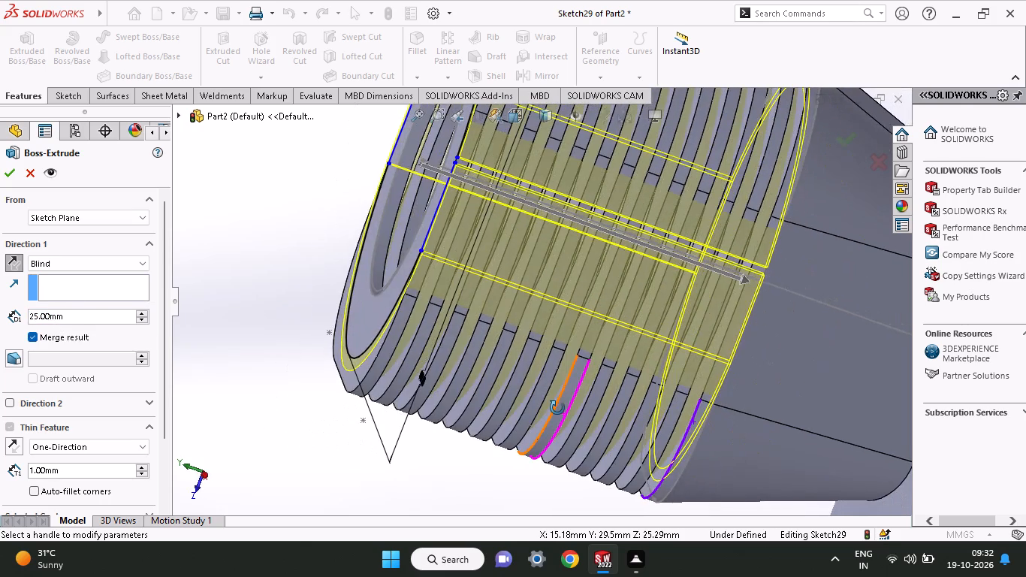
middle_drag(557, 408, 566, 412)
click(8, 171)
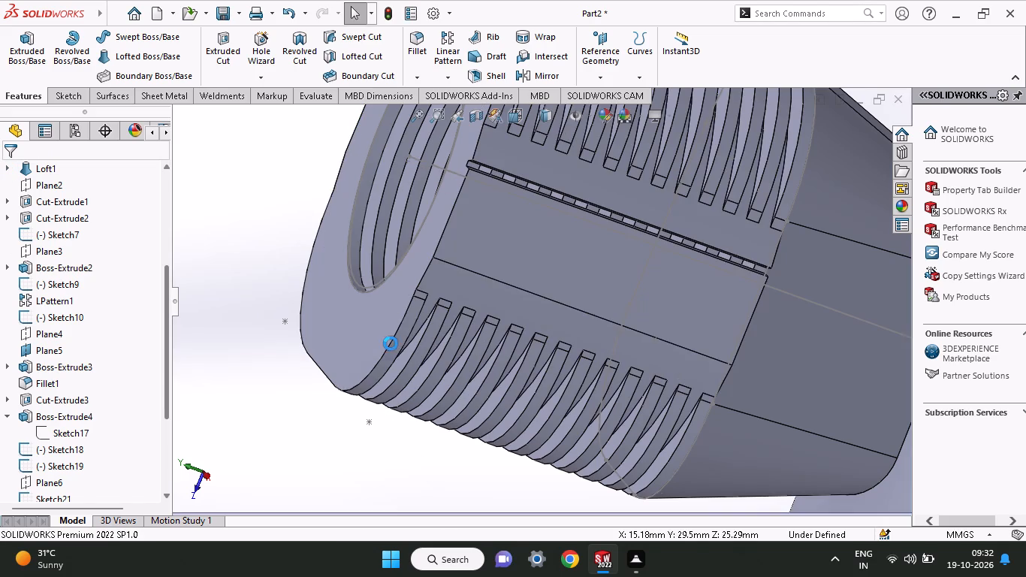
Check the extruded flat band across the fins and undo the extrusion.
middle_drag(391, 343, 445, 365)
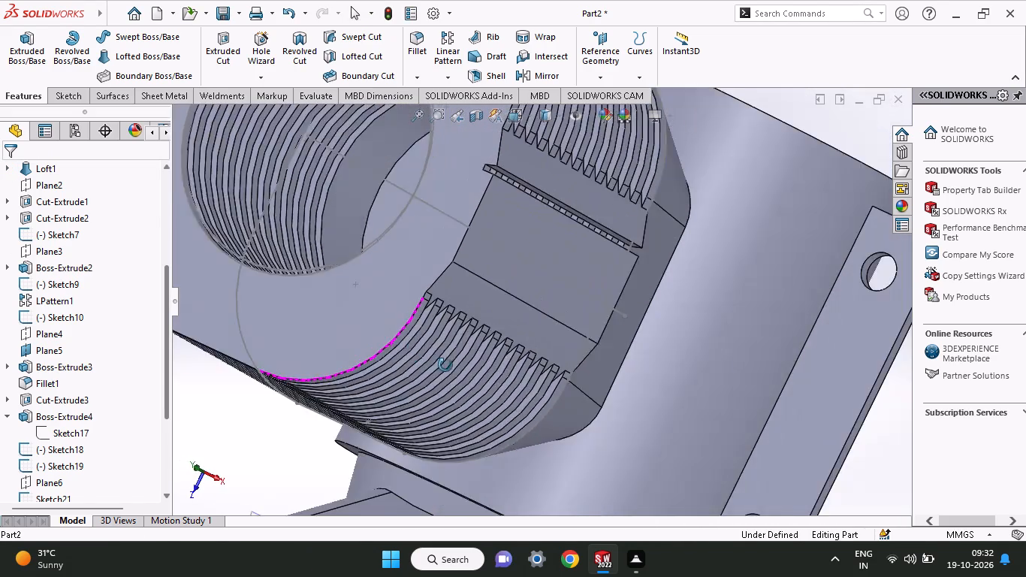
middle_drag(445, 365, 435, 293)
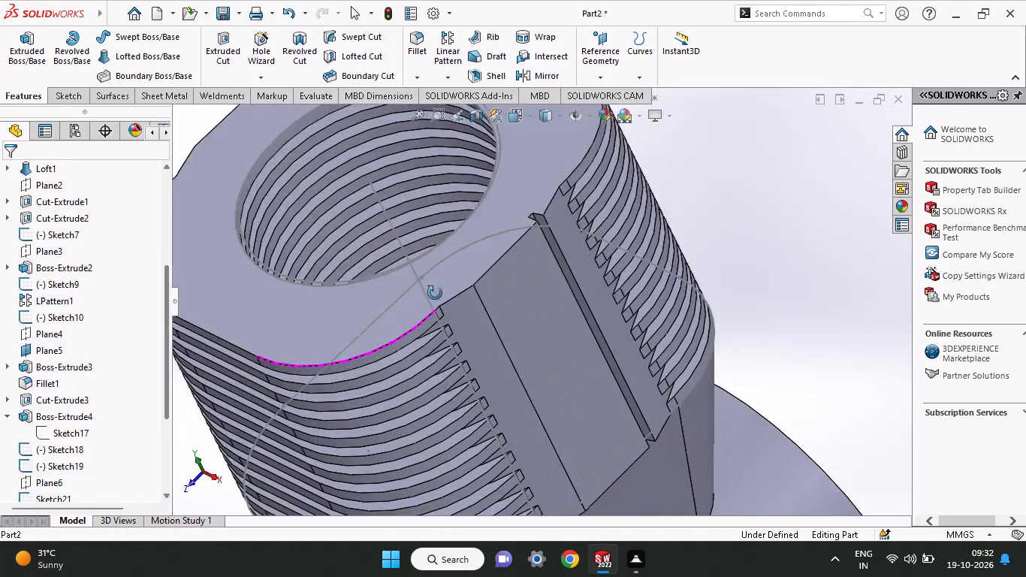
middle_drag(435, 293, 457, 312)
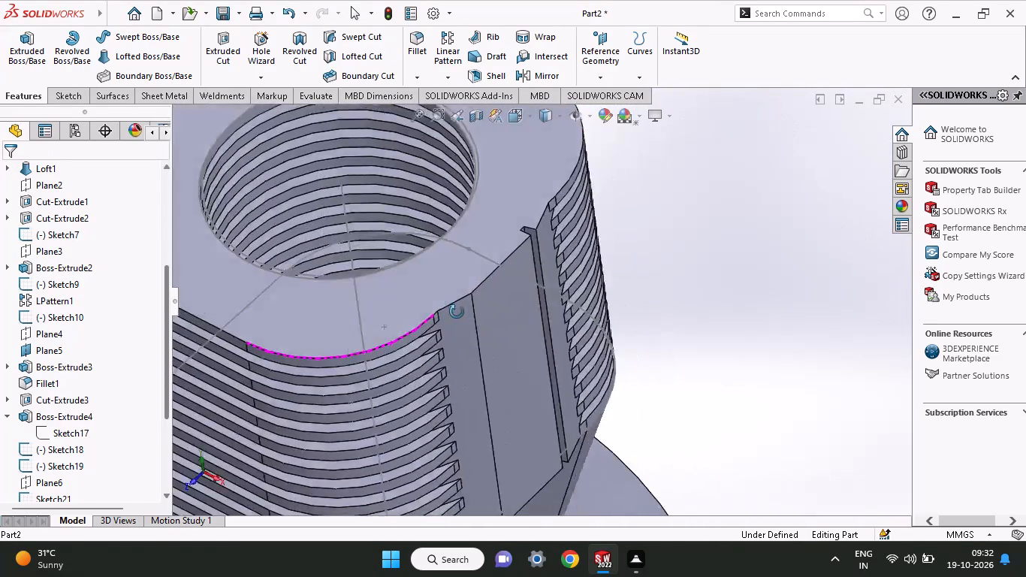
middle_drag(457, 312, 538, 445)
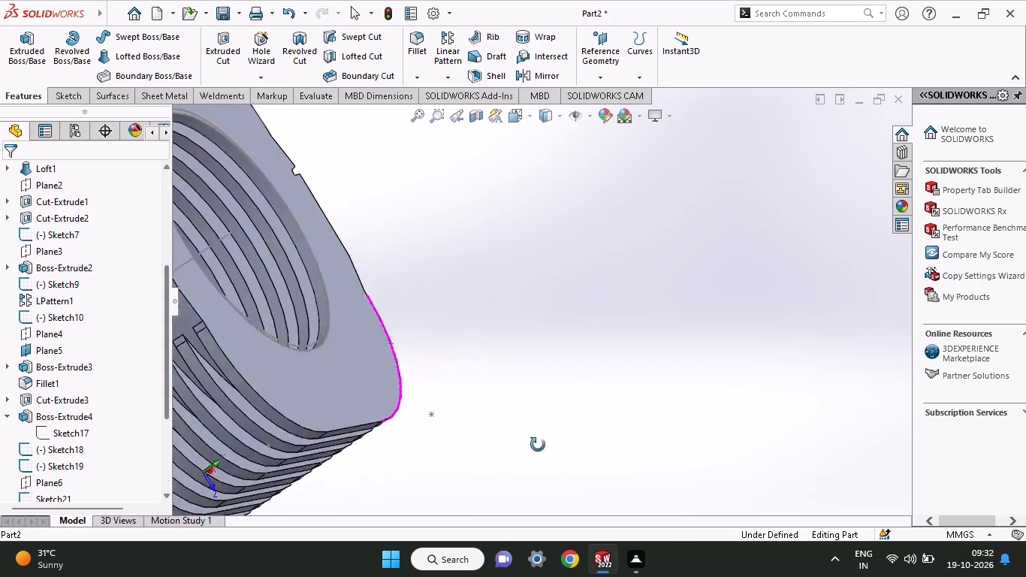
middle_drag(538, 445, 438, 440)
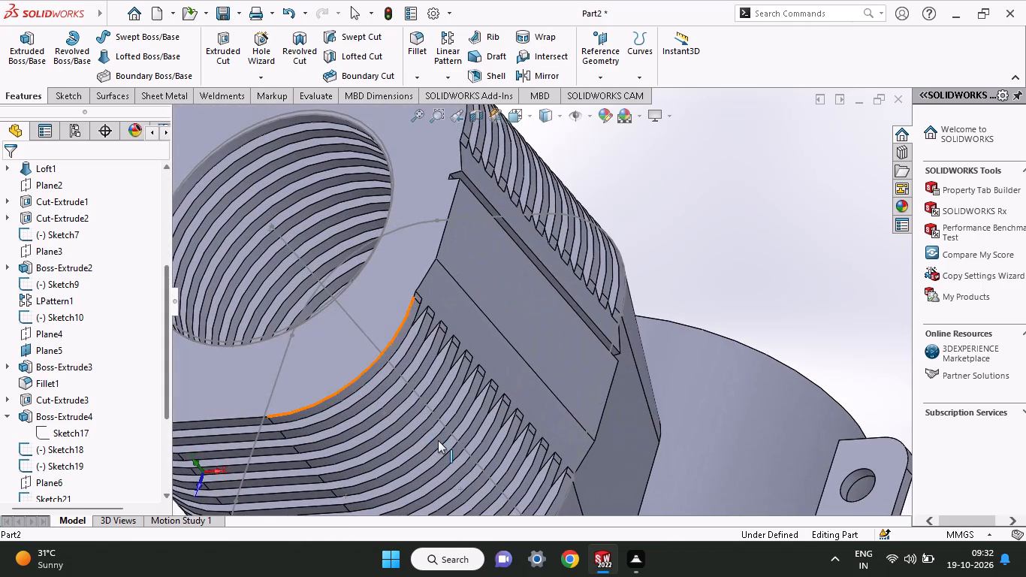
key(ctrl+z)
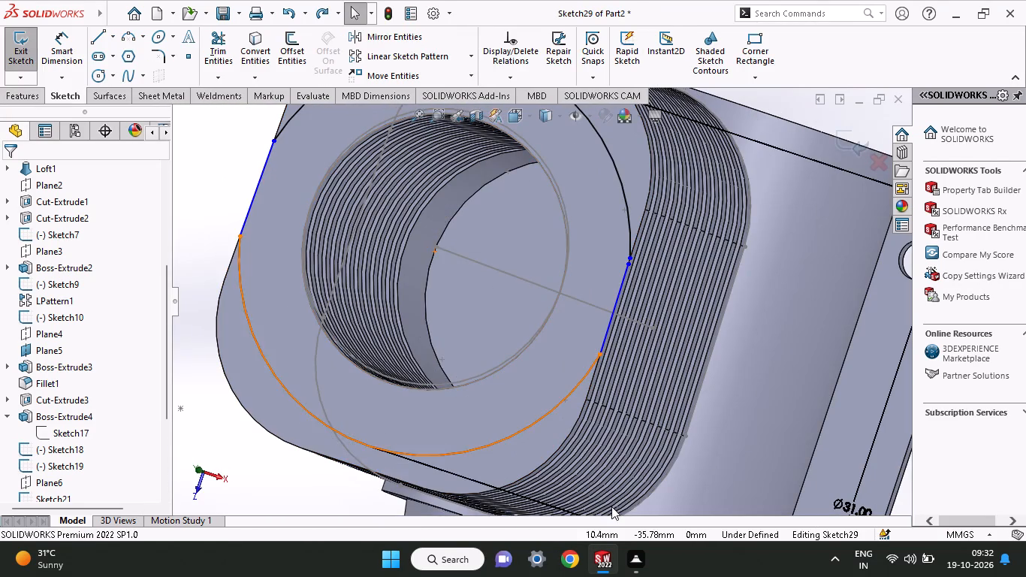
Delete the two arcs of the 31 mm circle from the end-face sketch, including the dimensioned one.
middle_drag(614, 501, 541, 477)
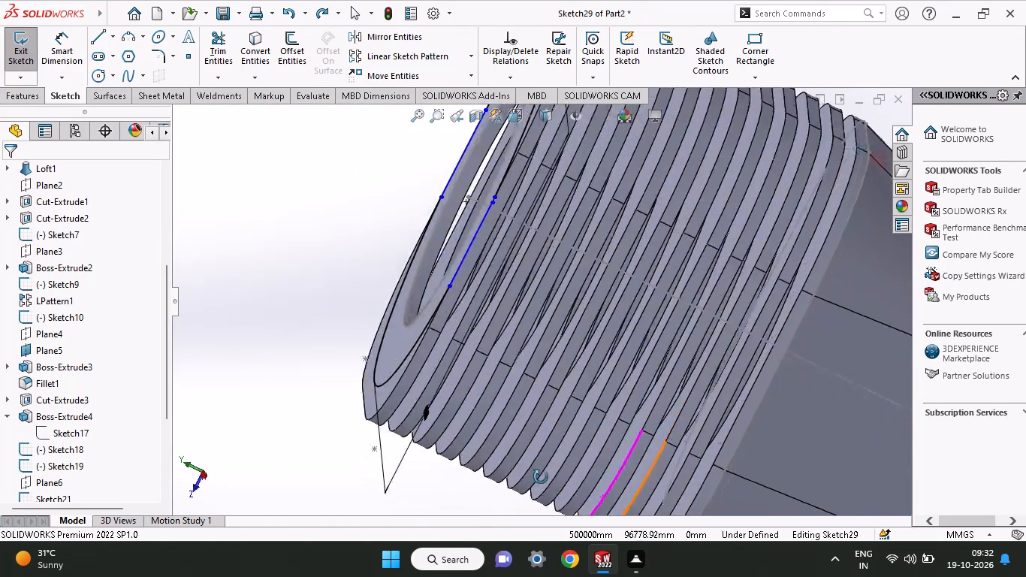
middle_drag(541, 477, 590, 492)
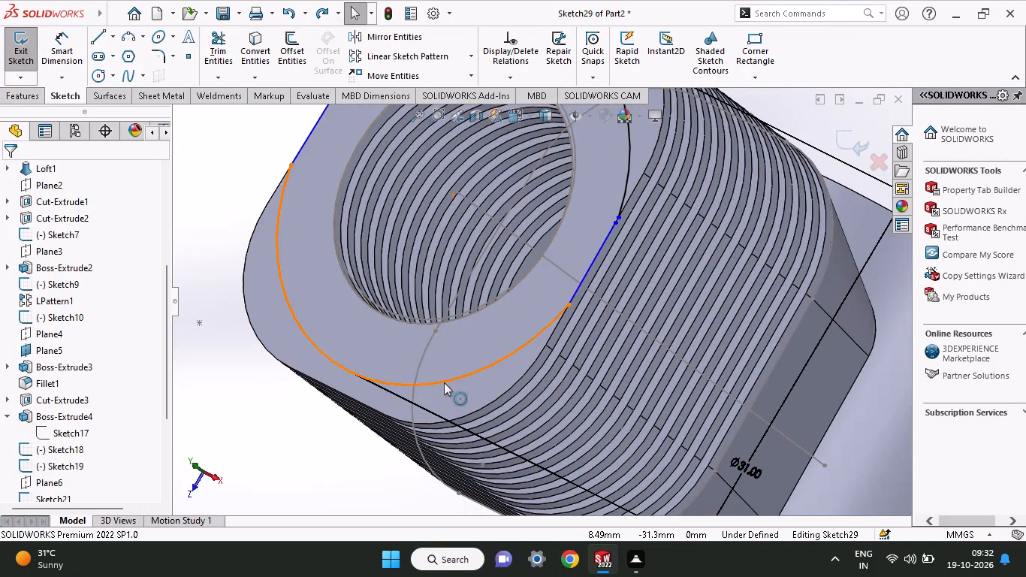
click(444, 382)
right_click(444, 382)
click(460, 503)
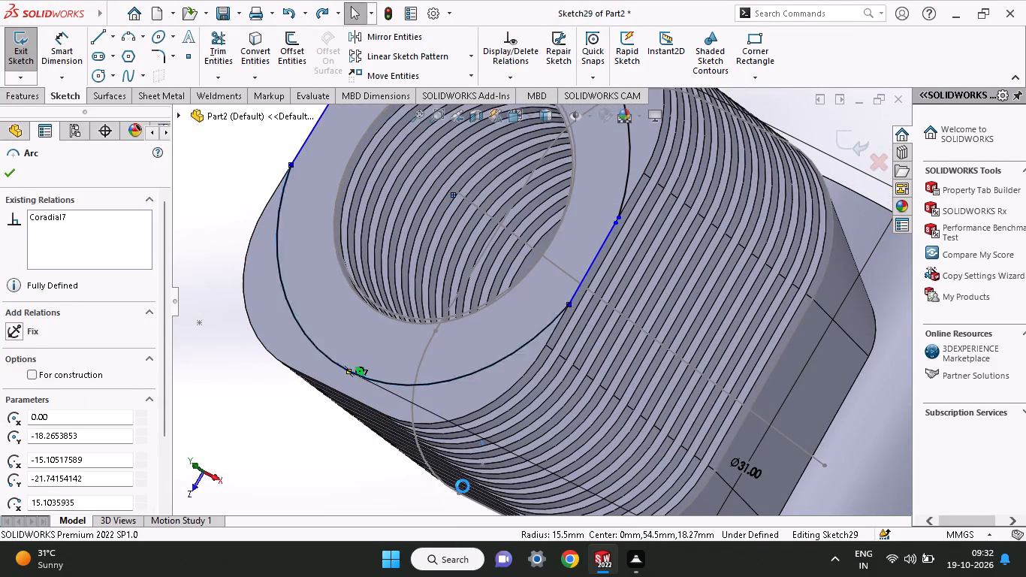
middle_drag(597, 306, 574, 426)
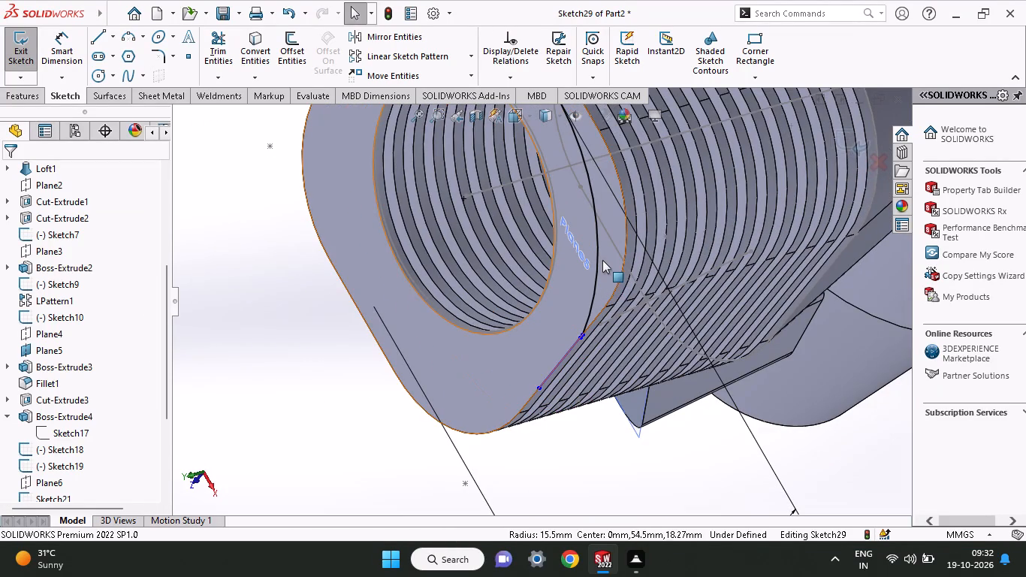
click(597, 249)
right_click(597, 249)
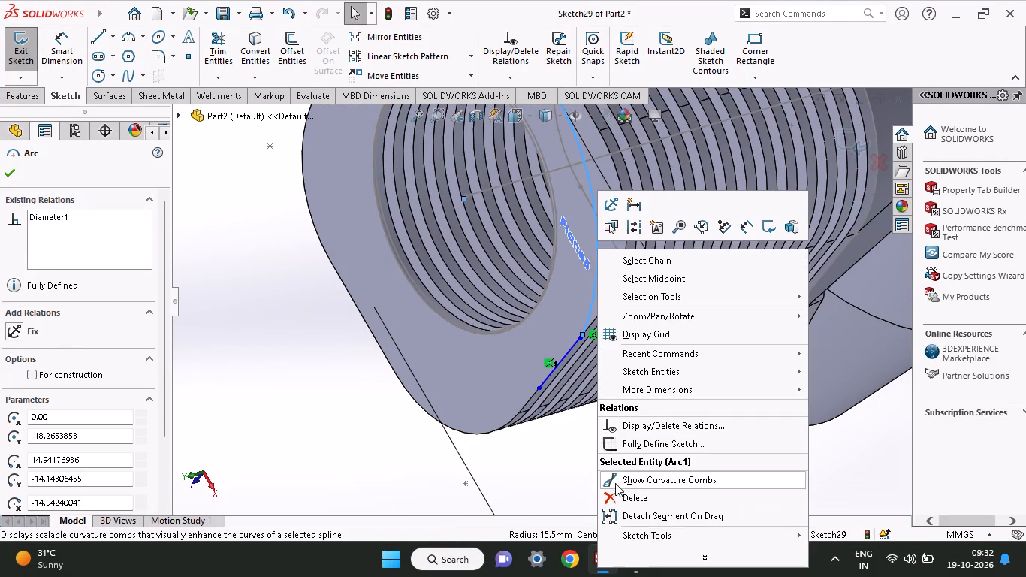
click(615, 499)
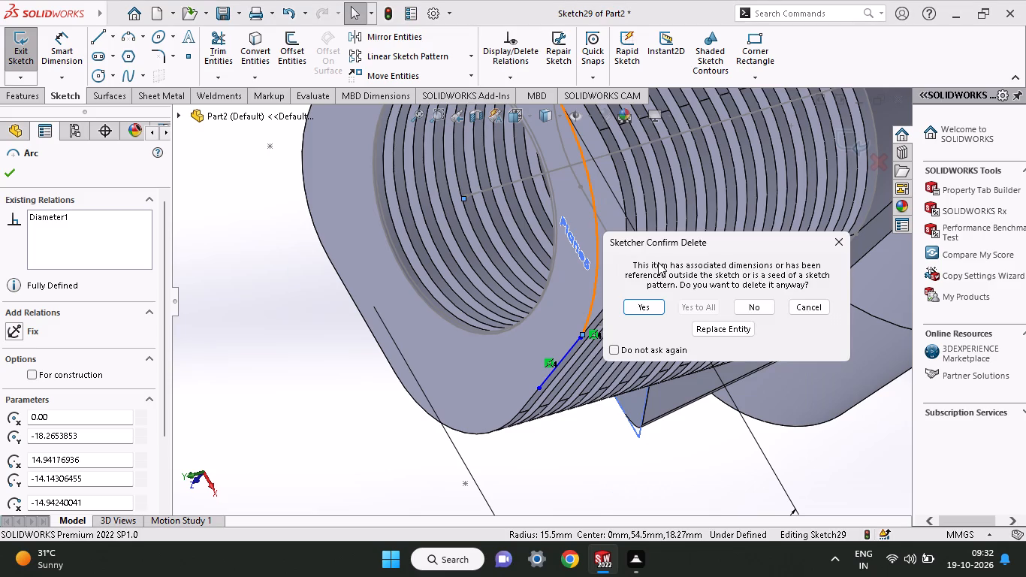
click(644, 305)
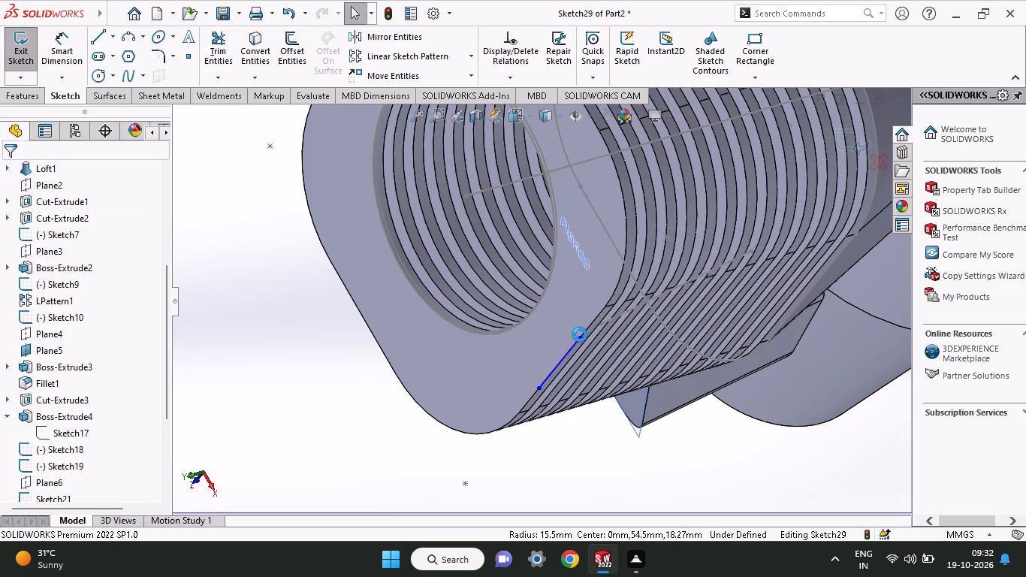
Delete the remaining straight side lines on the +X and -X sides of the end-face sketch.
click(573, 350)
right_click(573, 350)
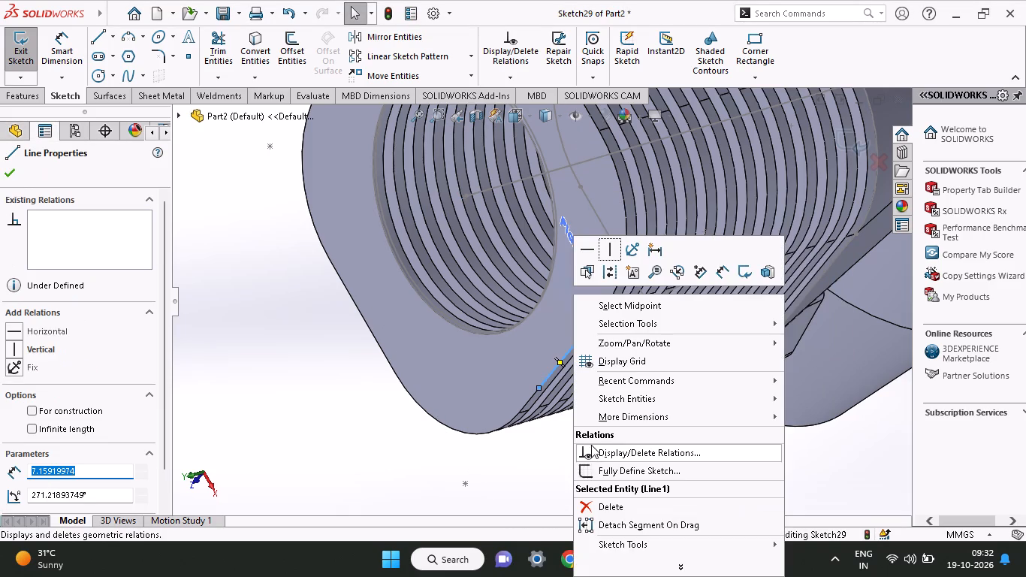
click(600, 509)
middle_drag(558, 400, 619, 336)
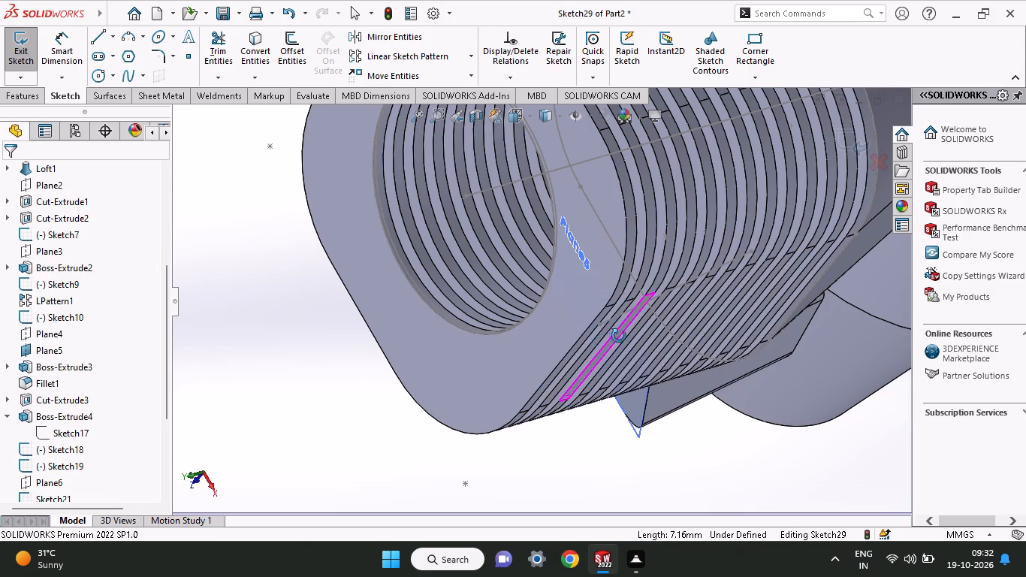
middle_drag(619, 336, 620, 336)
middle_drag(557, 322, 535, 539)
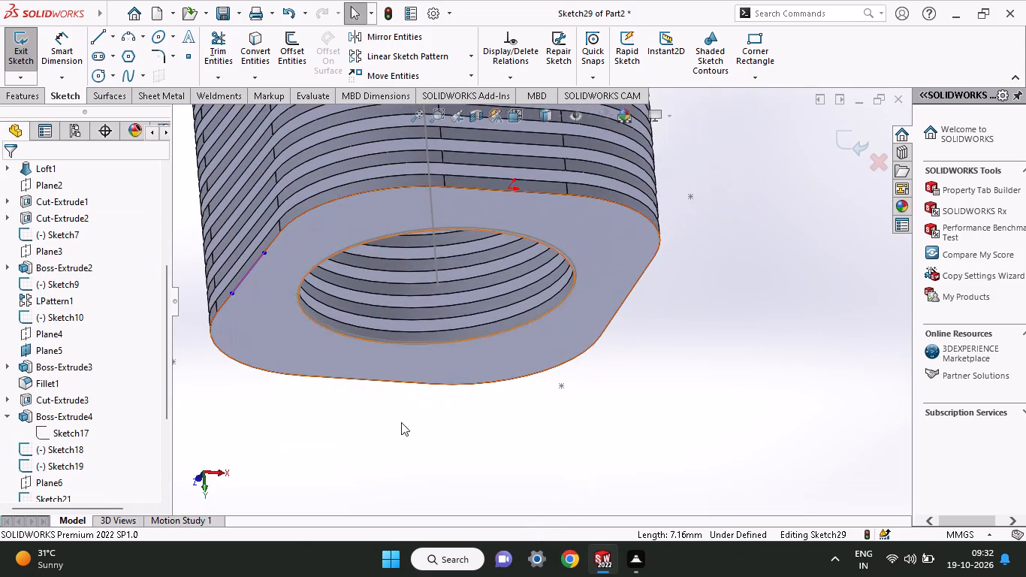
click(246, 273)
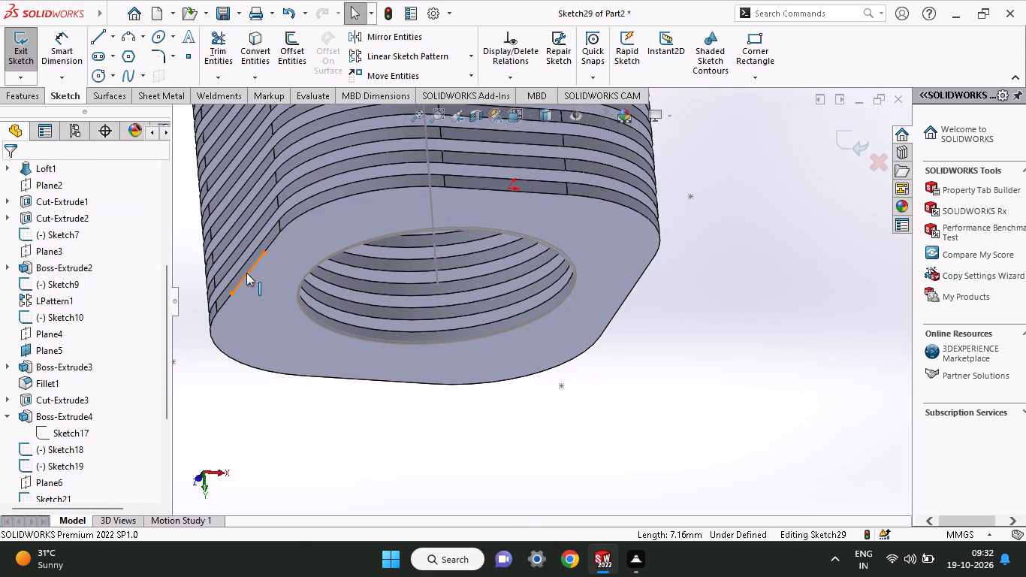
right_click(246, 273)
click(301, 487)
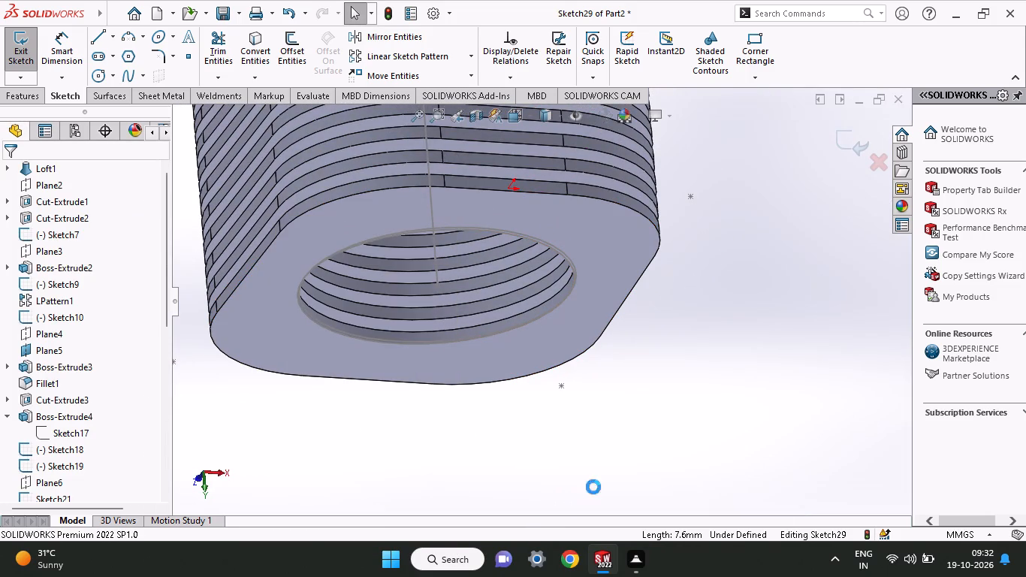
Check the cleared end face of the finned block and exit the emptied sketch.
middle_drag(603, 435, 509, 429)
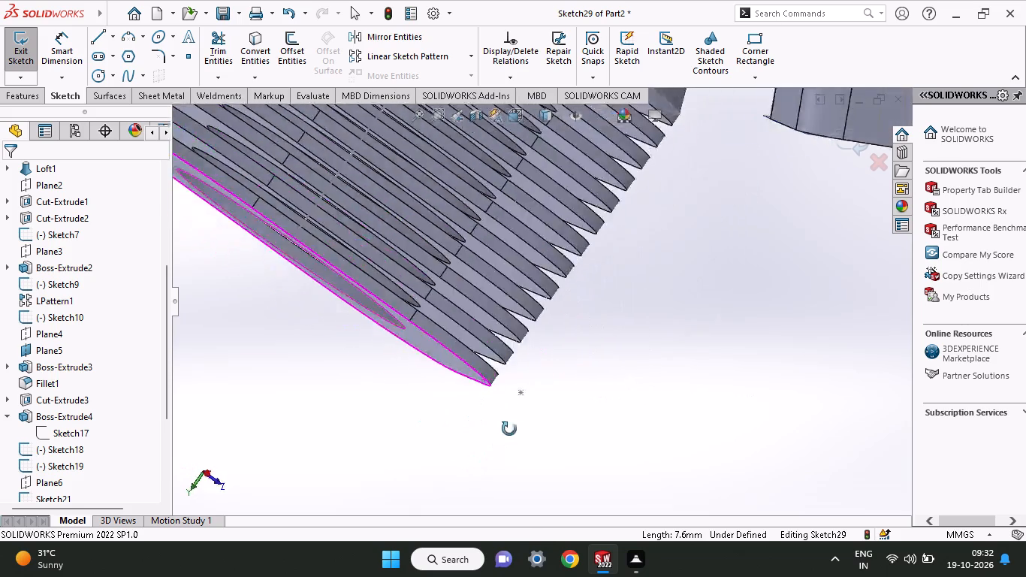
middle_drag(509, 429, 620, 263)
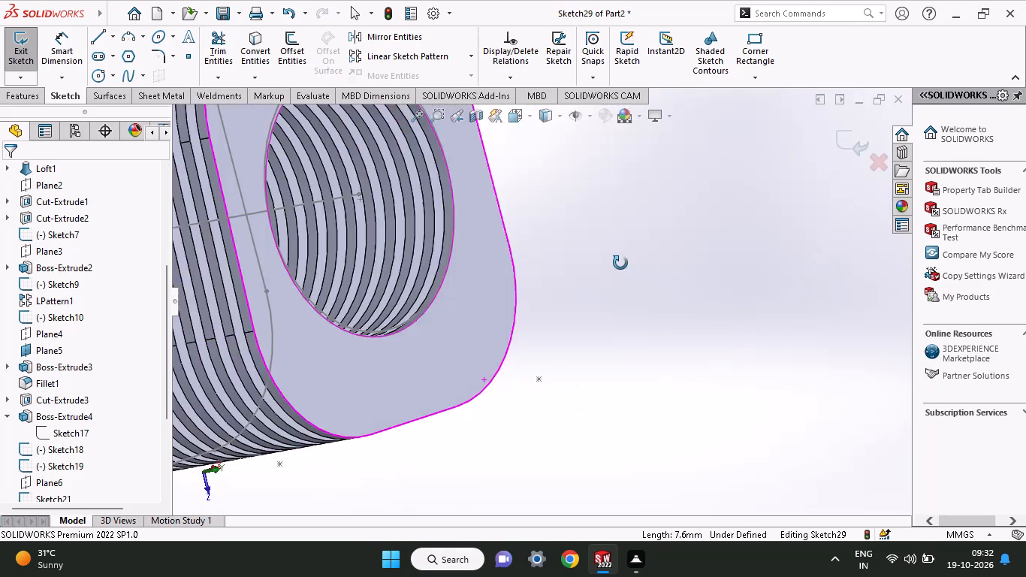
middle_drag(620, 263, 584, 329)
middle_drag(584, 329, 587, 376)
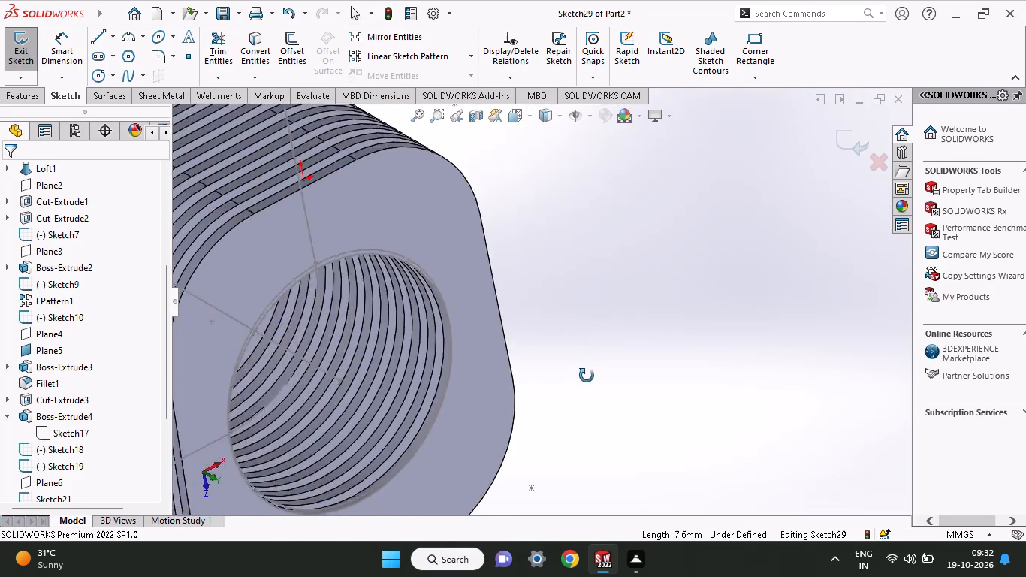
middle_drag(587, 376, 600, 352)
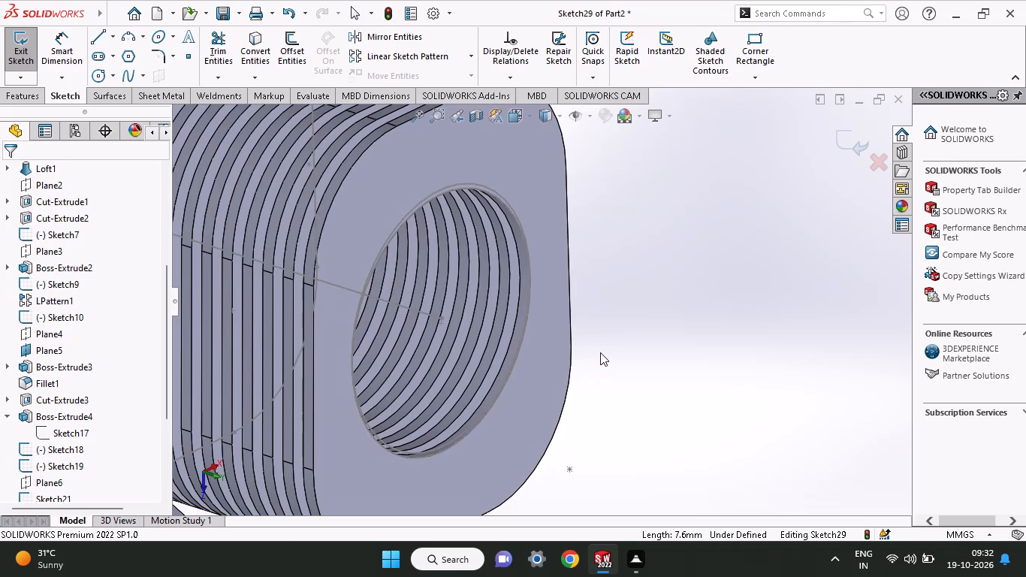
click(484, 461)
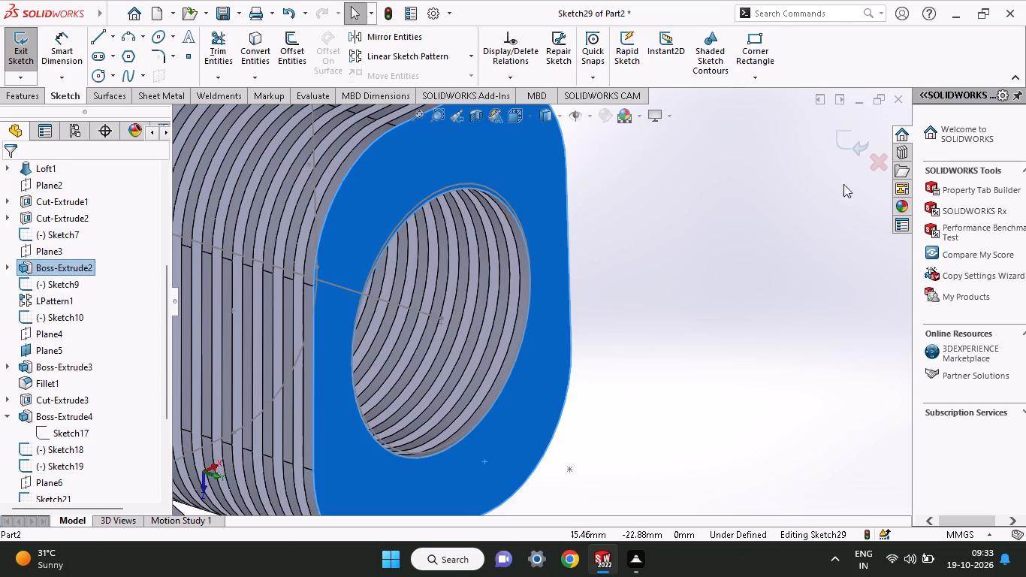
click(857, 150)
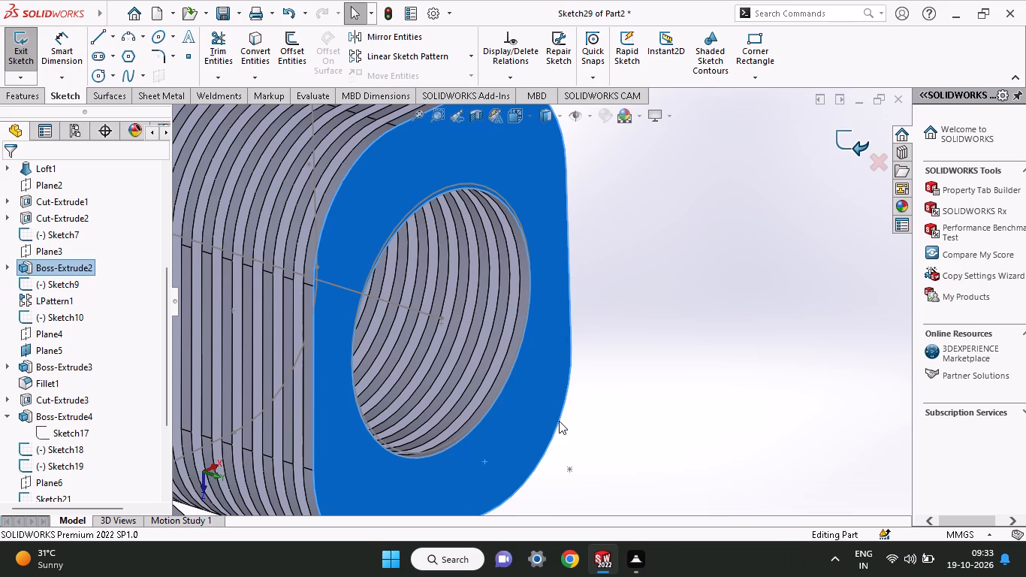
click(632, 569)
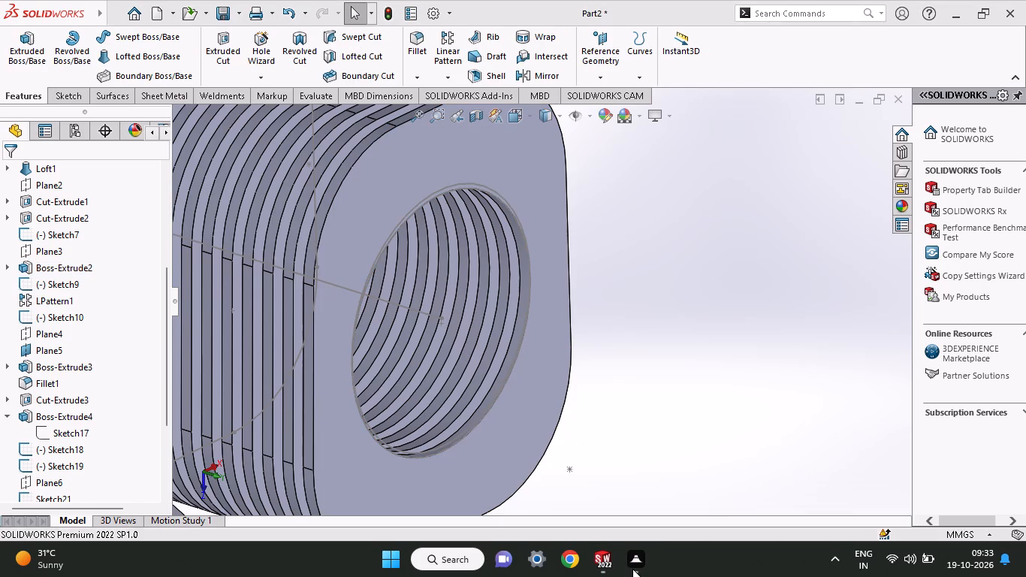
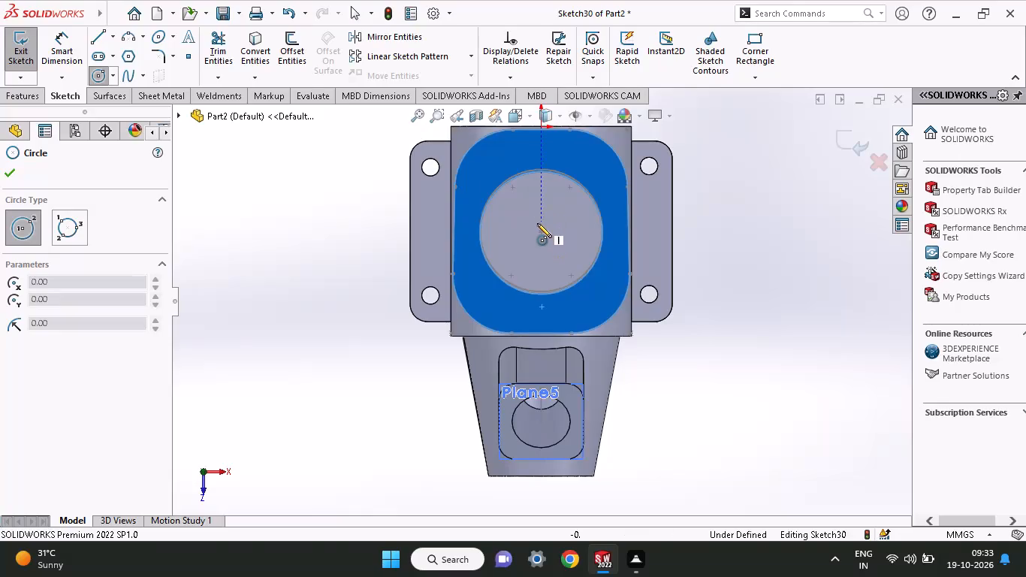
Sketch a 24 mm diameter circle around the bore opening on the finned block's end face.
click(537, 231)
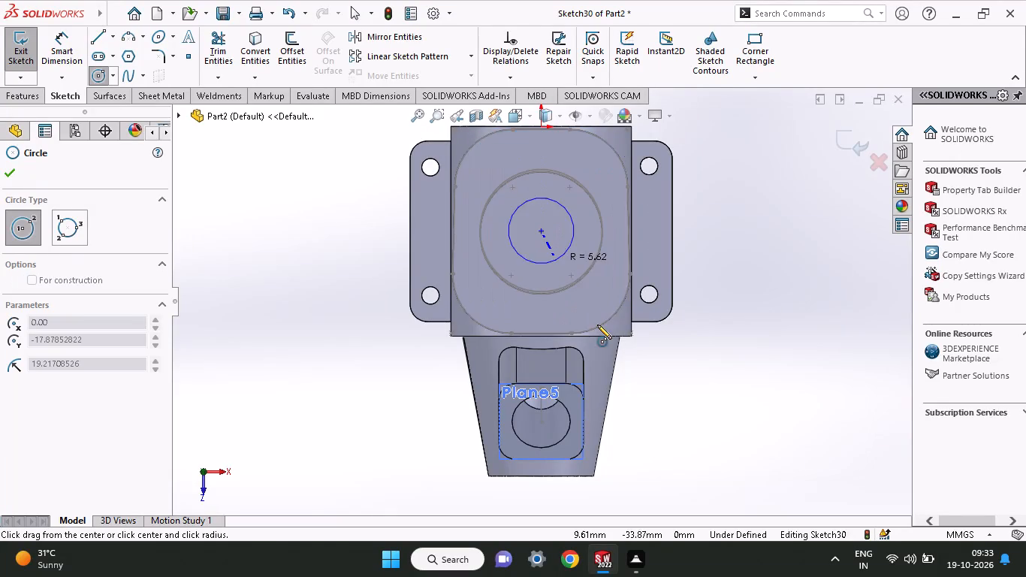
click(591, 282)
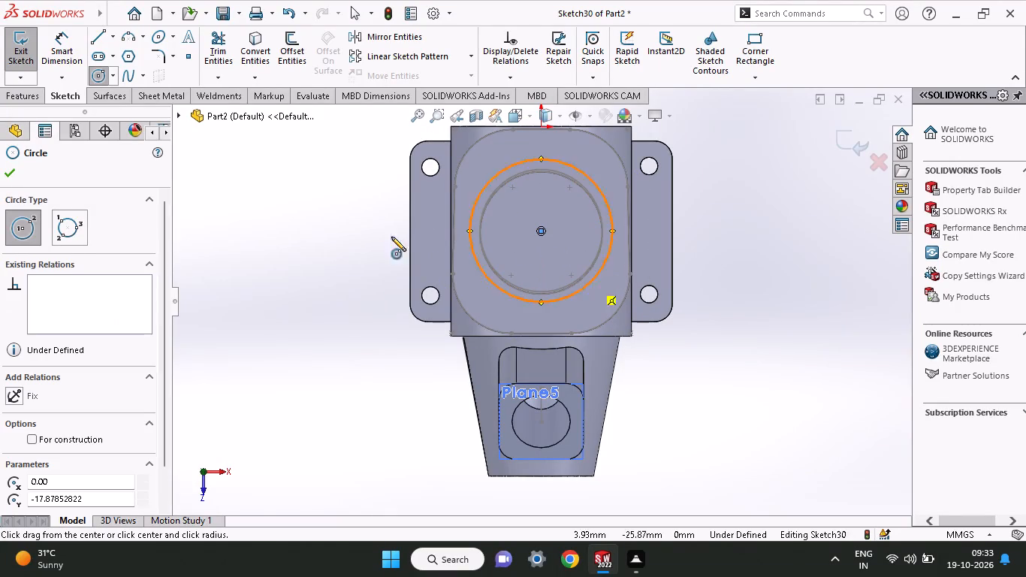
click(46, 59)
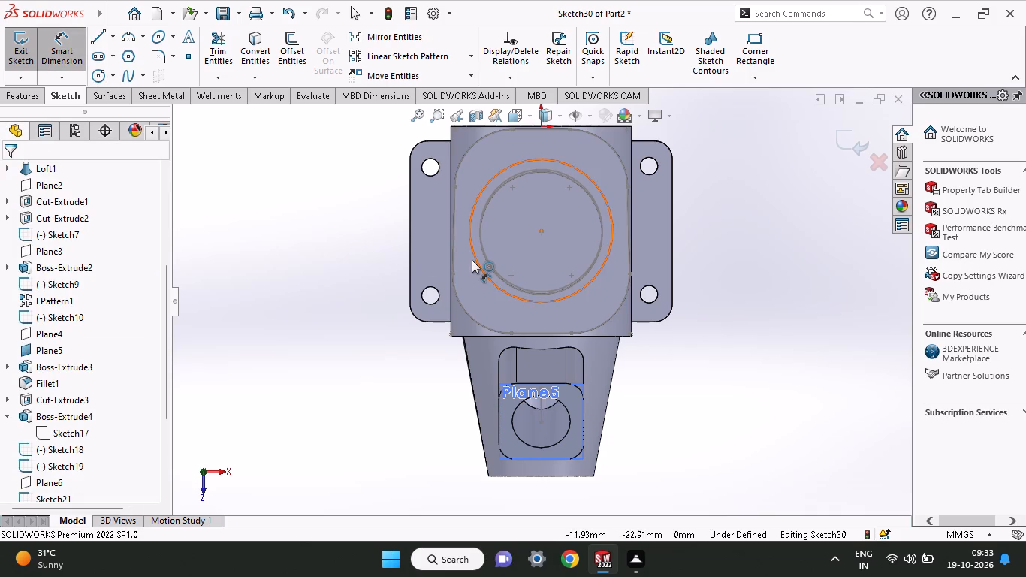
click(475, 261)
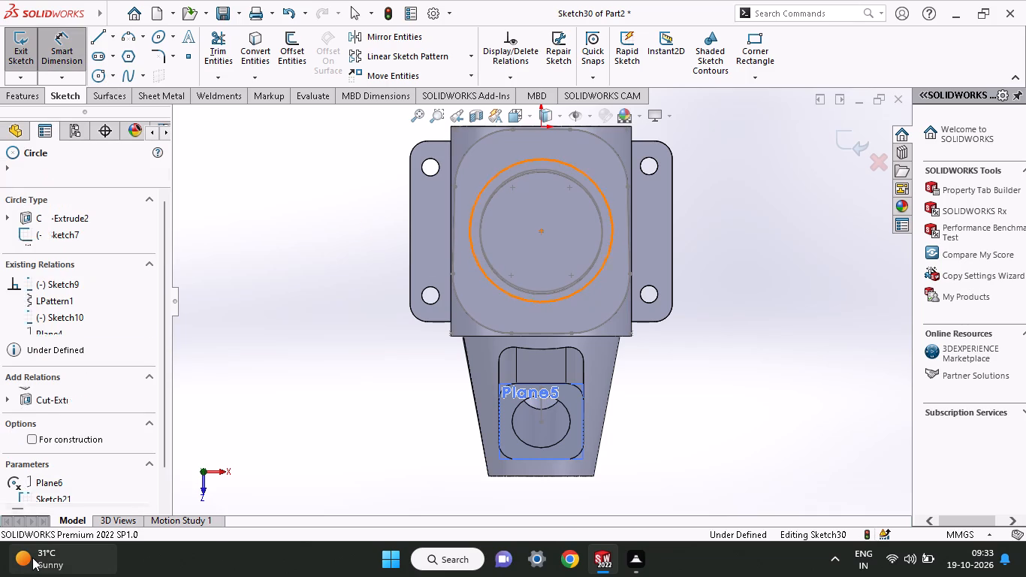
click(397, 343)
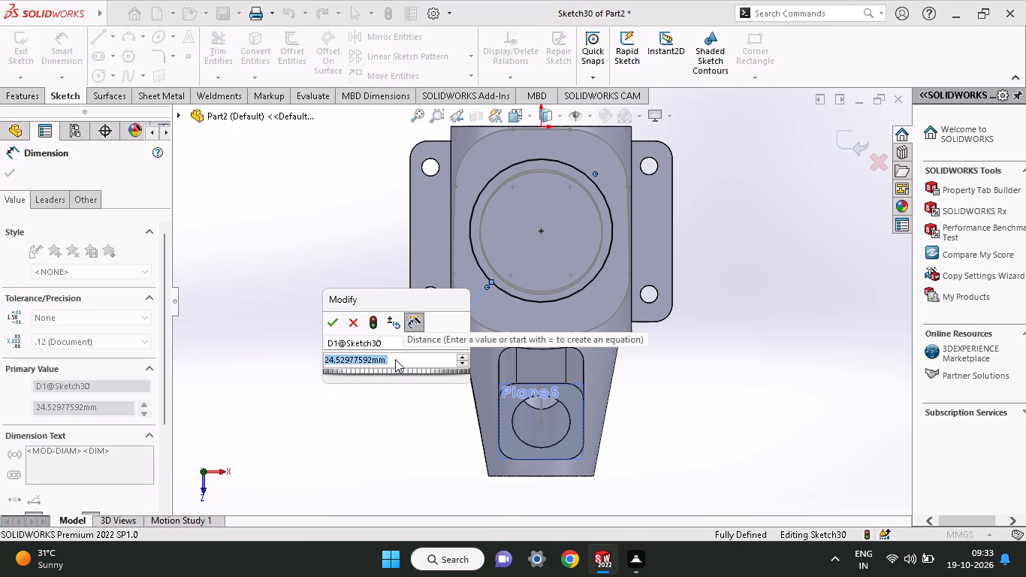
text(24)
key(Return)
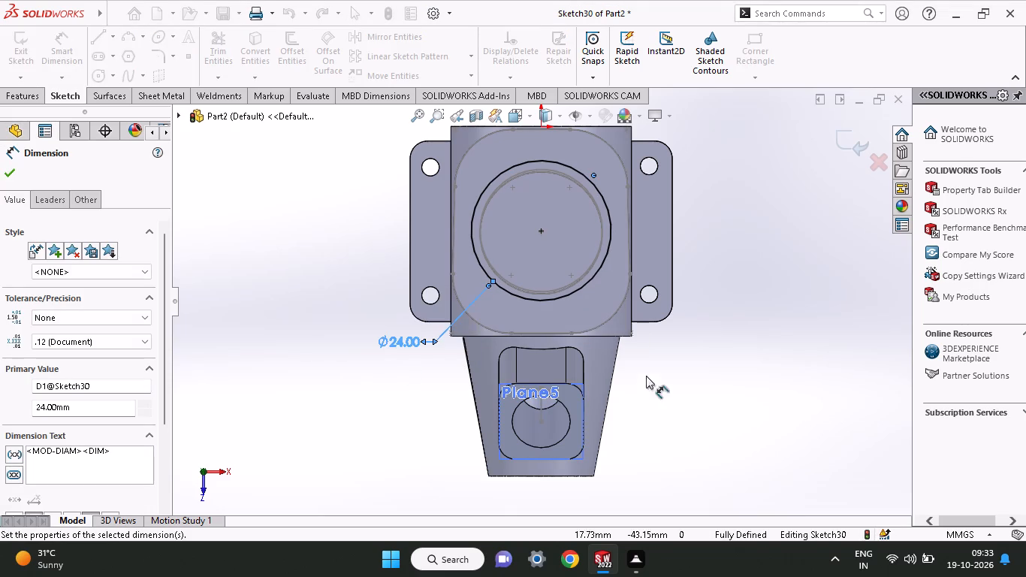
Extrude the 24 mm circle as a blind 25 mm boss, reversed to run inward through the fins with the result merged.
middle_drag(653, 355, 550, 401)
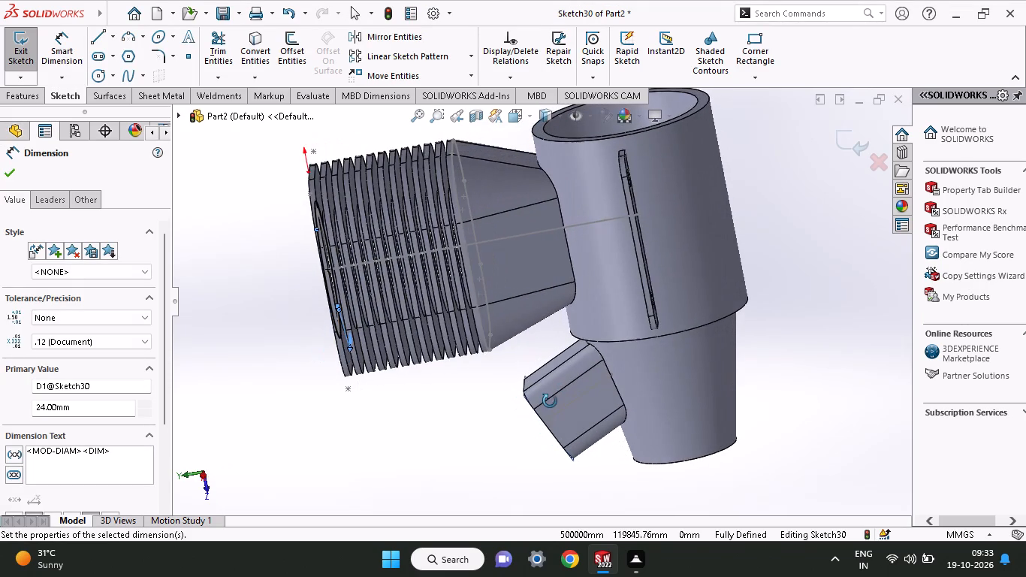
middle_drag(550, 401, 563, 403)
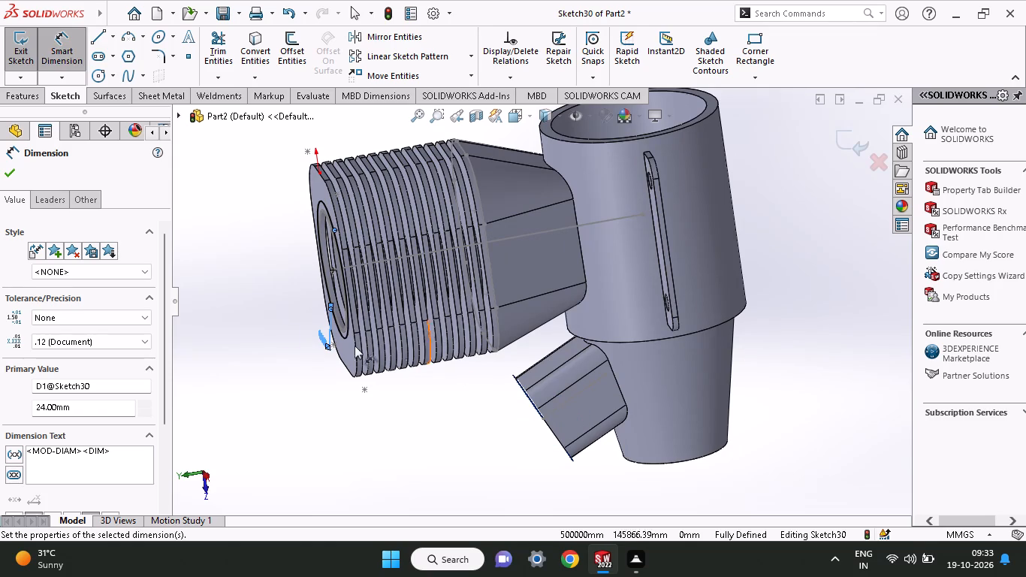
click(15, 99)
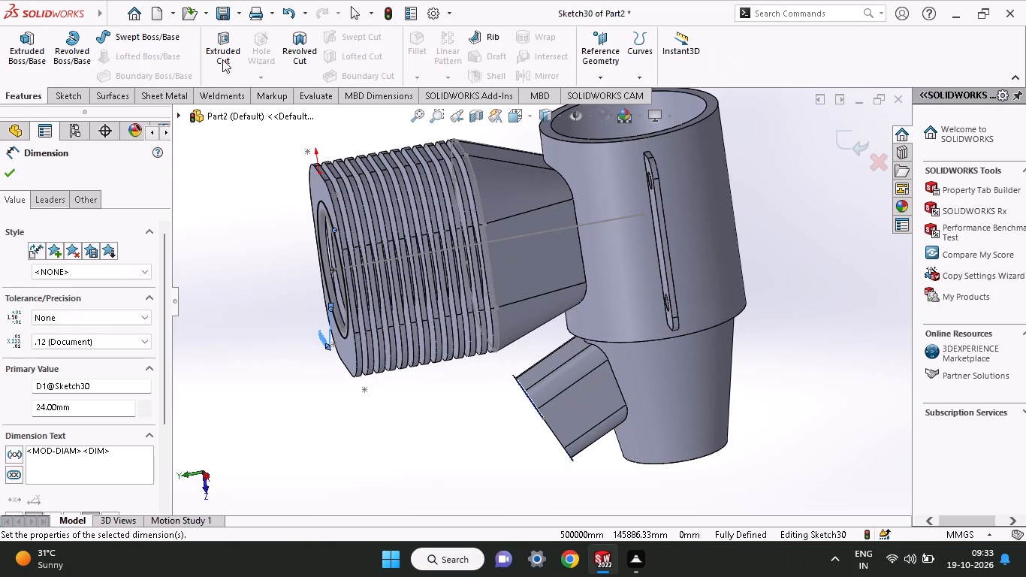
click(30, 57)
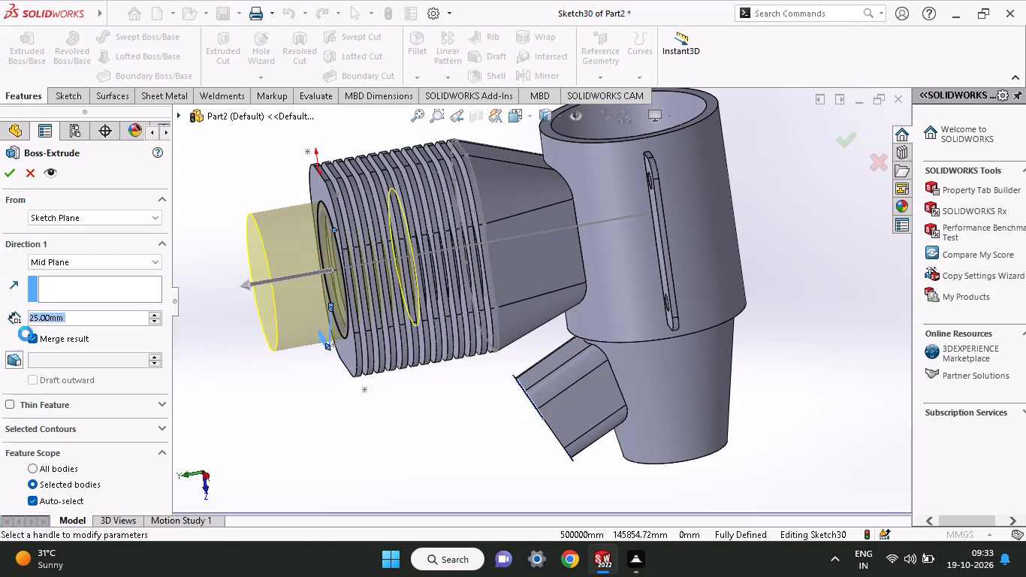
click(64, 255)
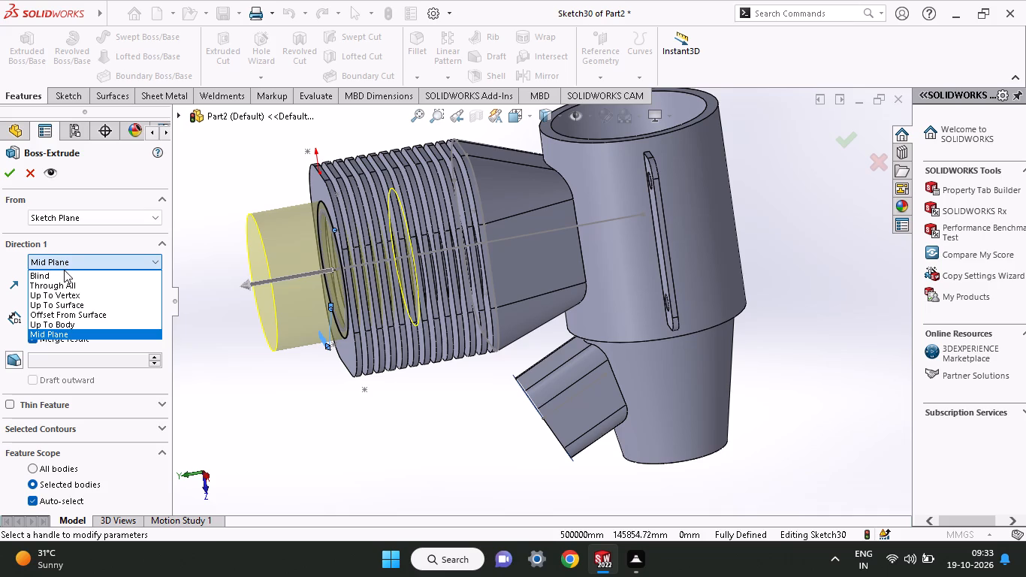
click(64, 270)
click(64, 273)
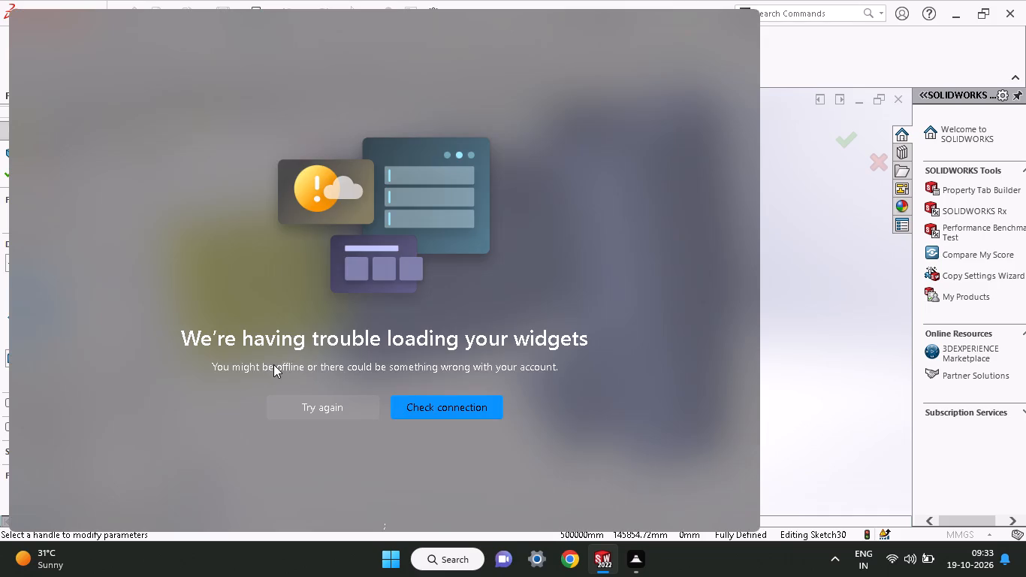
click(830, 440)
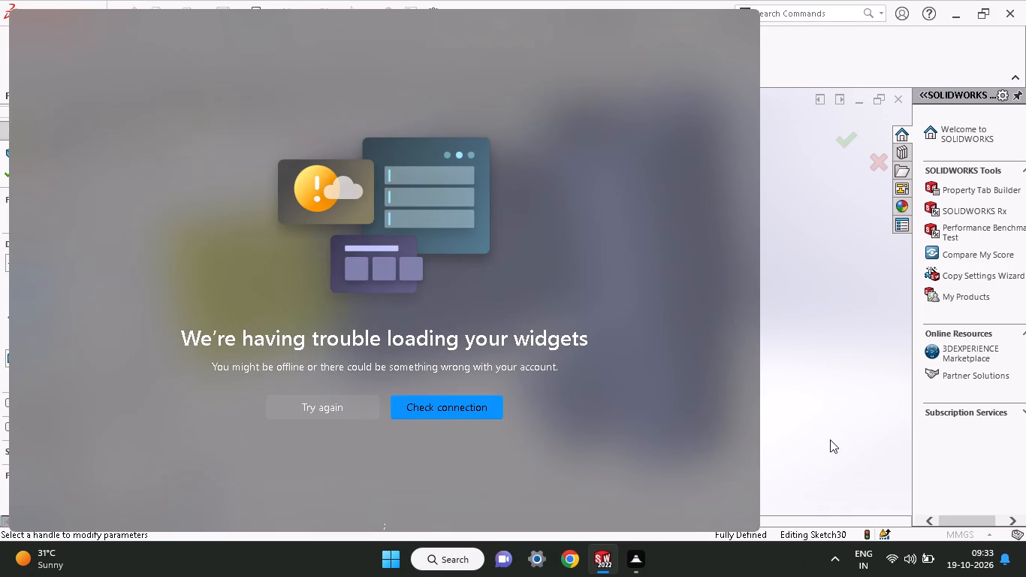
click(817, 441)
click(817, 441)
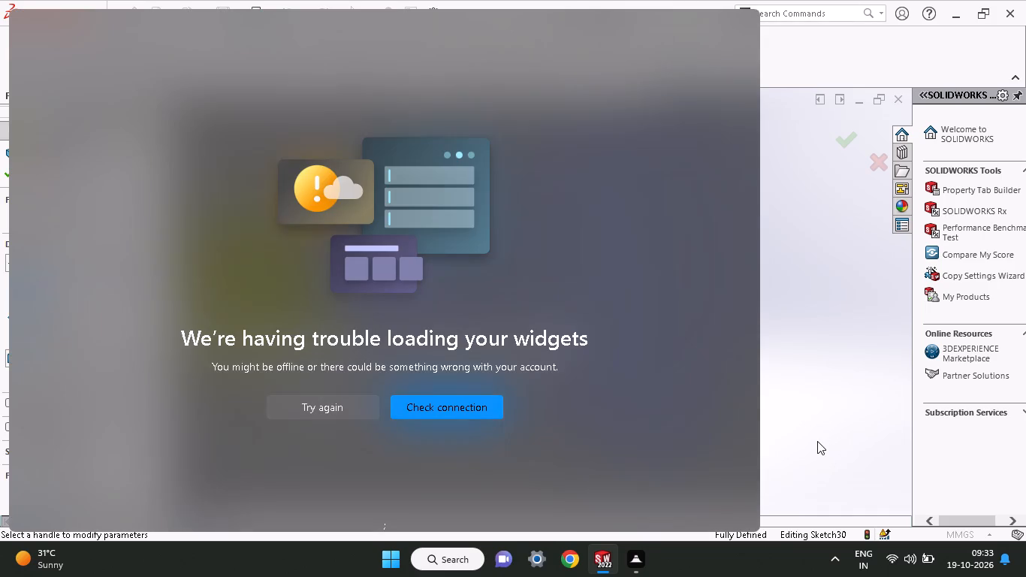
click(822, 412)
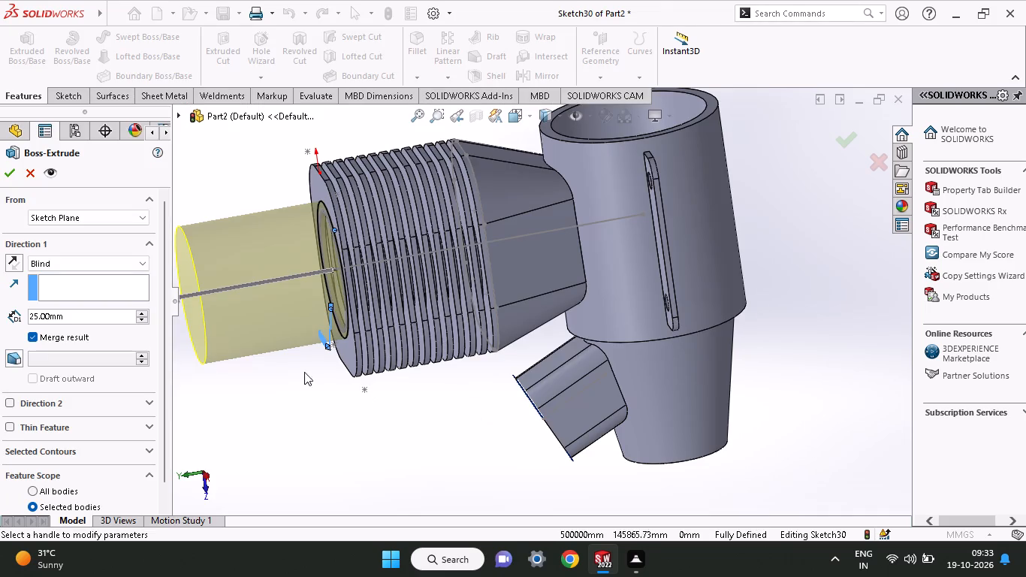
click(11, 259)
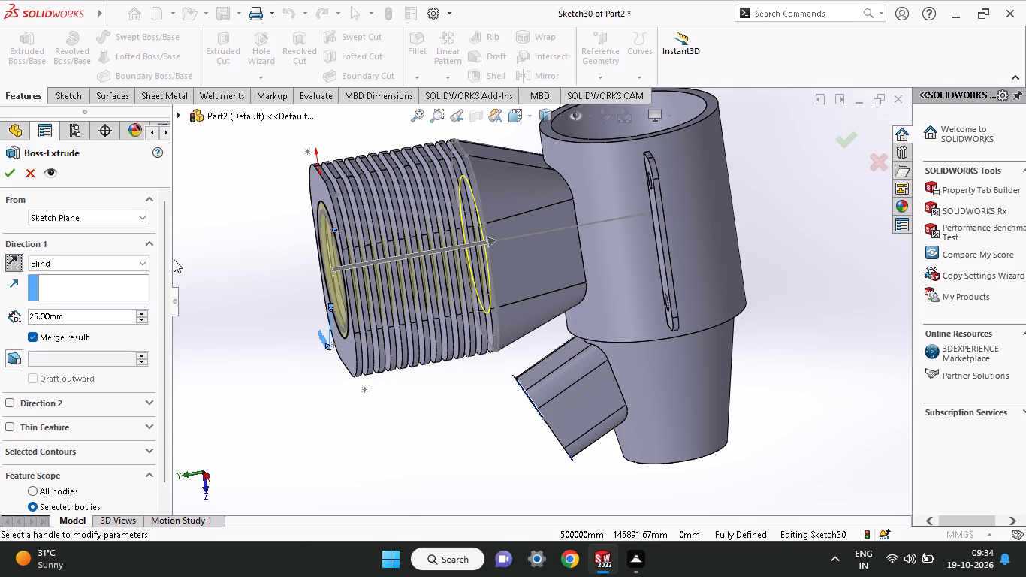
click(8, 177)
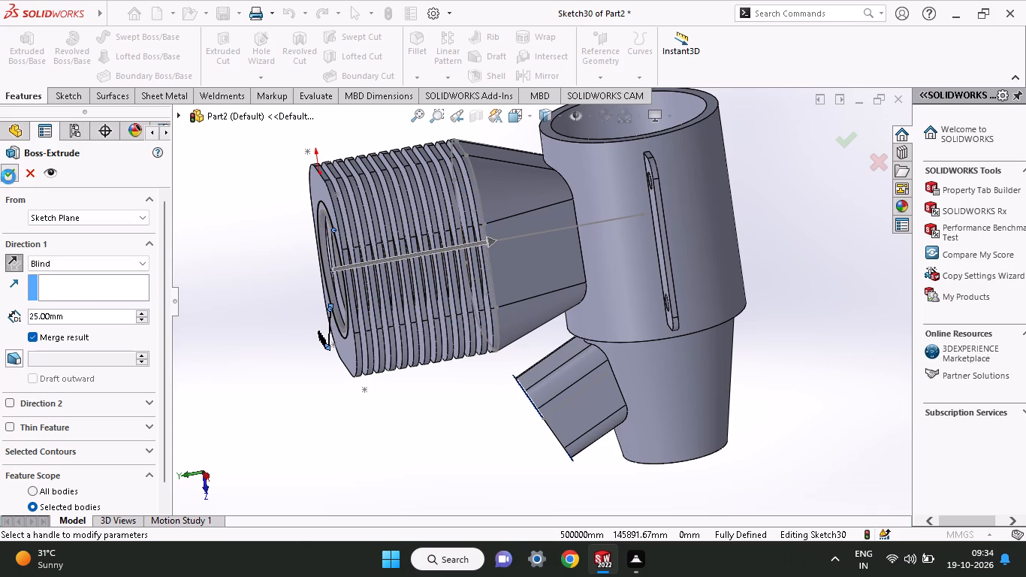
Sketch a 21 mm diameter circle near the centre of the finned block's closed outer end face.
middle_drag(260, 341, 232, 342)
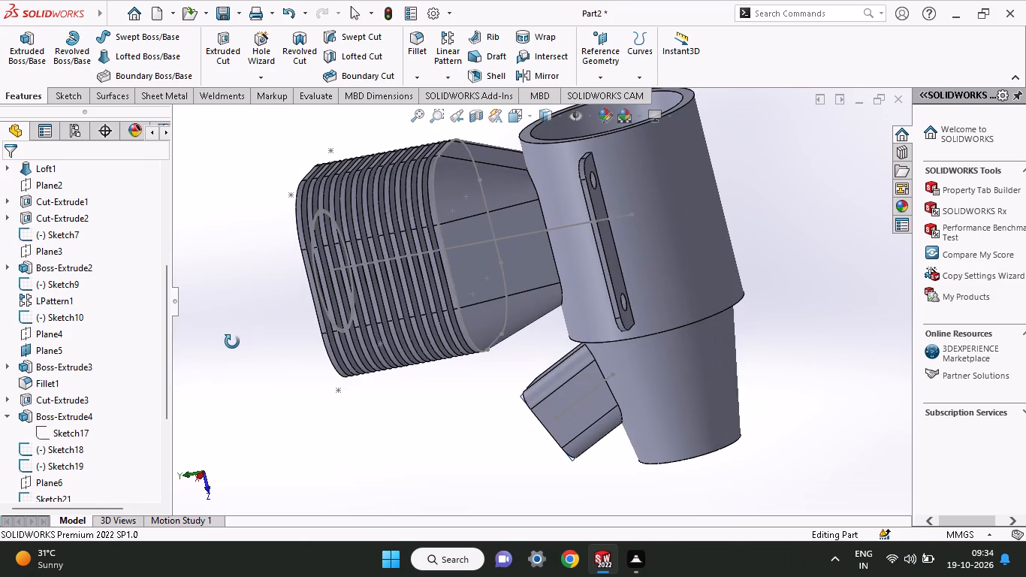
middle_drag(232, 342, 249, 342)
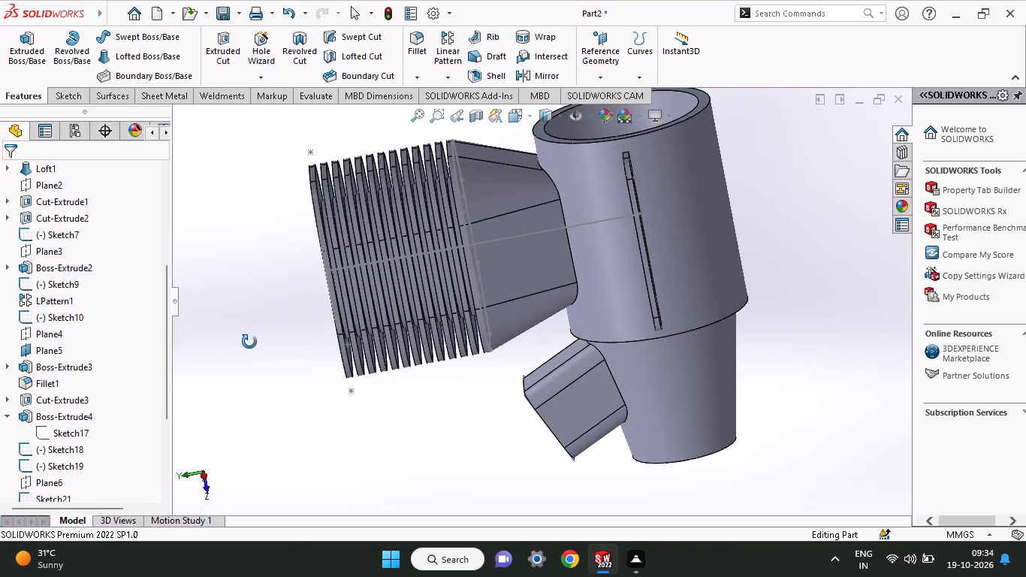
middle_drag(249, 342, 334, 357)
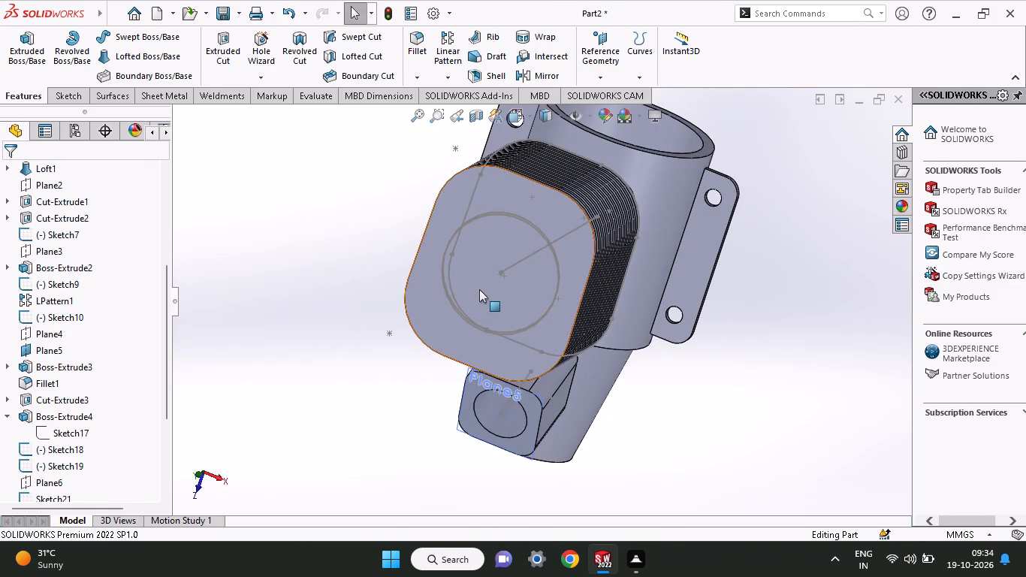
click(479, 289)
click(544, 249)
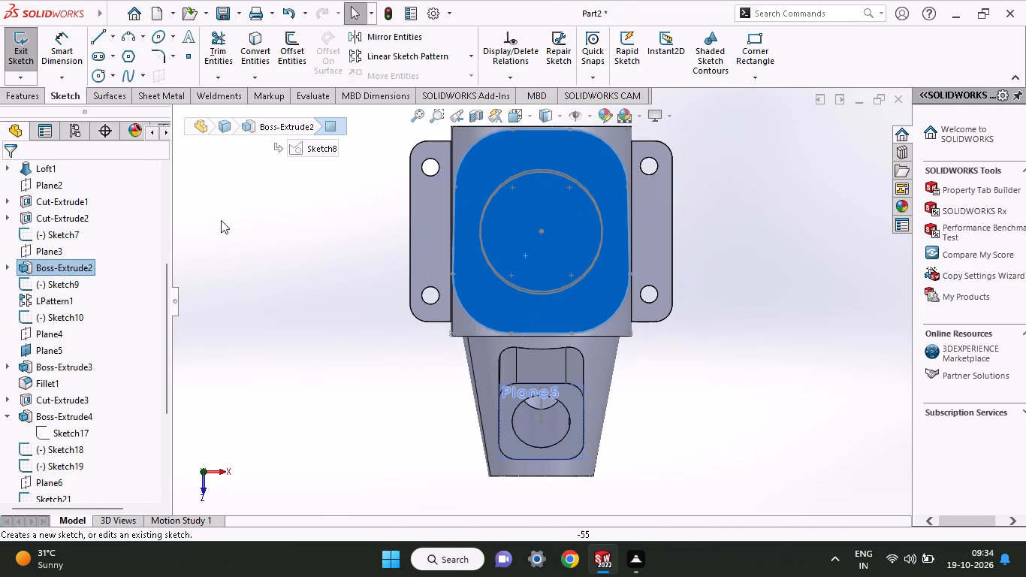
click(98, 72)
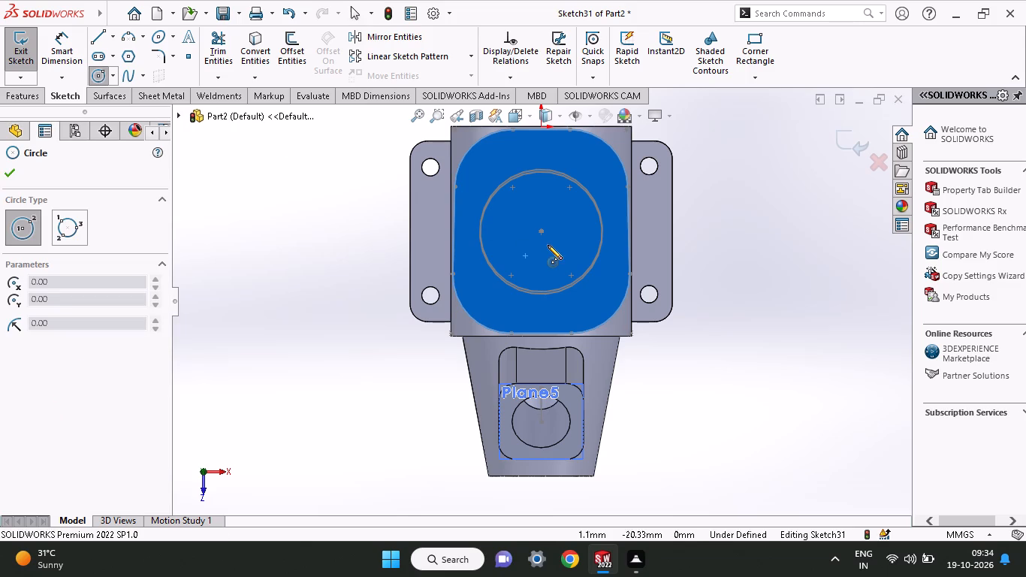
click(539, 235)
click(562, 265)
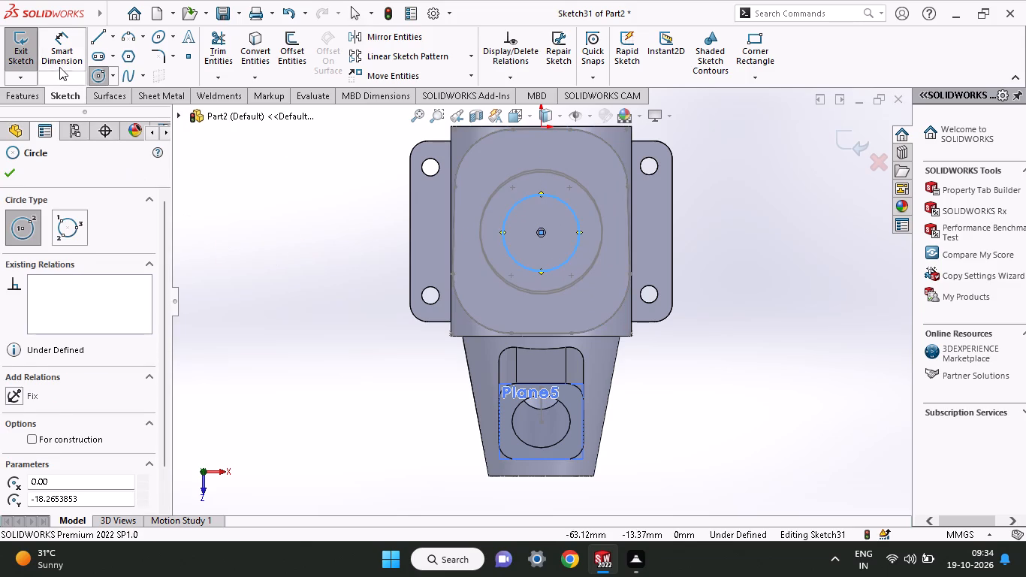
click(59, 57)
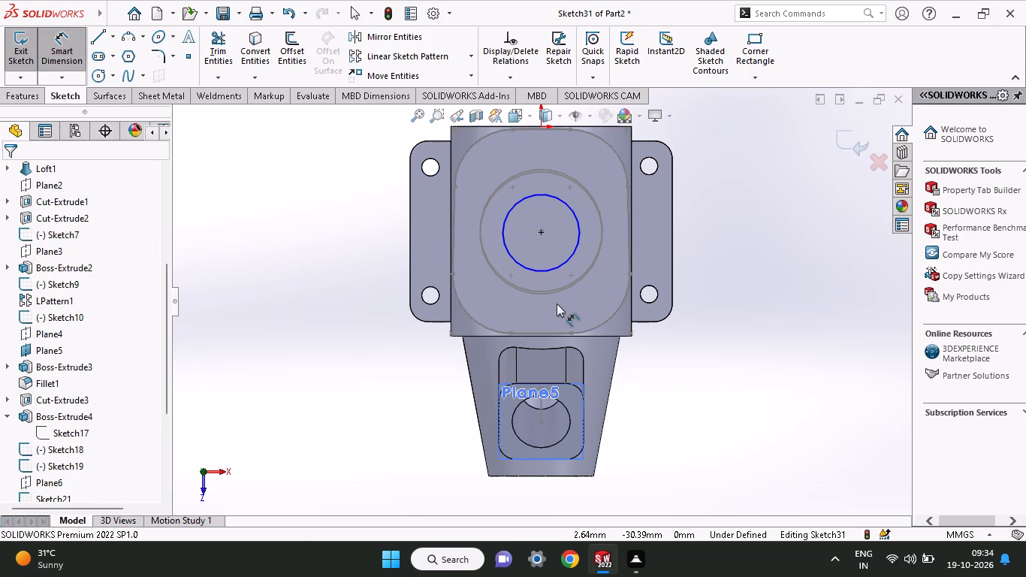
click(574, 258)
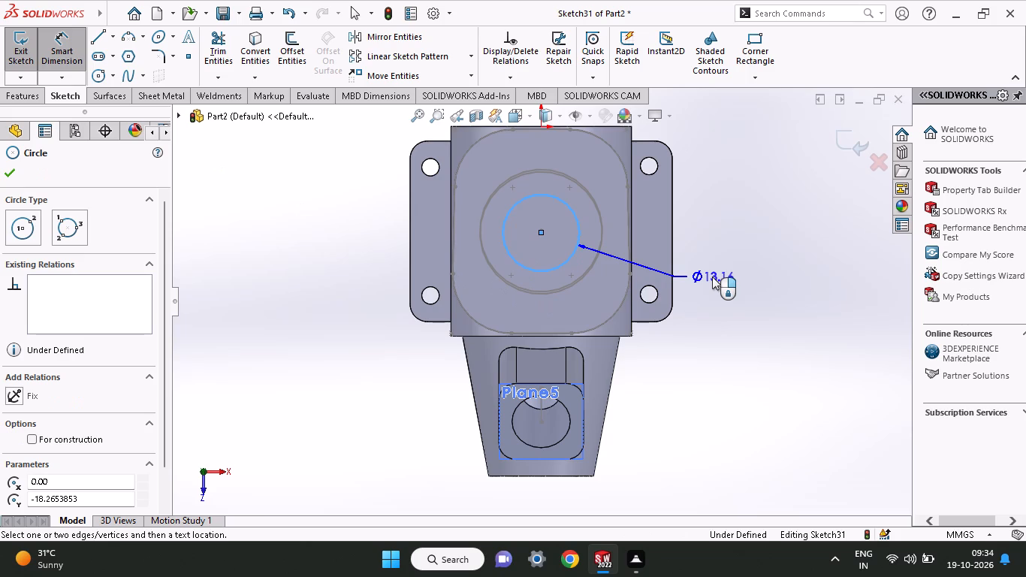
click(712, 276)
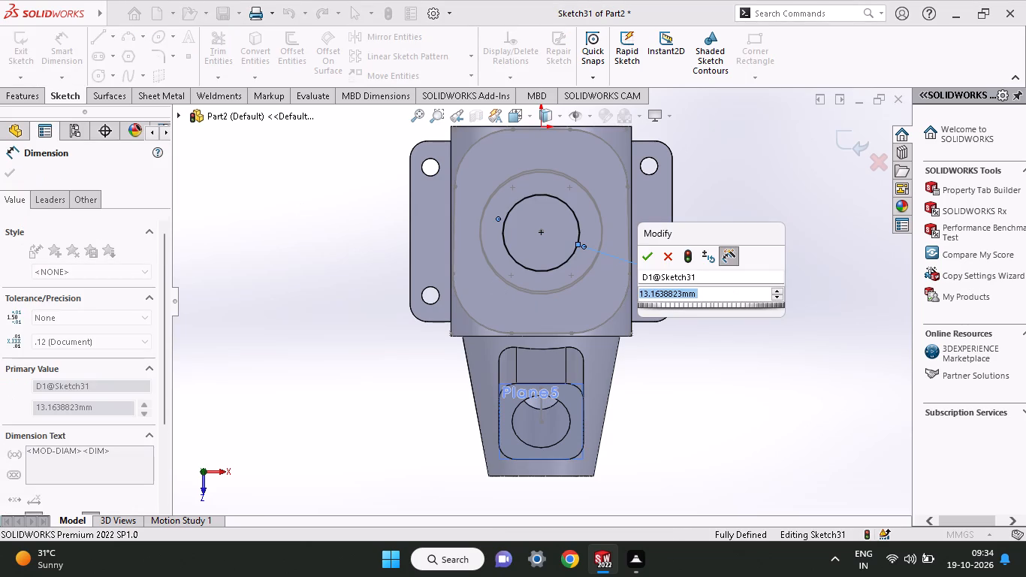
text(21)
key(Return)
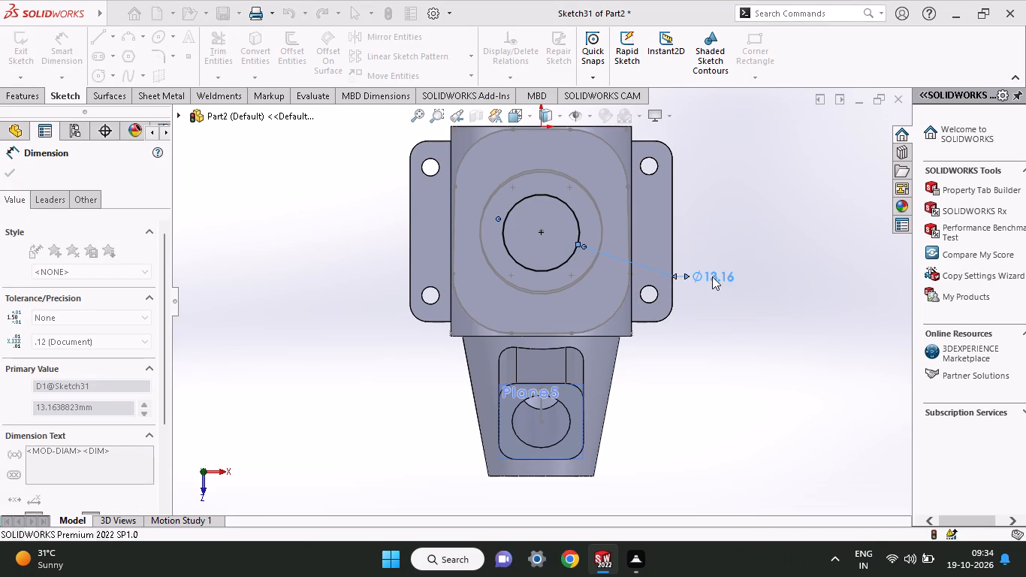
Cut the 21 mm circle into the finned block as a blind 25 mm bore.
click(26, 99)
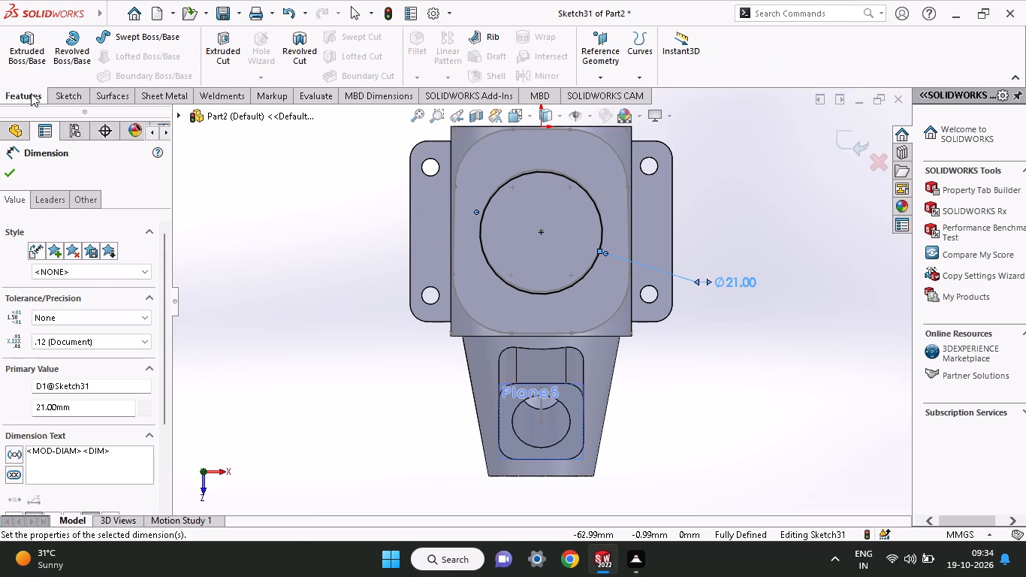
click(207, 65)
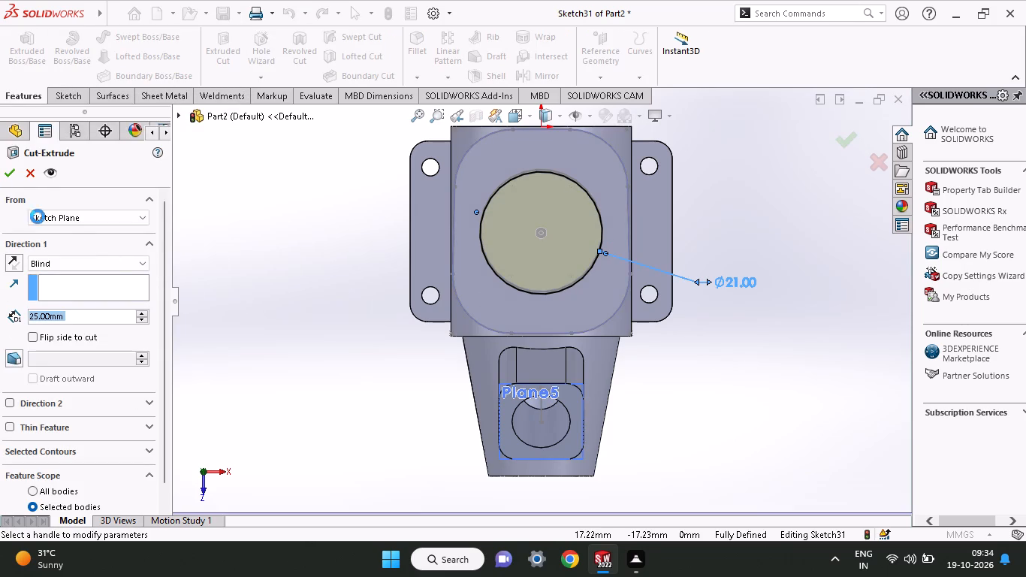
click(8, 178)
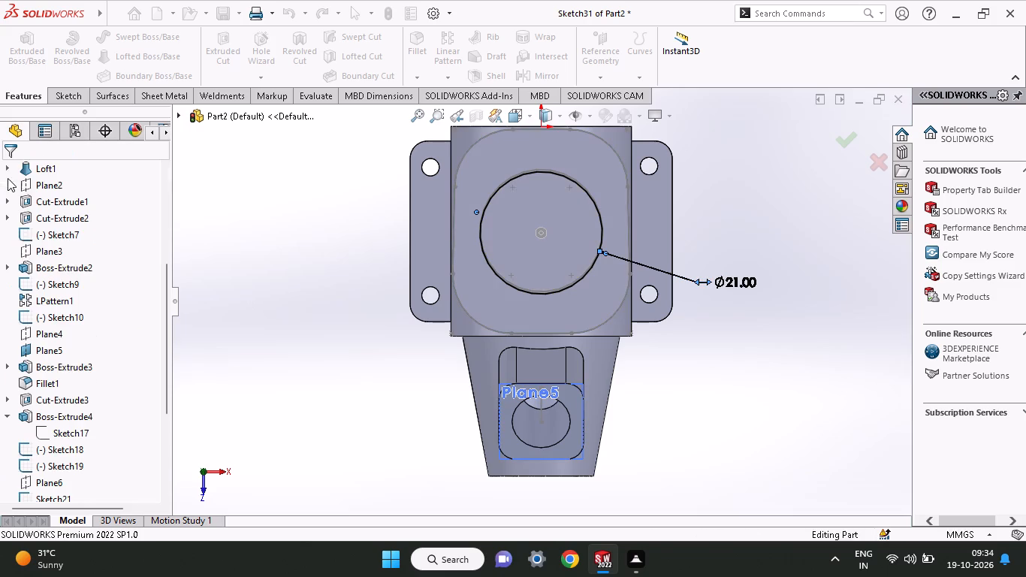
Inspect the bored finned block from the side and the main housing cylinder's interior.
middle_drag(698, 208, 617, 244)
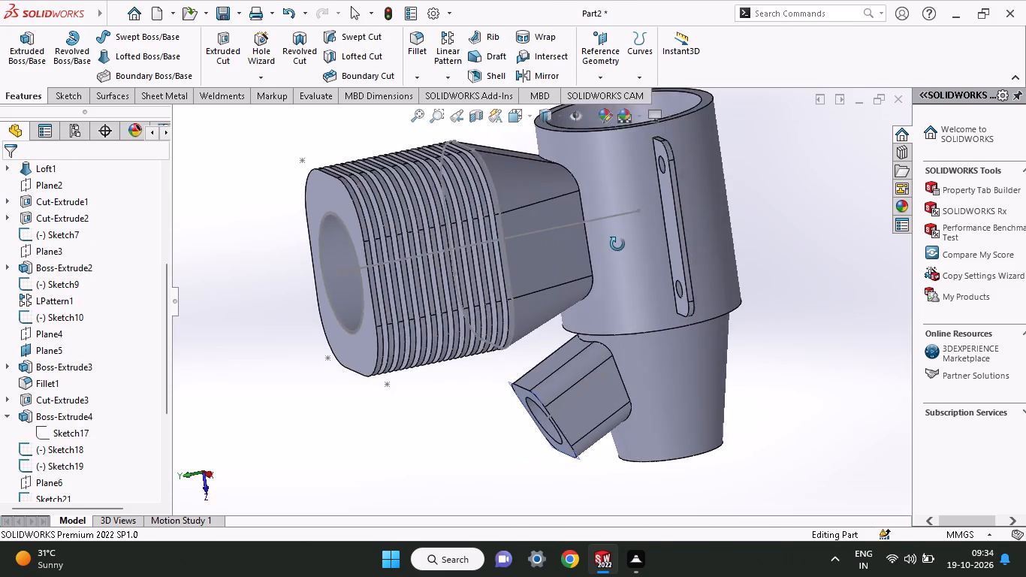
middle_drag(617, 244, 600, 238)
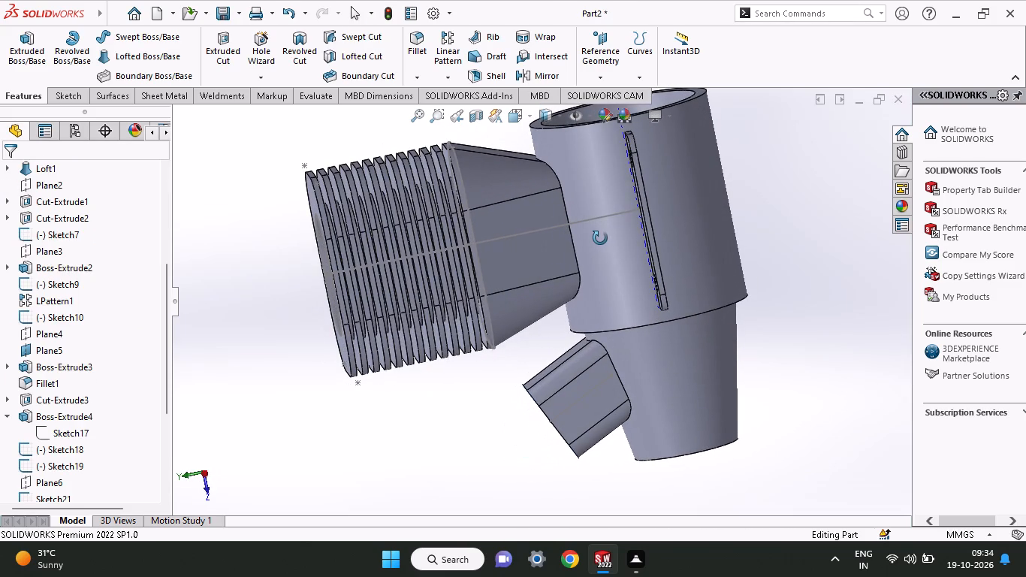
middle_drag(600, 238, 614, 274)
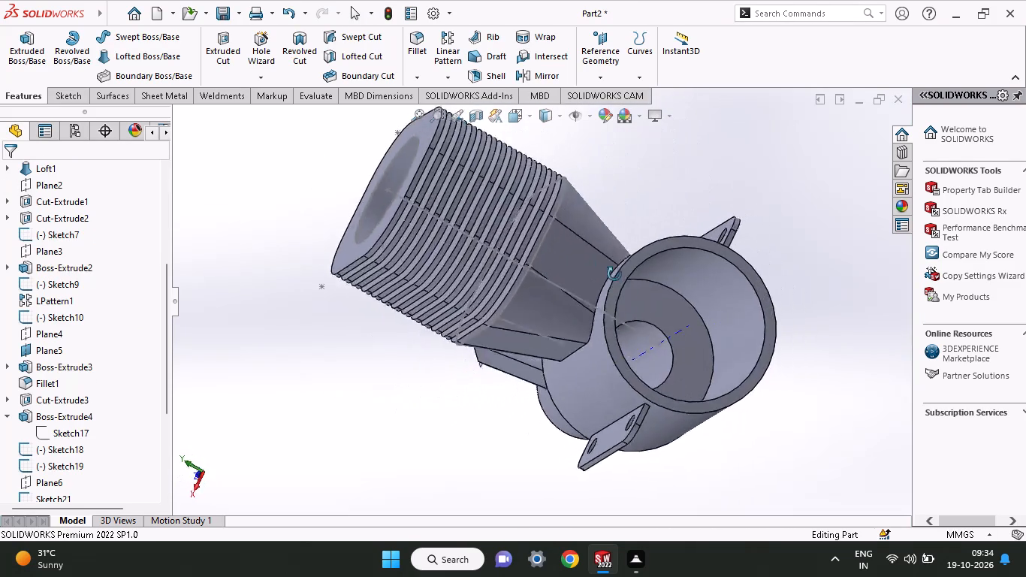
middle_drag(614, 274, 600, 309)
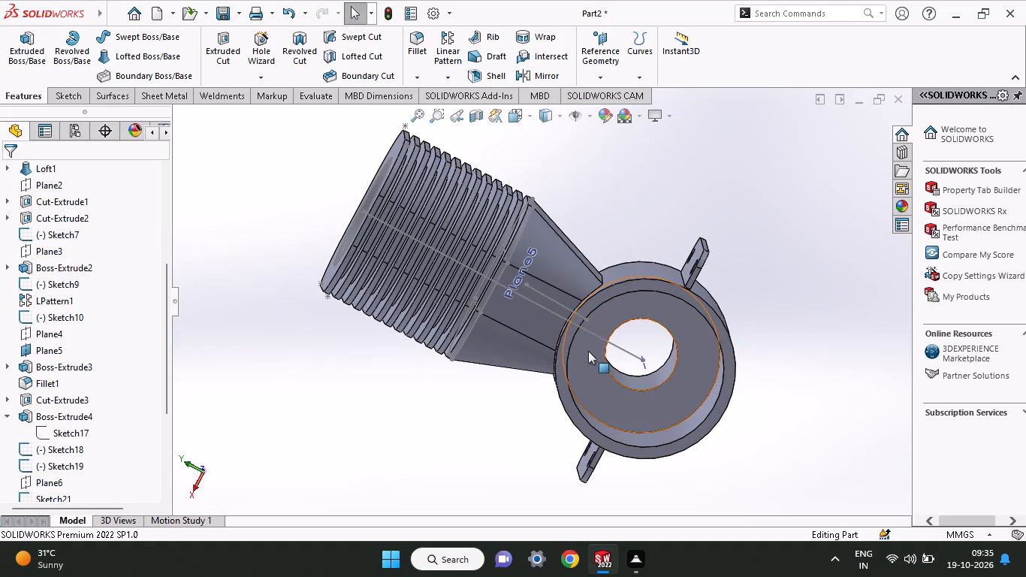
click(596, 307)
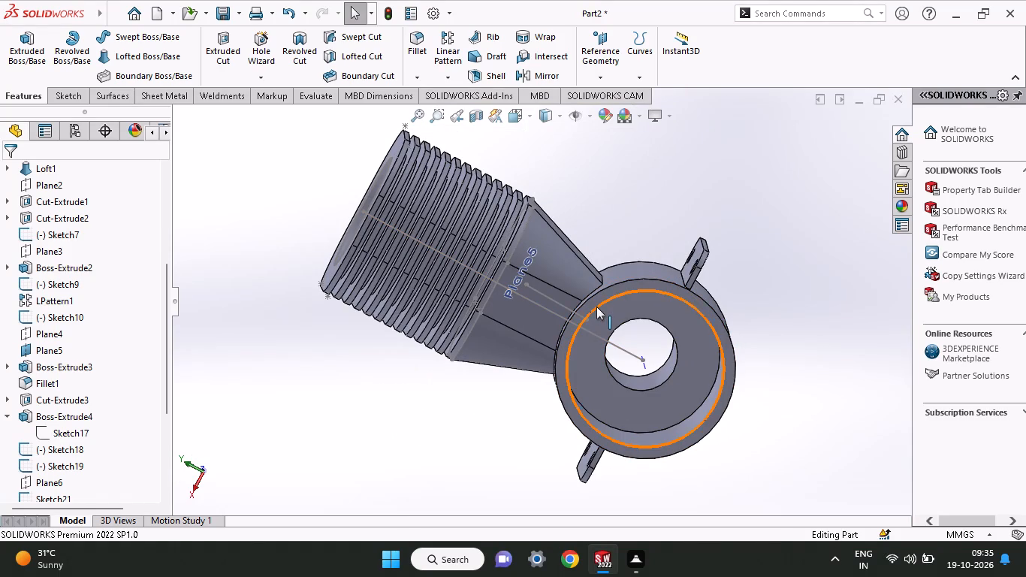
On the main housing cylinder's annular end face, sketch a slanted line about 20 mm long from the origin, up and left past the rim.
click(747, 321)
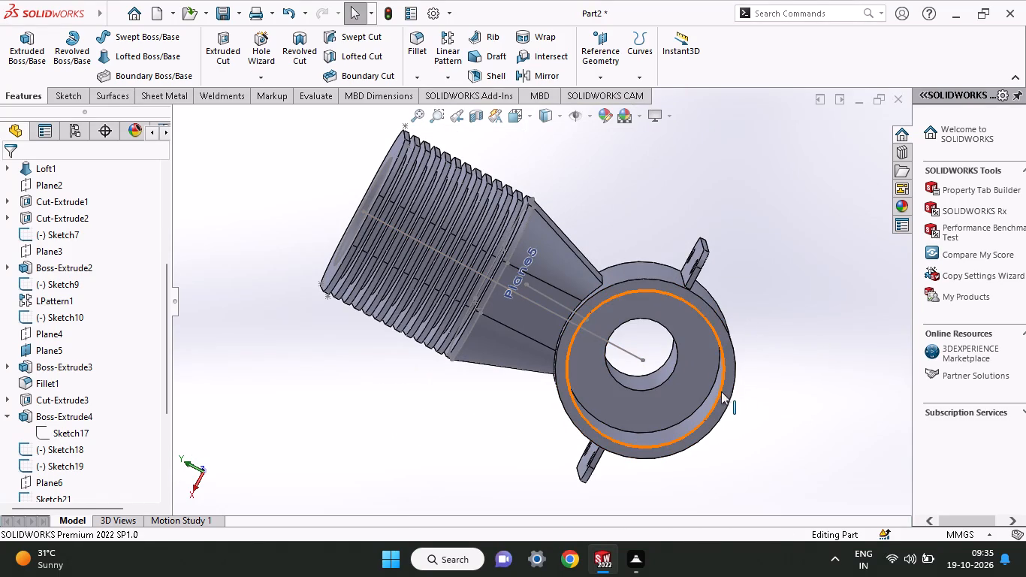
click(723, 406)
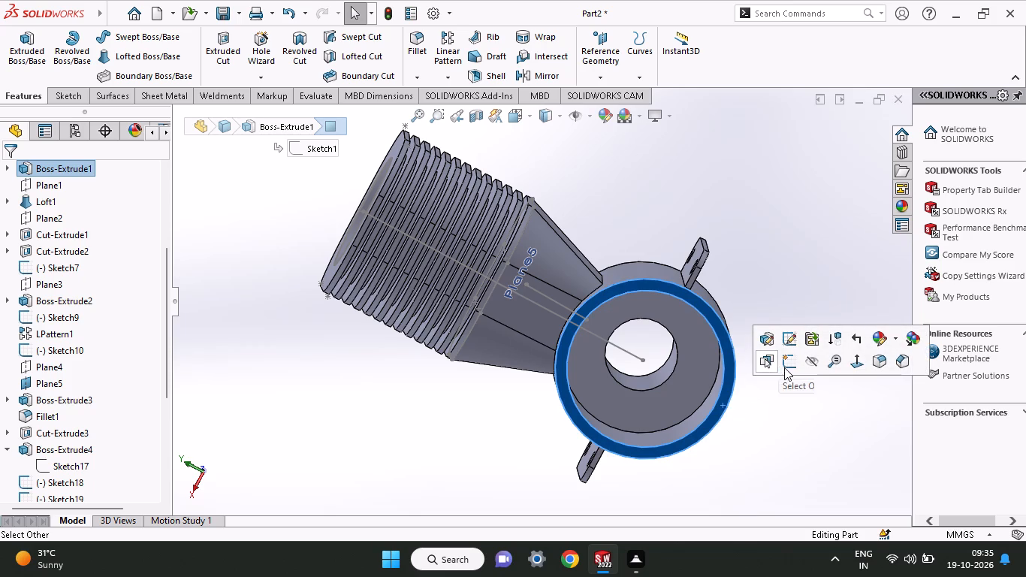
click(784, 367)
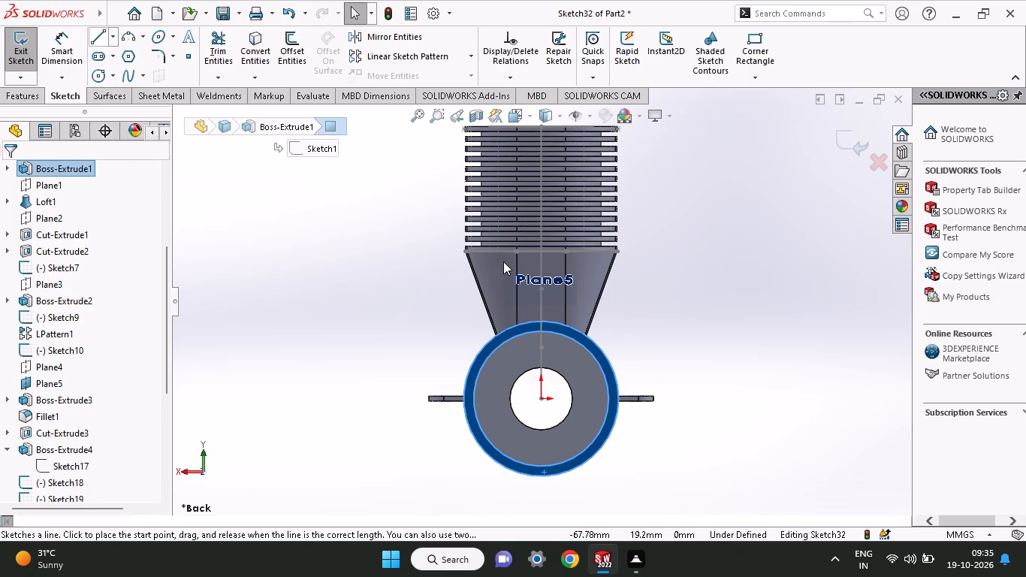
click(103, 33)
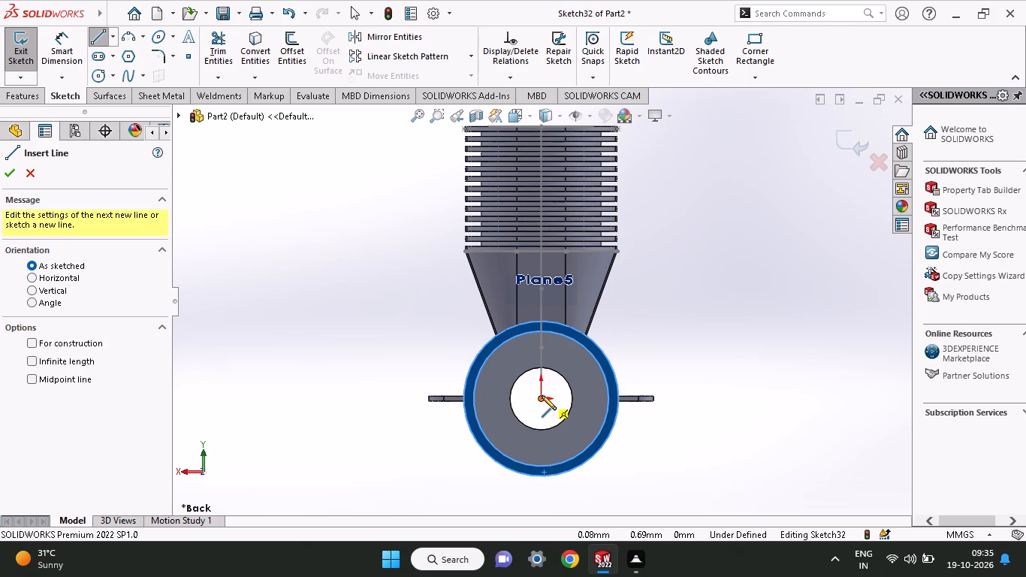
click(542, 395)
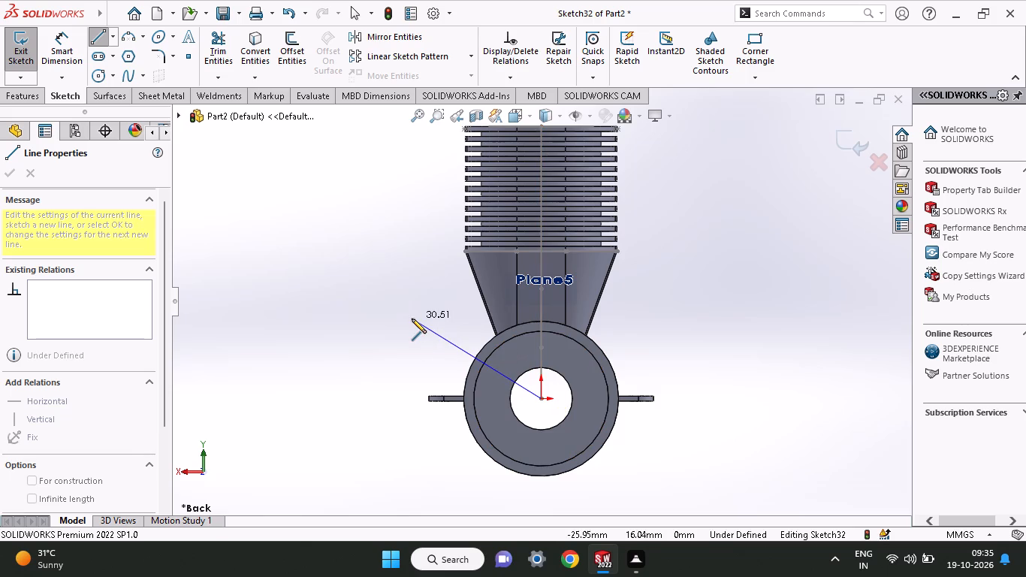
ctrl+scroll(439, 334, down, 2)
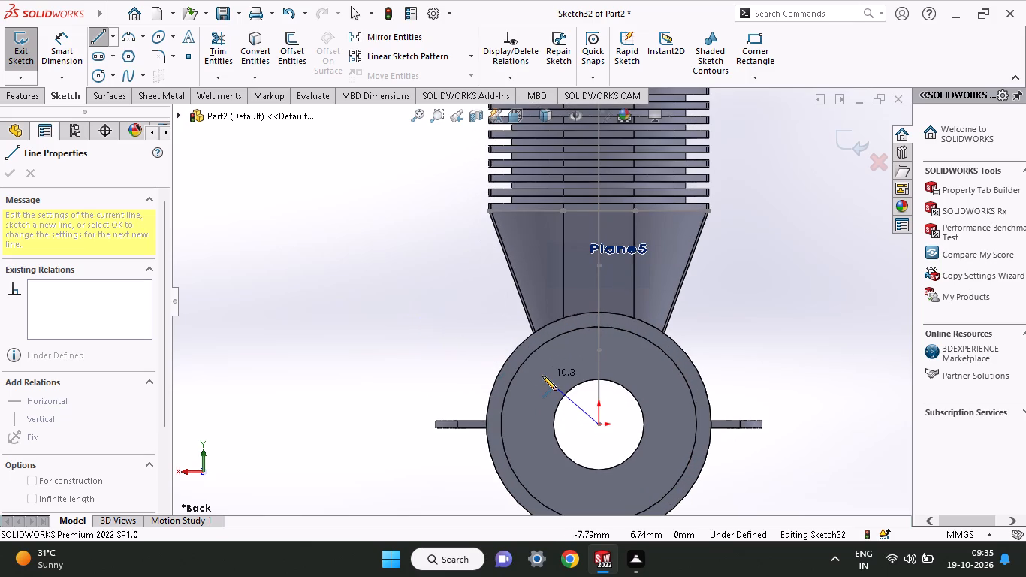
ctrl+scroll(542, 376, down, 2)
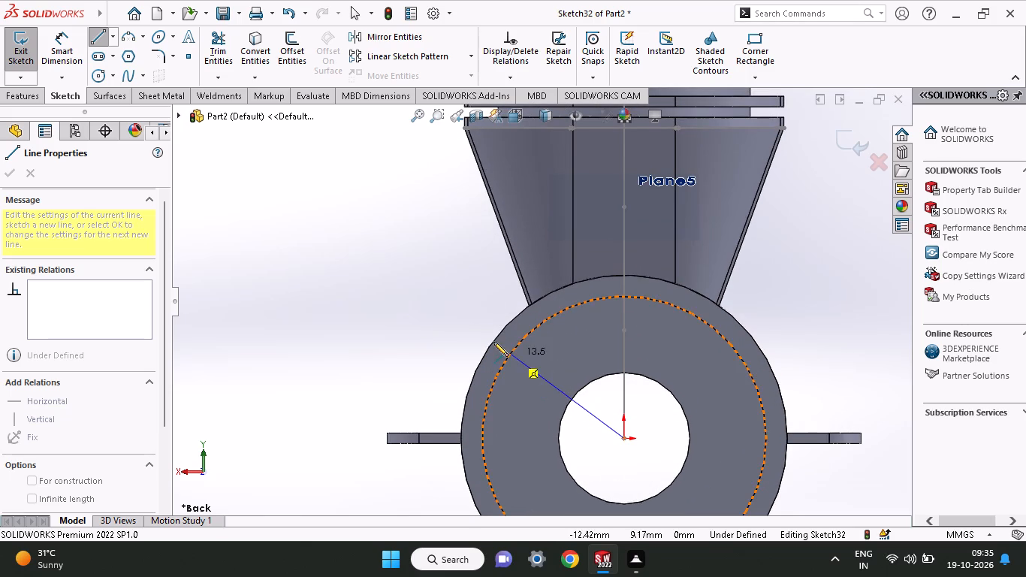
click(455, 316)
right_click(375, 292)
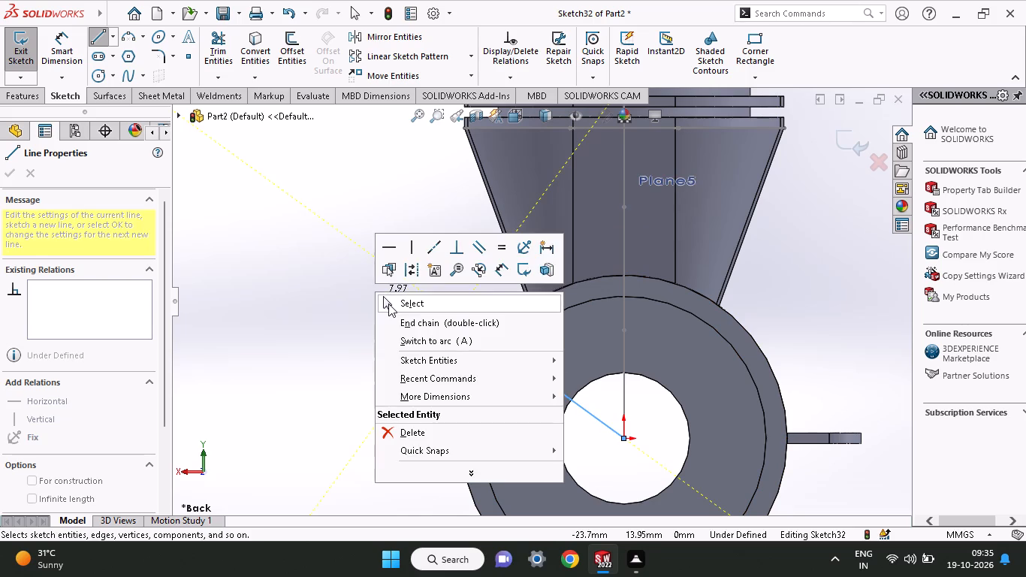
click(388, 304)
Sketch a horizontal line about 27 mm long from the origin, outward past the mounting lug on the slanted line's side.
click(91, 40)
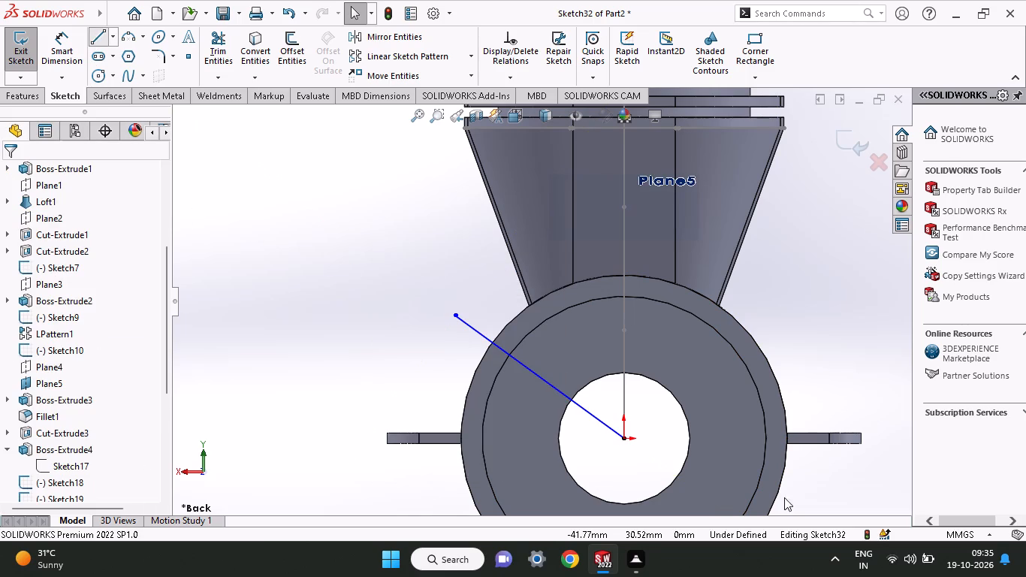
click(625, 440)
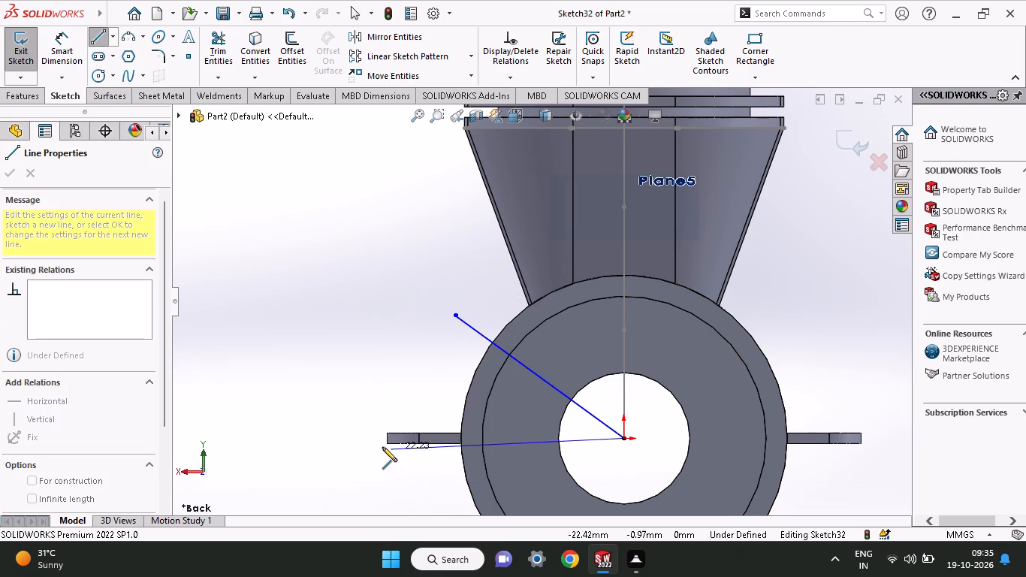
click(341, 443)
right_click(352, 384)
click(363, 392)
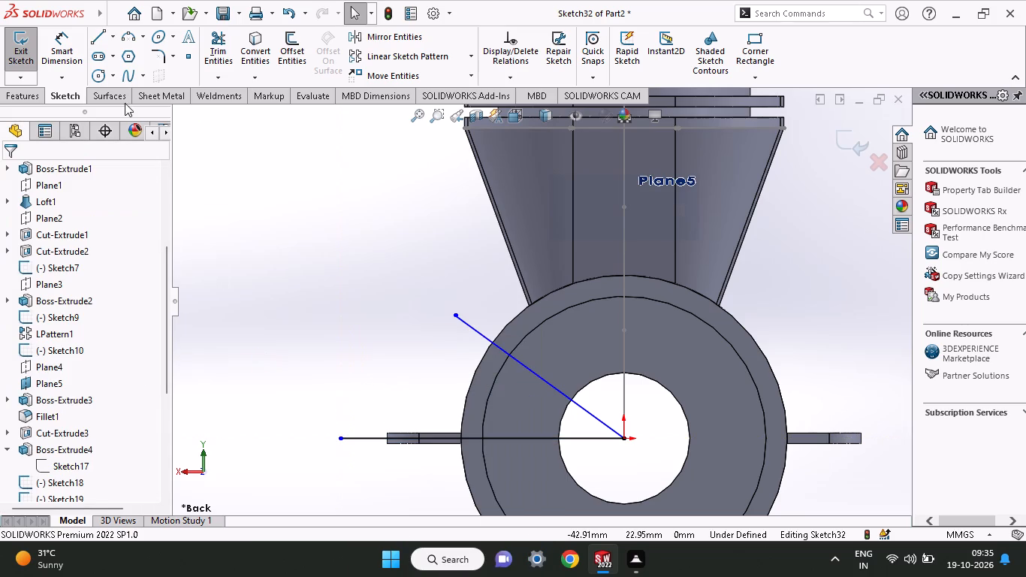
Dimension the angle between the horizontal and slanted lines at 45 degrees.
click(68, 65)
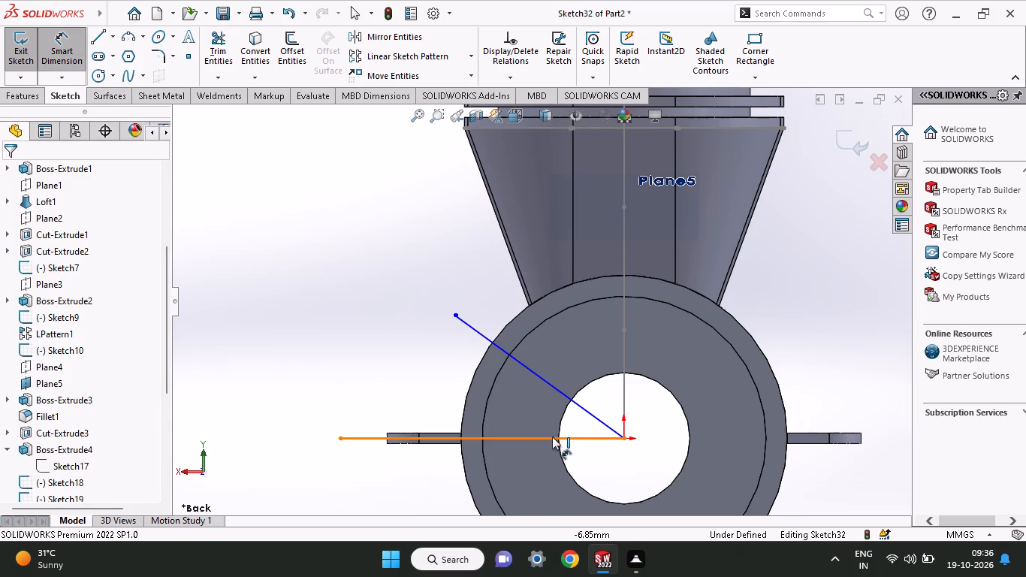
click(552, 437)
click(564, 393)
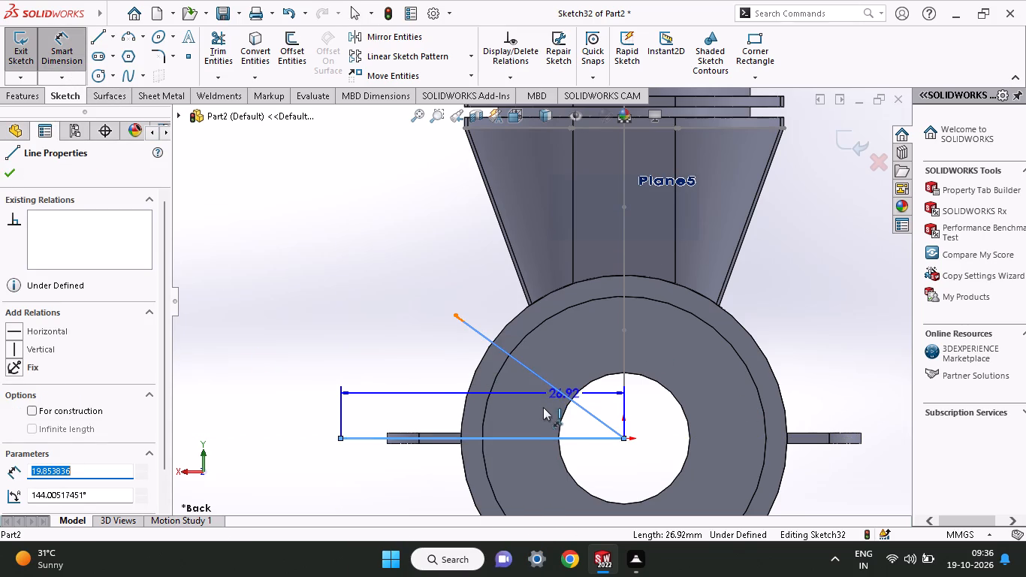
click(543, 407)
text(45)
key(Return)
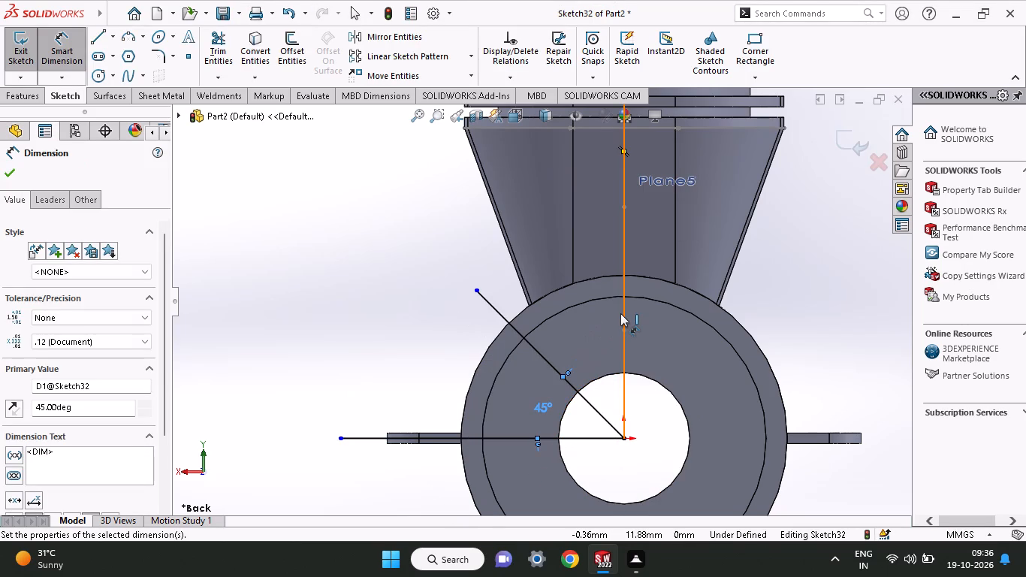
Dimension the slanted line's length.
click(539, 353)
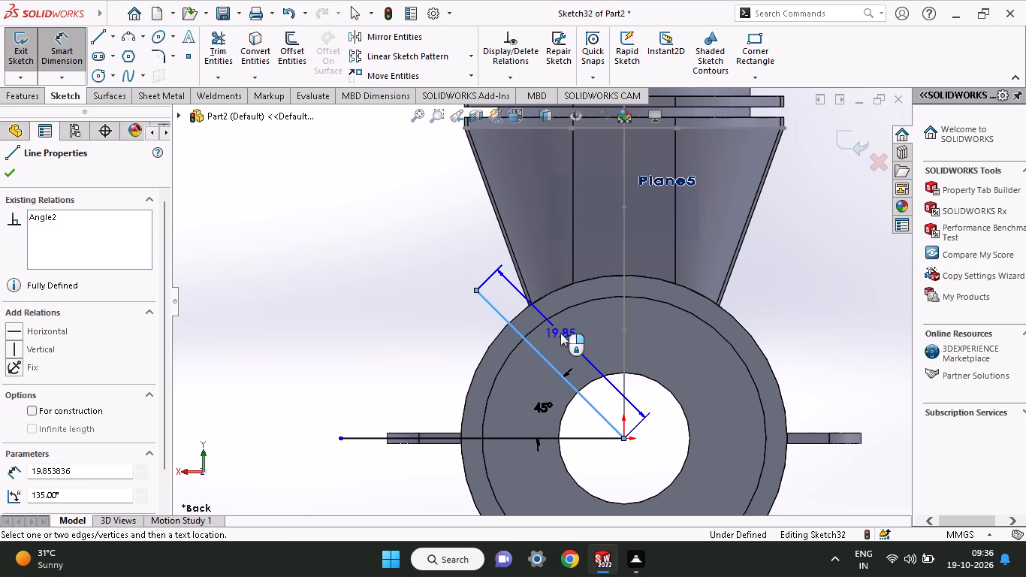
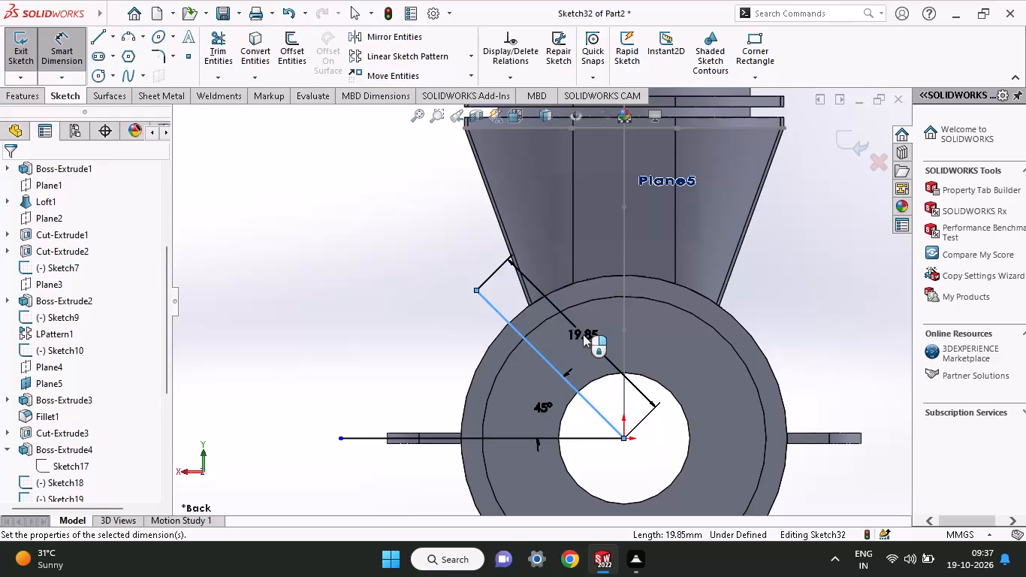
Set the slanted line's length to 18 mm.
key(1)
key(8)
key(Return)
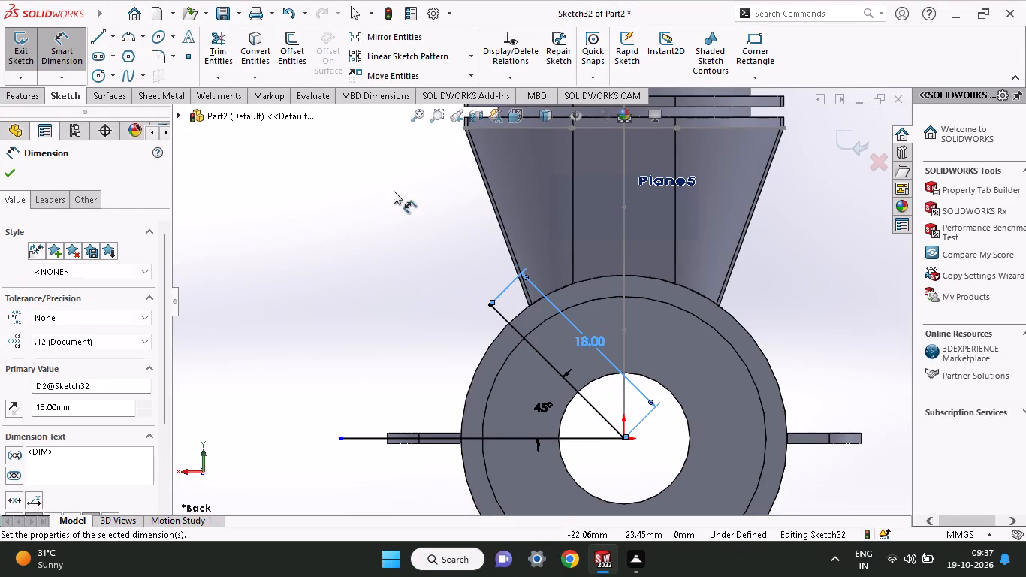
Sketch a circle centred on the slanted line's outer end and dimension its diameter at 6 mm.
click(101, 80)
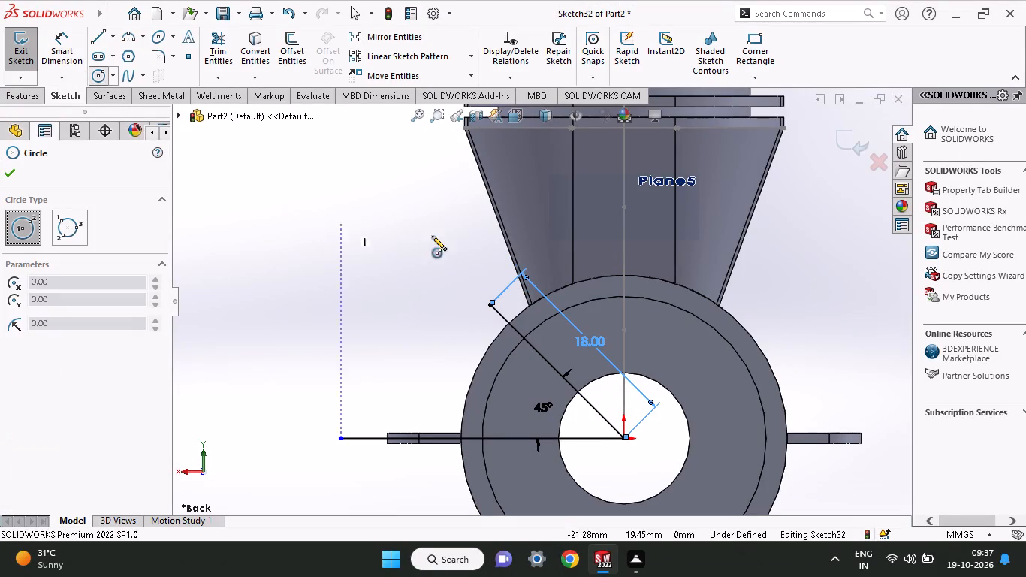
click(490, 304)
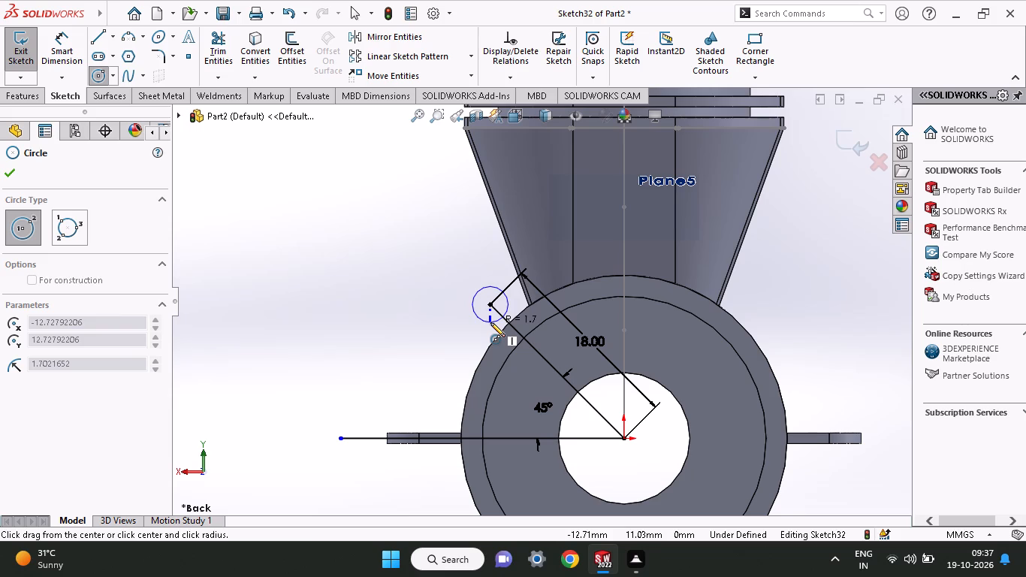
click(490, 322)
click(68, 63)
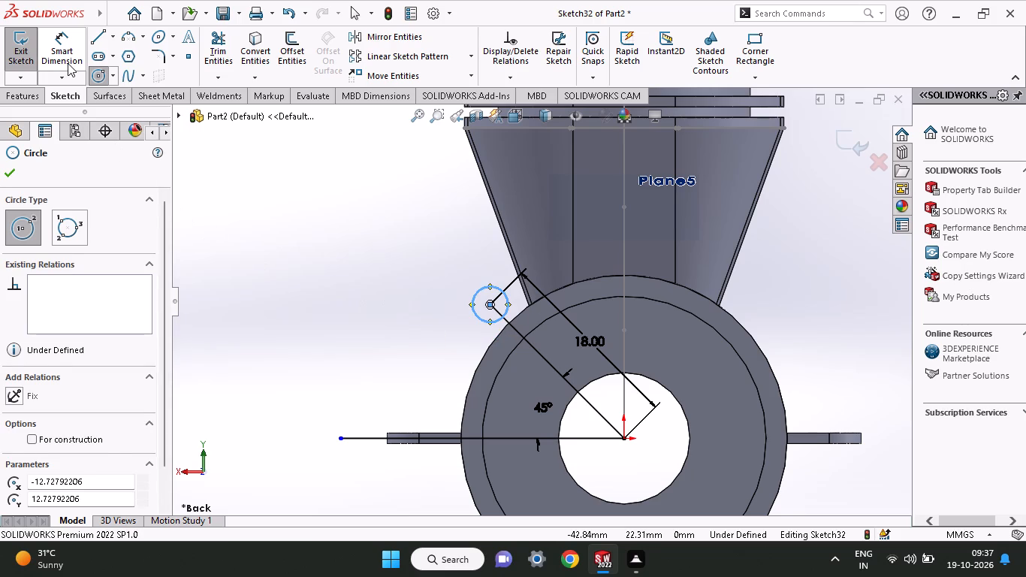
click(474, 313)
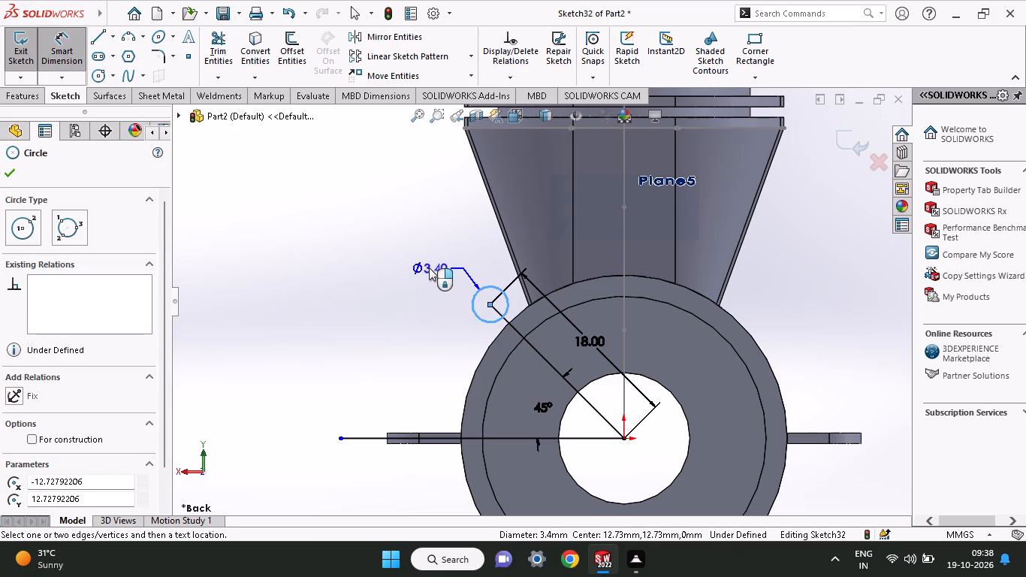
click(429, 267)
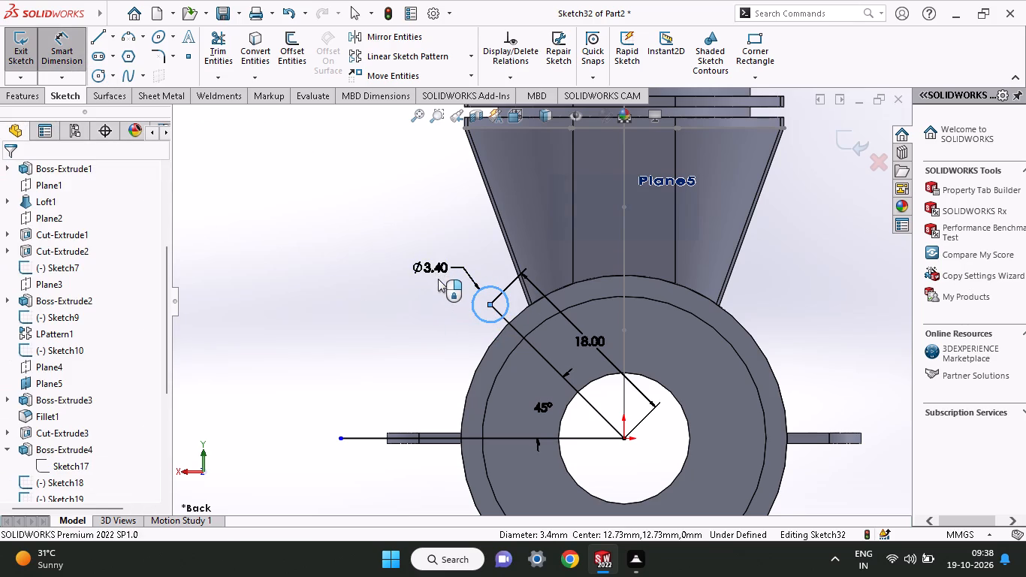
key(6)
key(Return)
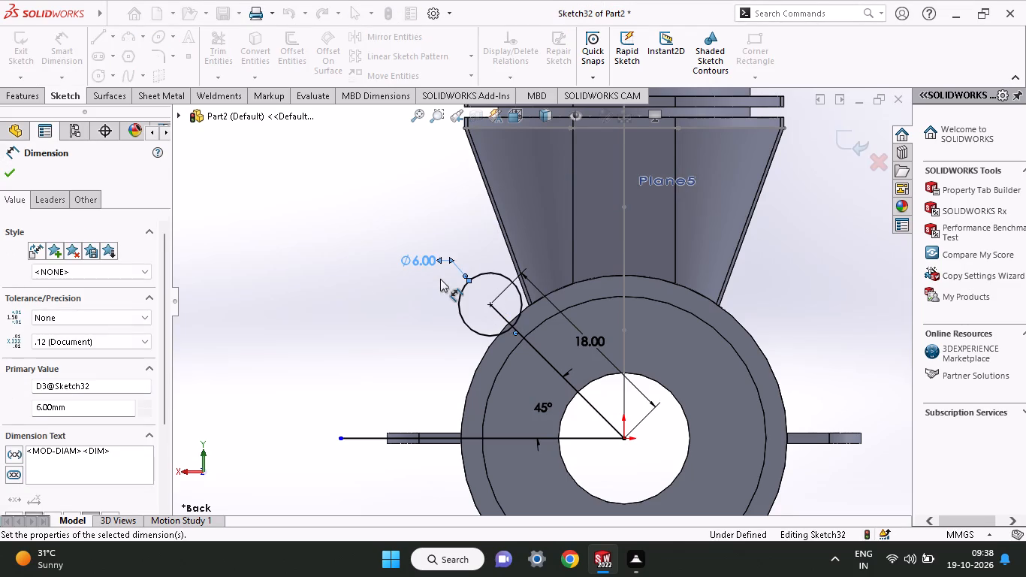
click(2, 180)
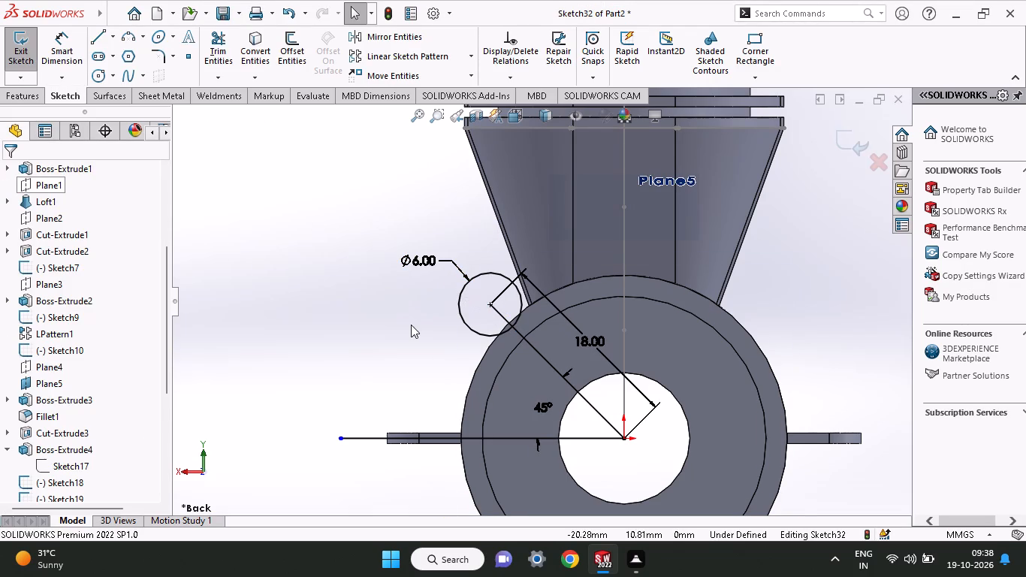
Sketch a slanted line about 7 mm long from the circle's lower outer side onto the end face, and make it tangent to the circle.
click(96, 39)
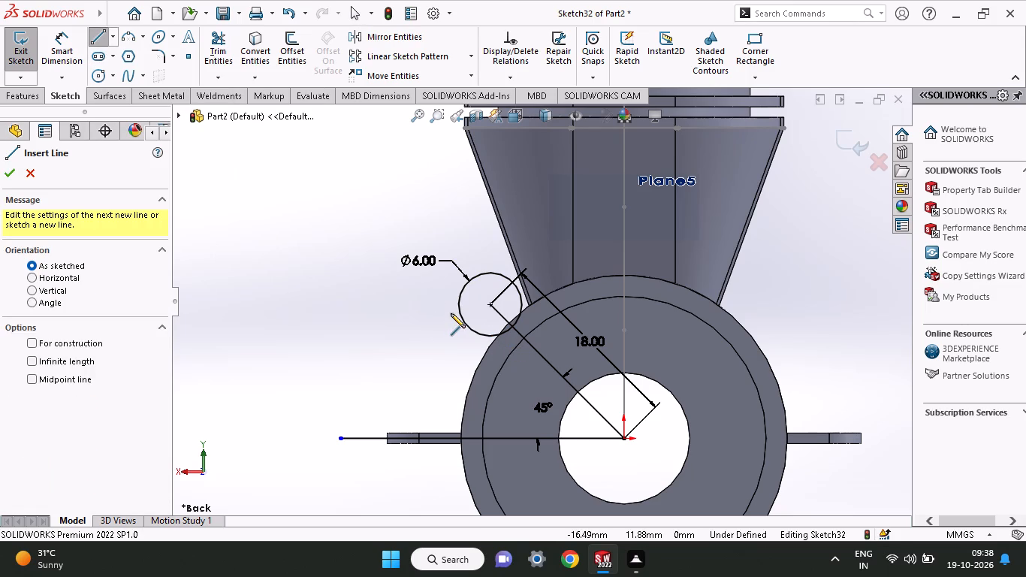
click(451, 313)
click(490, 376)
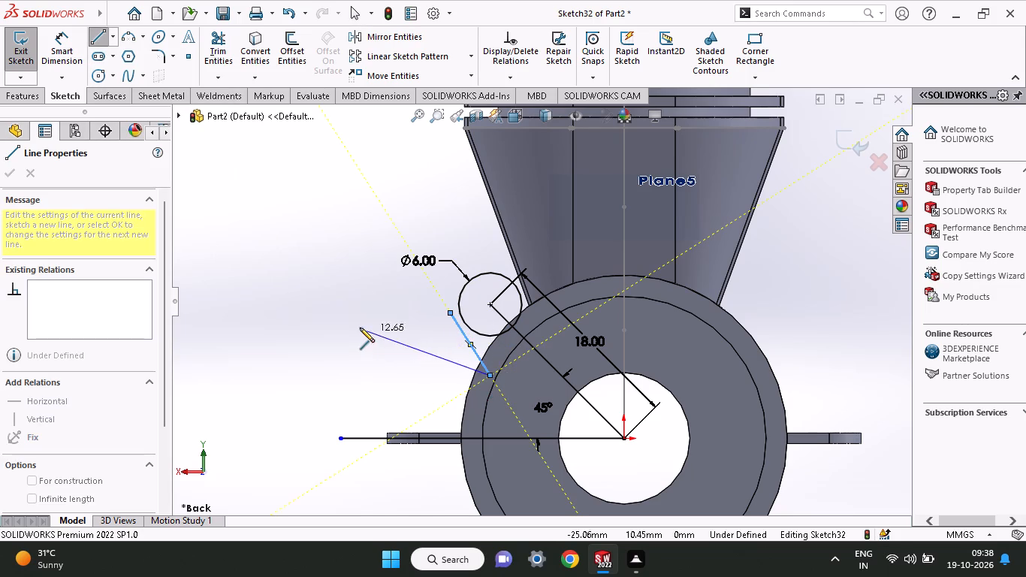
right_click(360, 328)
click(383, 338)
click(472, 352)
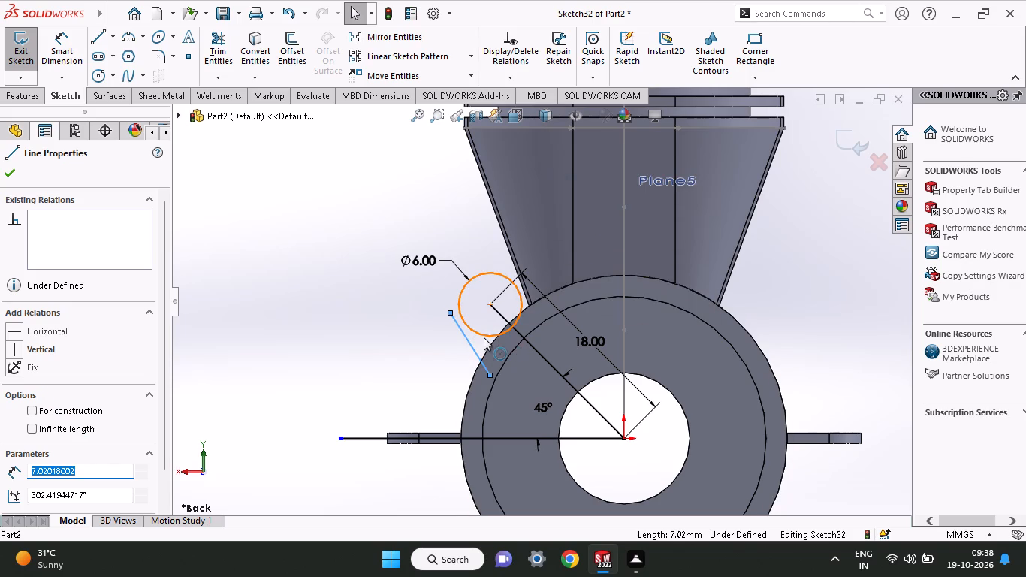
shift+click(484, 337)
click(38, 418)
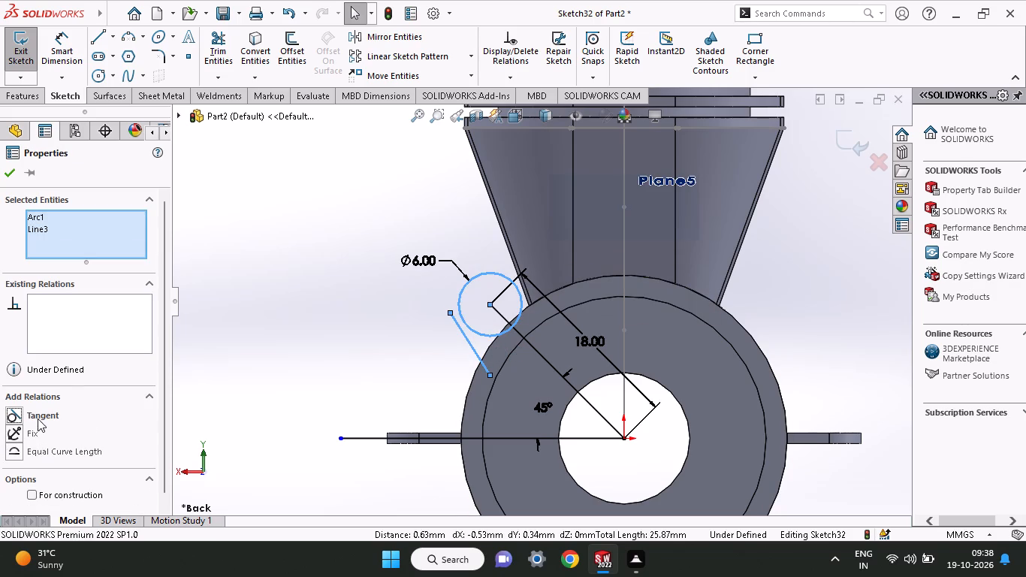
click(3, 171)
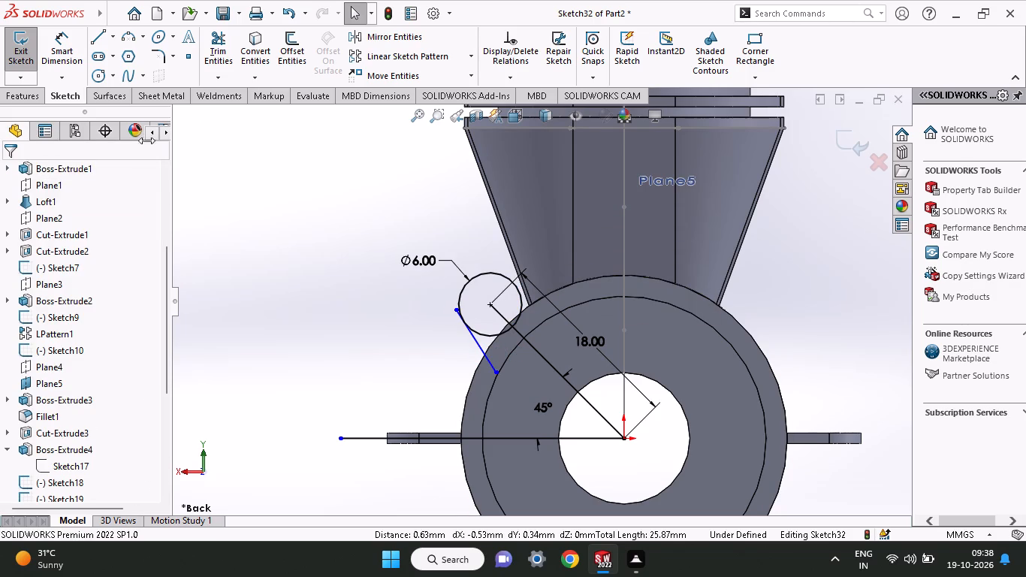
Dimension the angle between the lower tangent line and the 18 mm slanted line at 20 degrees.
click(56, 47)
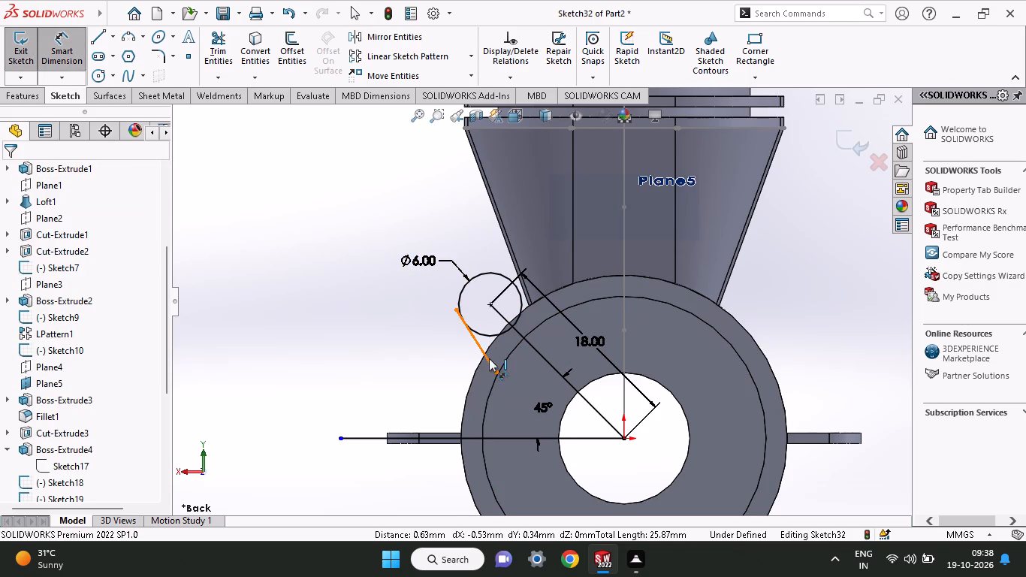
click(489, 358)
click(526, 342)
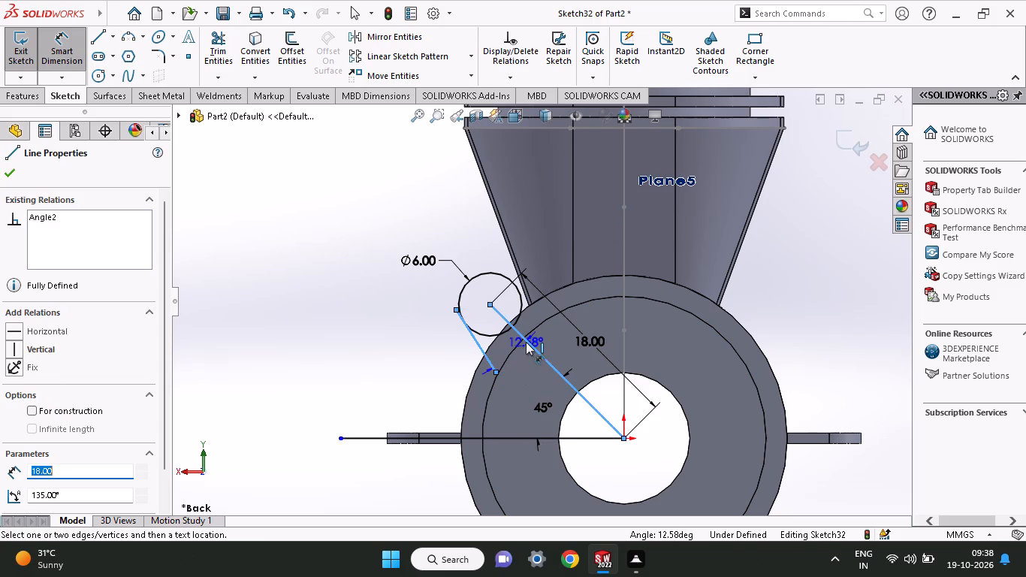
click(525, 350)
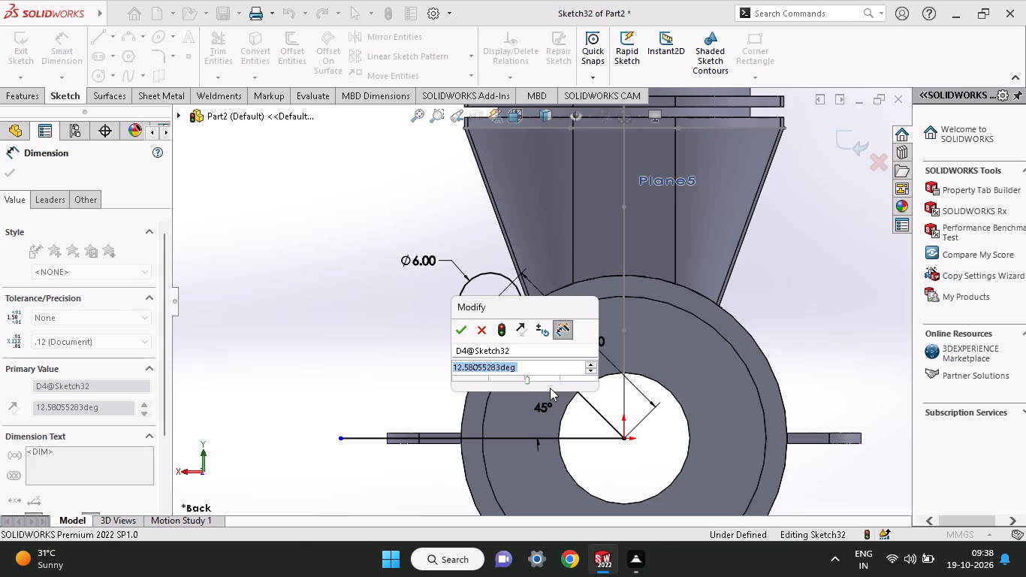
text(20)
key(Return)
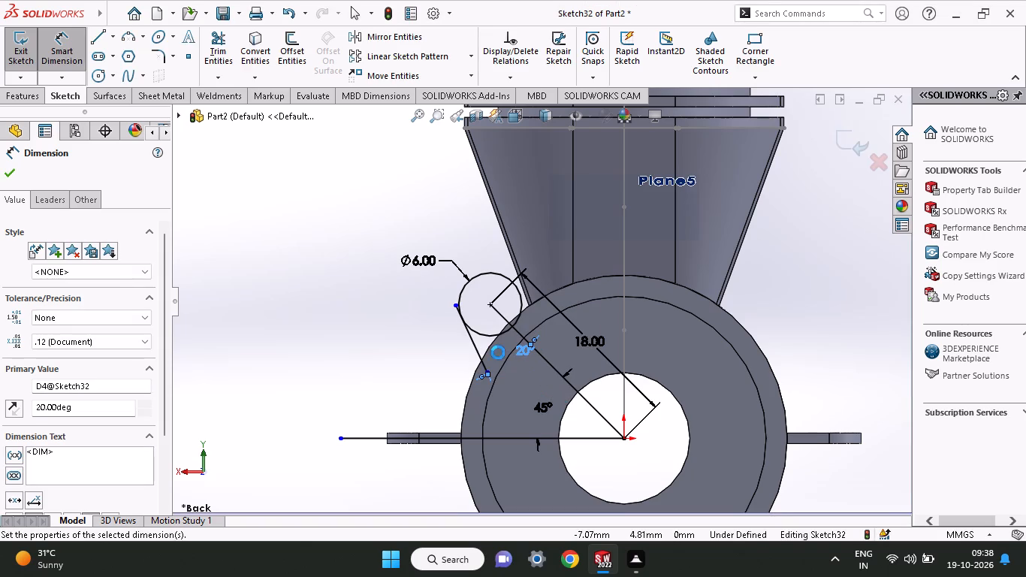
click(11, 165)
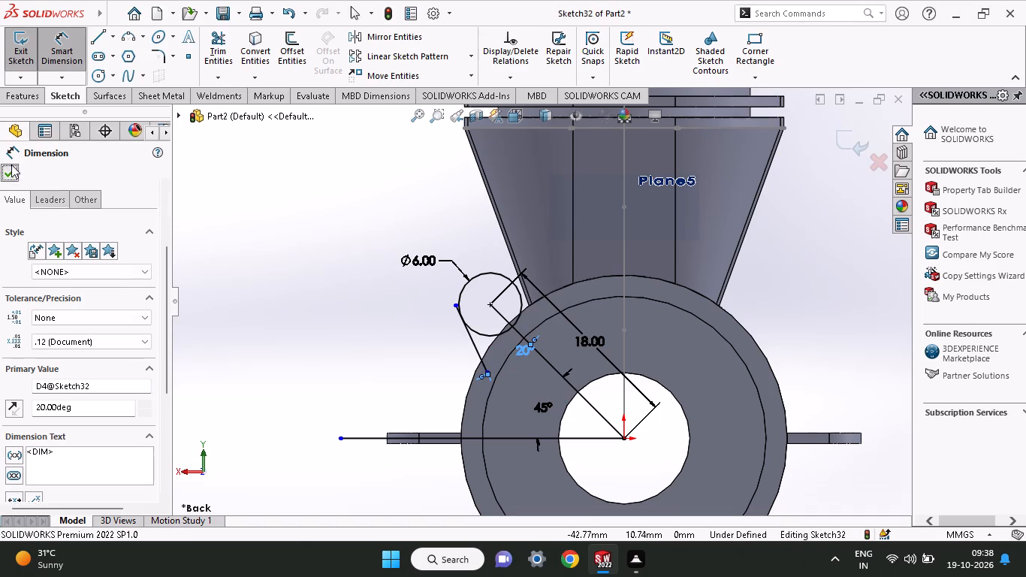
Sketch a second slanted line from just above the circle down onto the end face, and make it tangent to the circle.
click(98, 43)
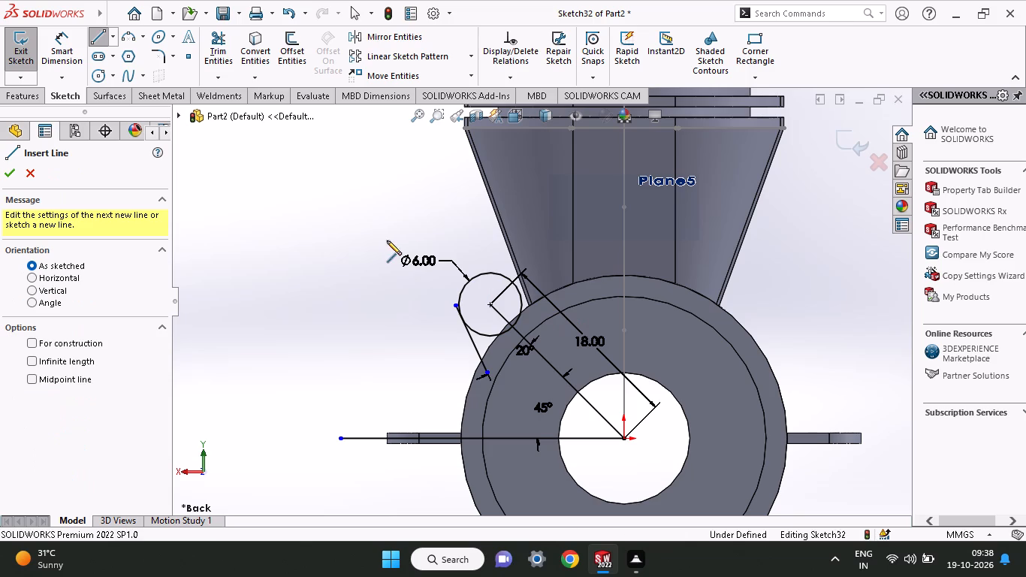
click(483, 257)
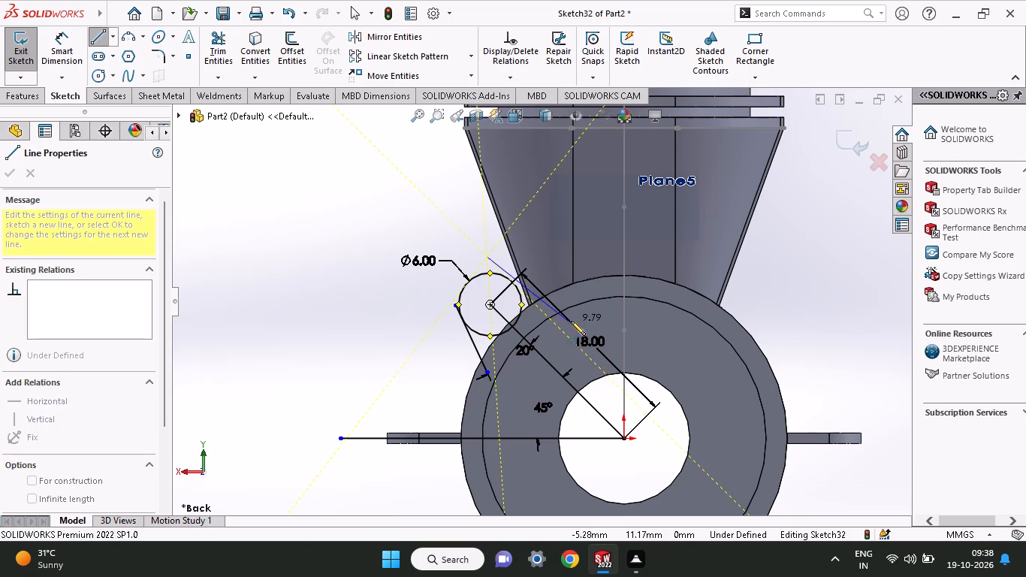
click(587, 321)
right_click(312, 210)
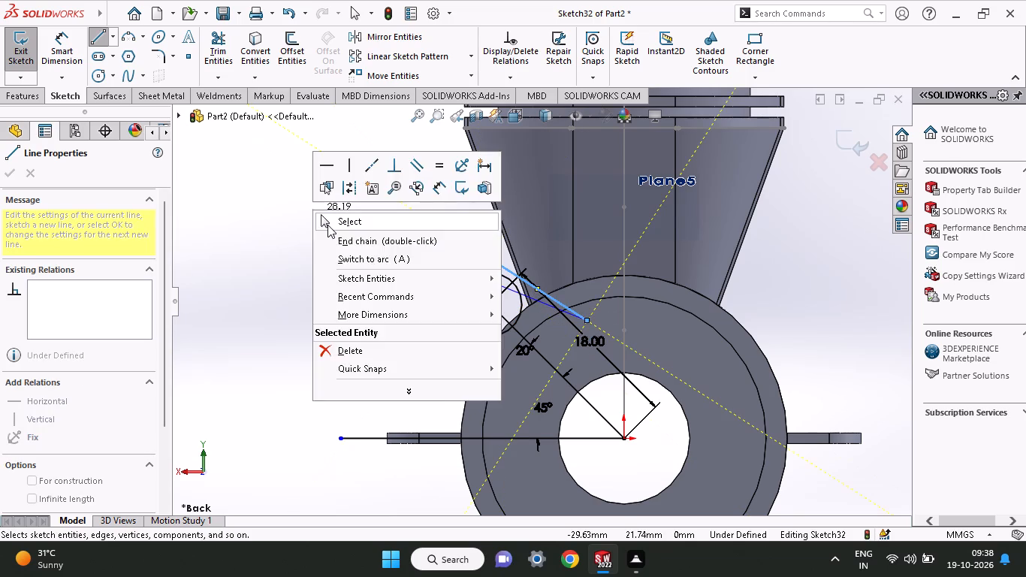
click(328, 225)
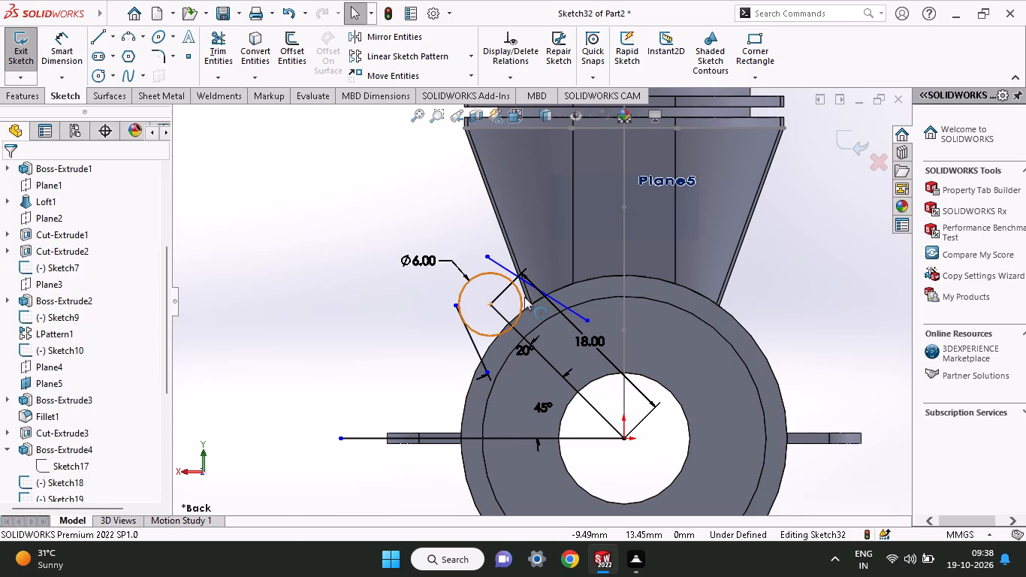
shift+click(520, 299)
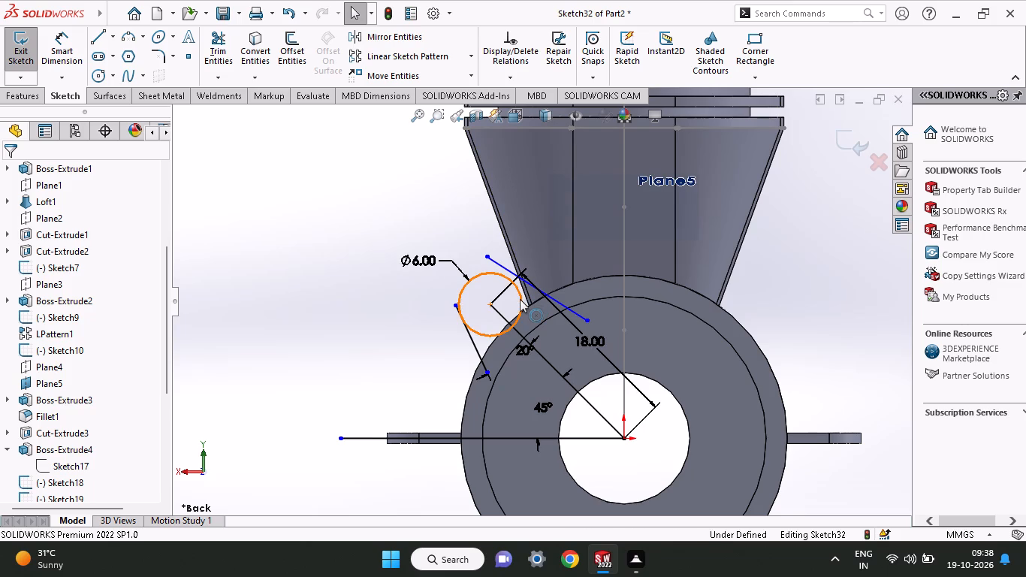
shift+click(505, 268)
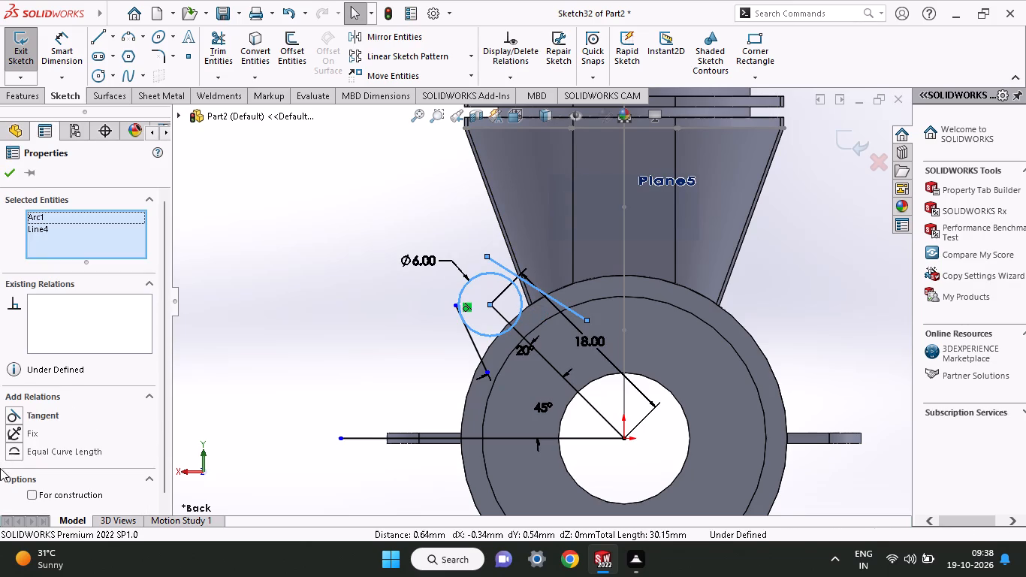
click(31, 411)
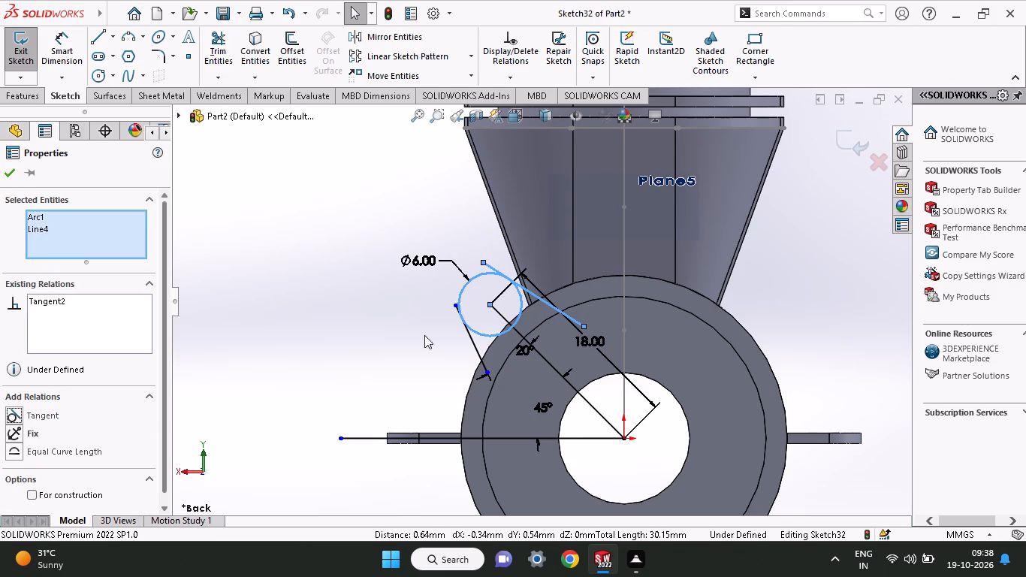
click(5, 176)
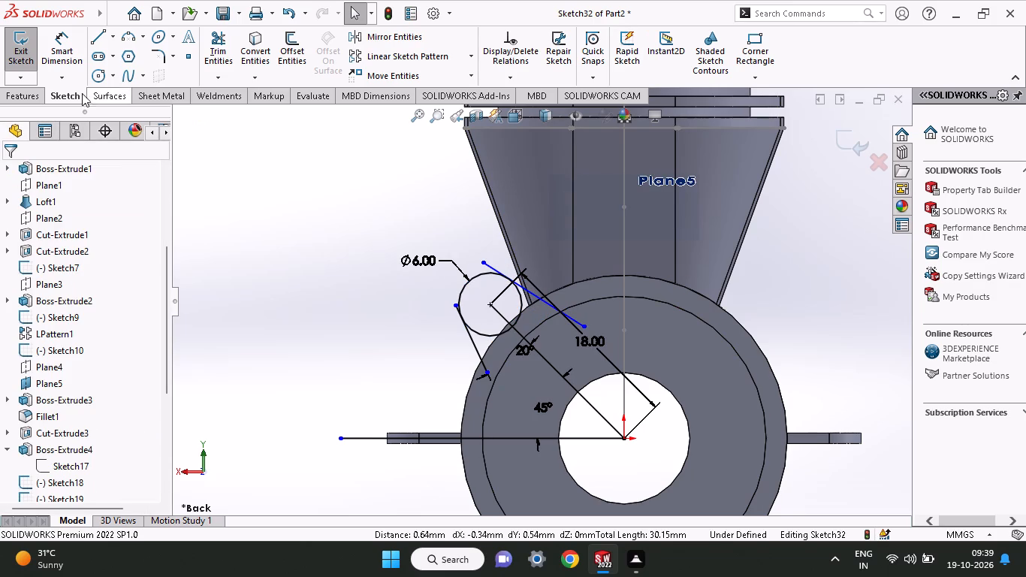
Dimension the angle between the upper tangent line and the 18 mm slanted line at 20 degrees.
click(64, 50)
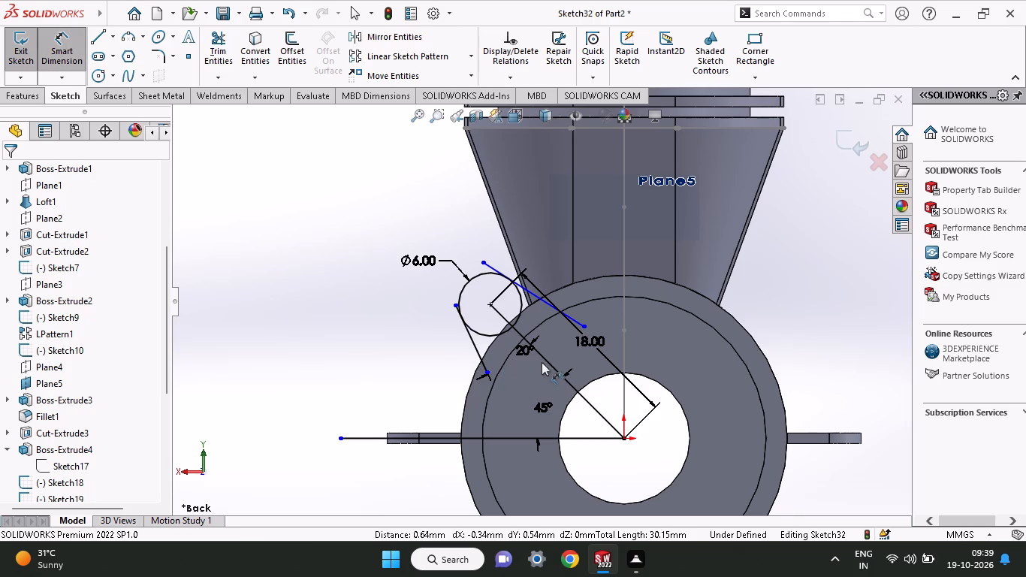
click(547, 362)
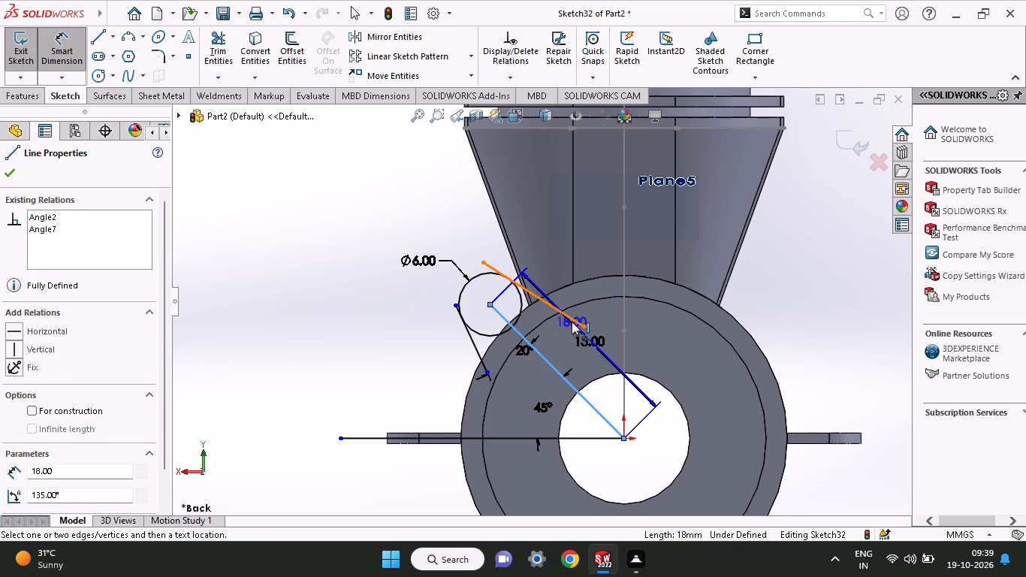
click(572, 322)
click(555, 331)
text(20)
key(Return)
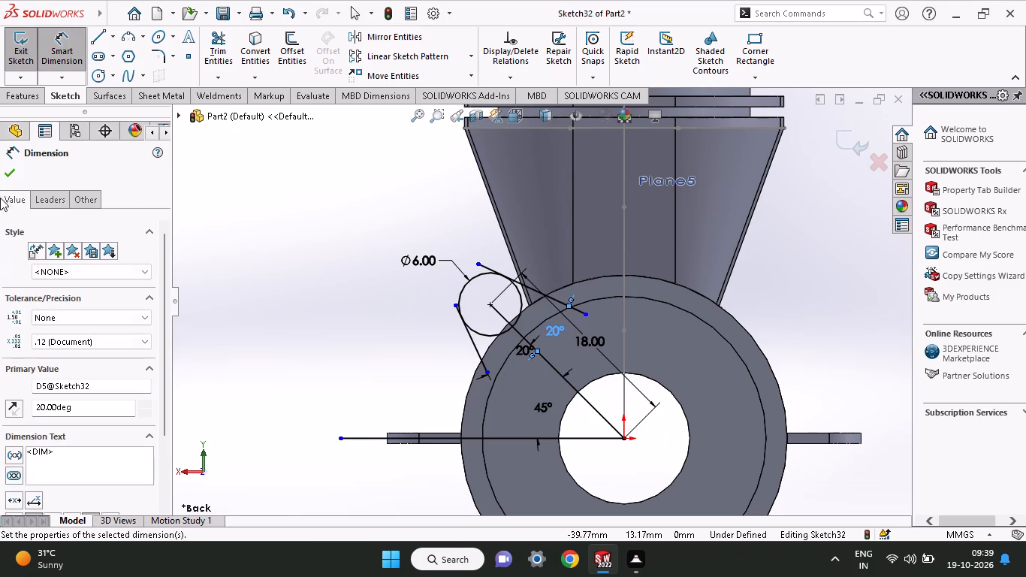
click(5, 180)
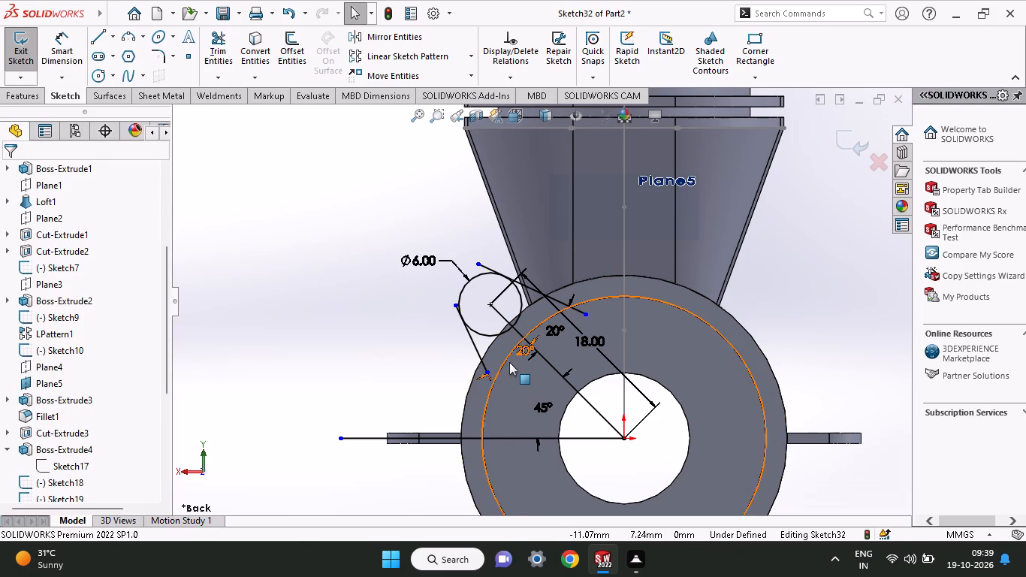
Trim the inner arc of the 6 mm circle and the tangent-line ends that extend past the circle.
ctrl+scroll(509, 362, down, 5)
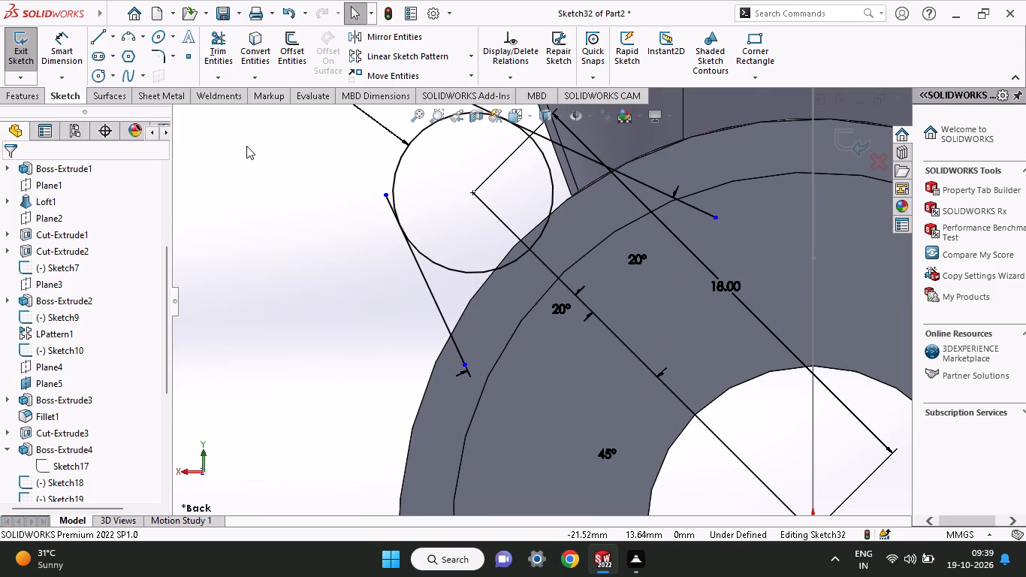
click(219, 55)
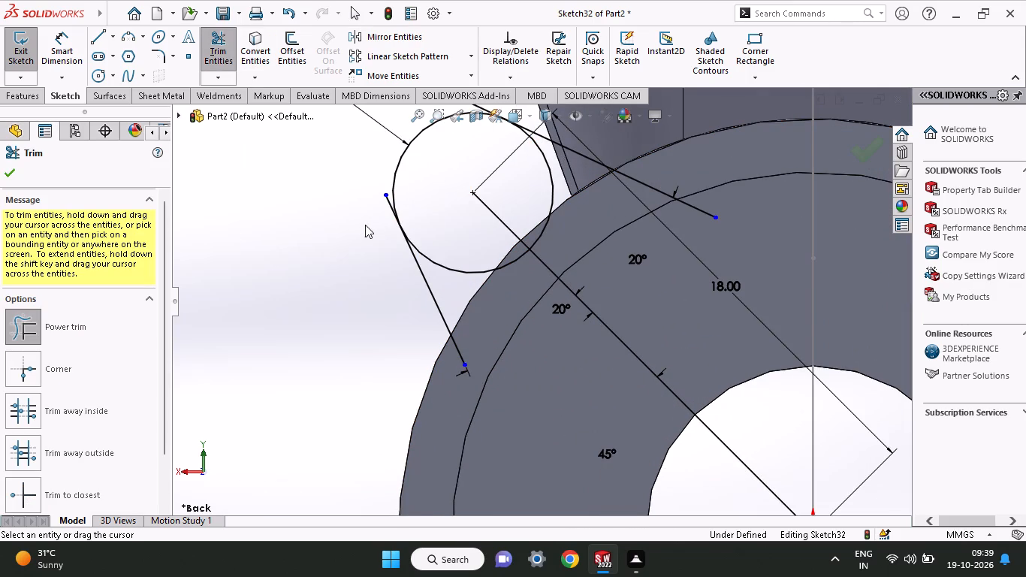
drag(367, 225, 382, 217)
drag(459, 286, 459, 258)
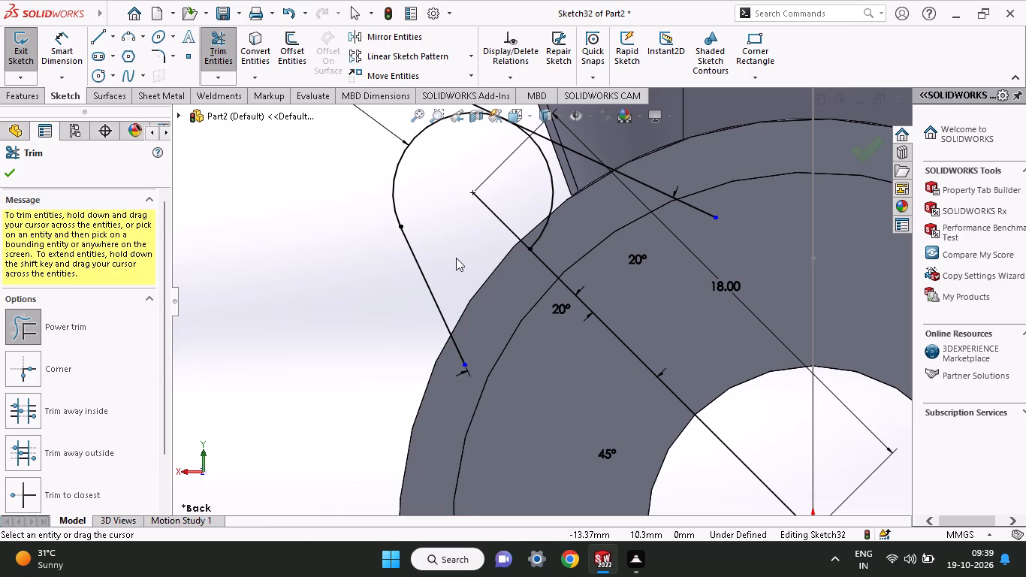
ctrl+scroll(456, 258, up, 1)
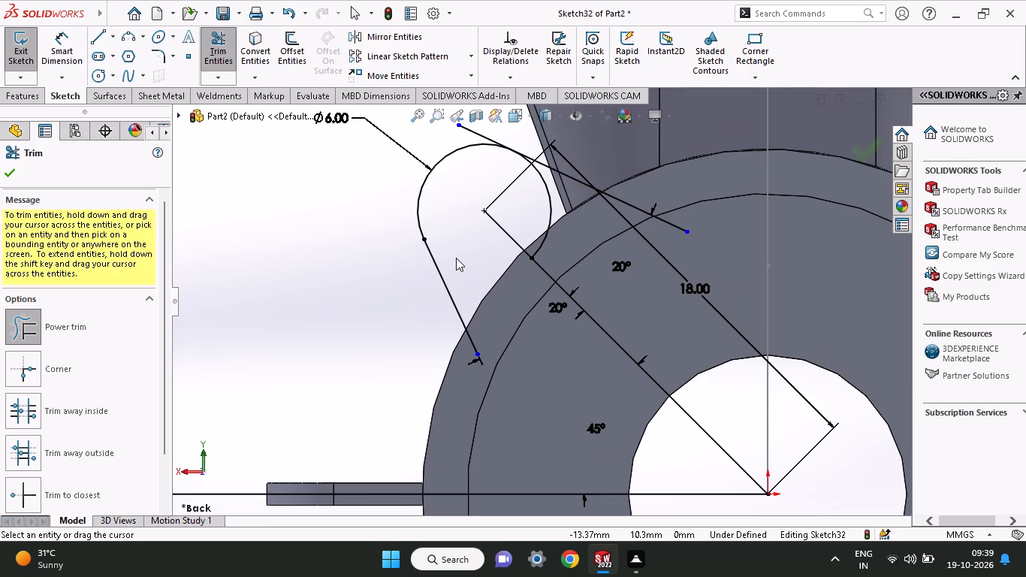
drag(569, 231, 545, 231)
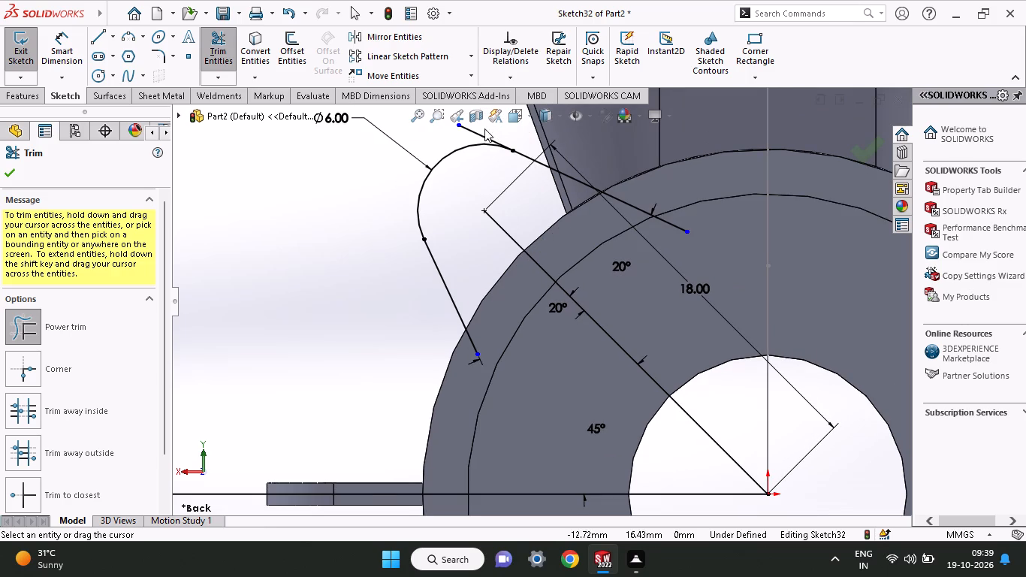
drag(462, 137, 499, 130)
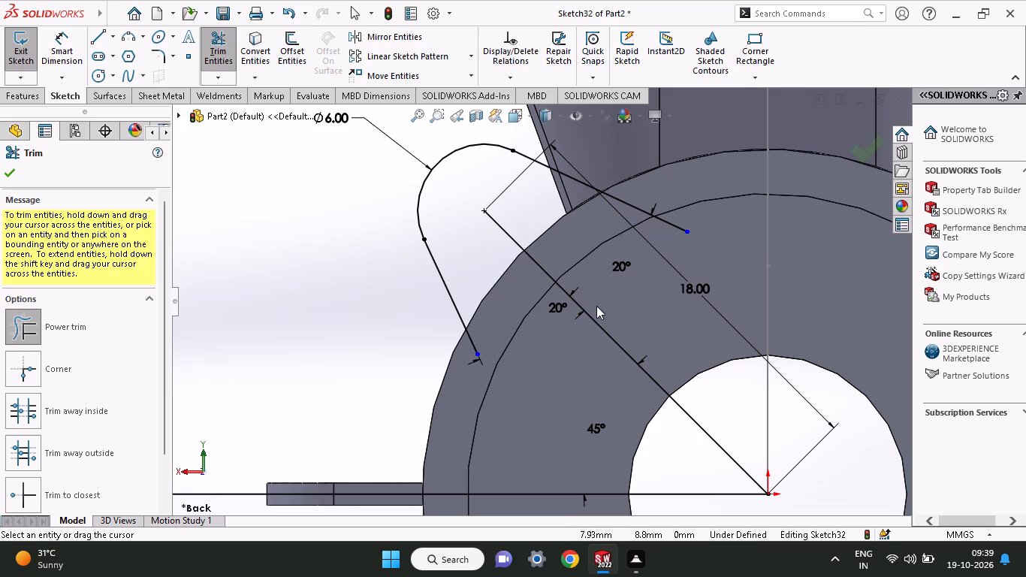
Sketch a circle centred on the origin, matching the outer edge of the main cylinder's end face.
click(94, 72)
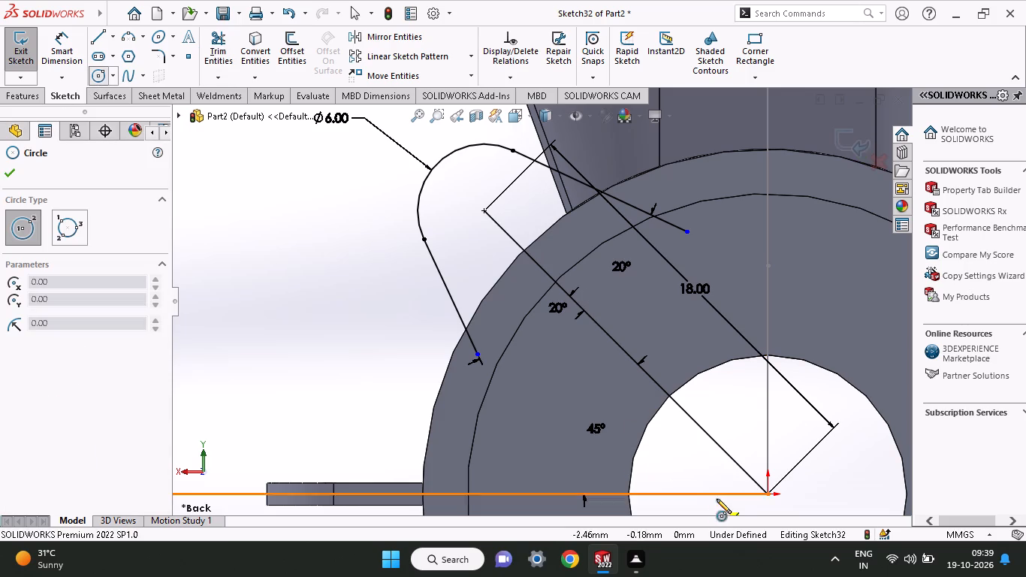
click(768, 492)
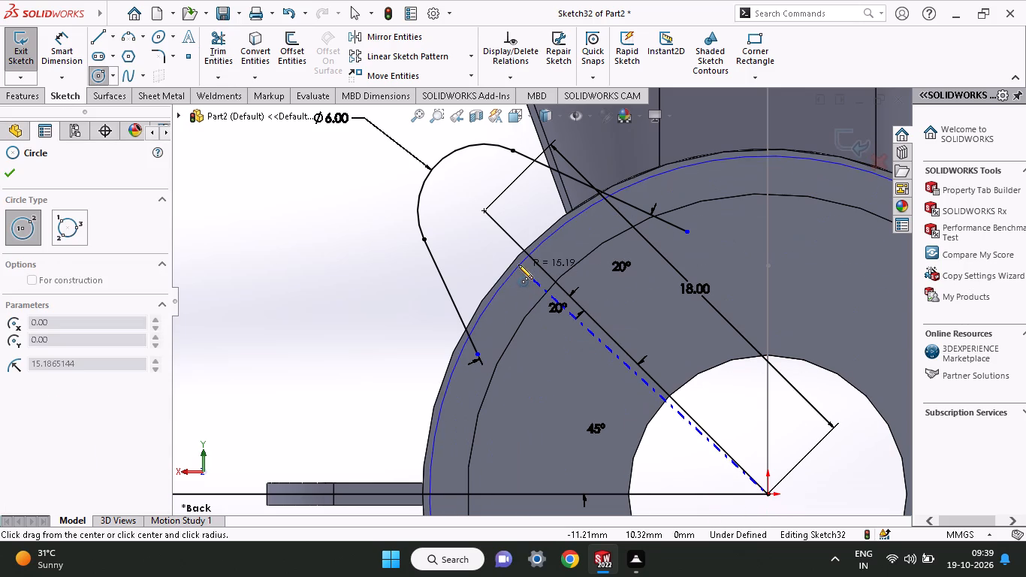
click(518, 255)
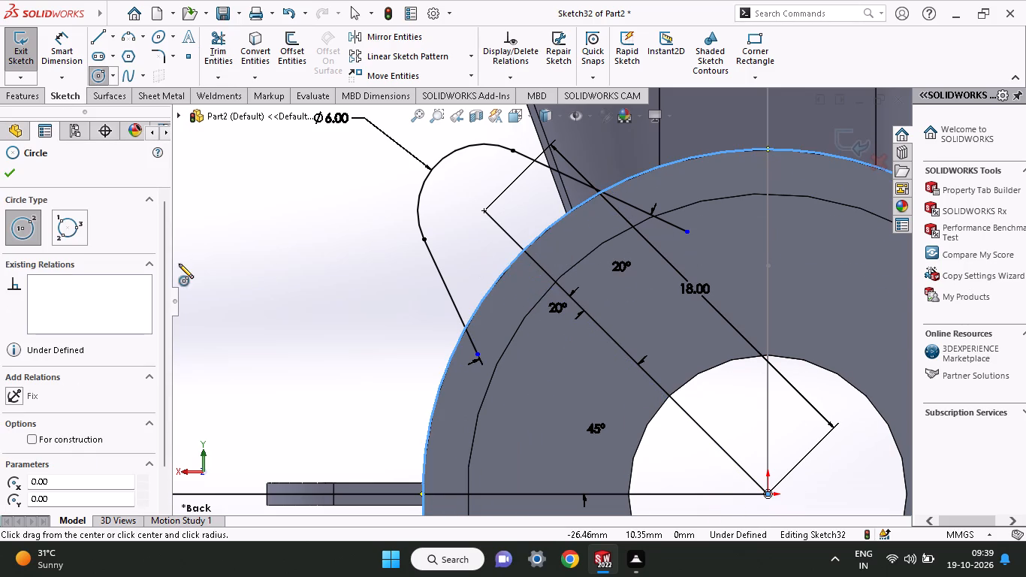
right_click(210, 279)
click(243, 293)
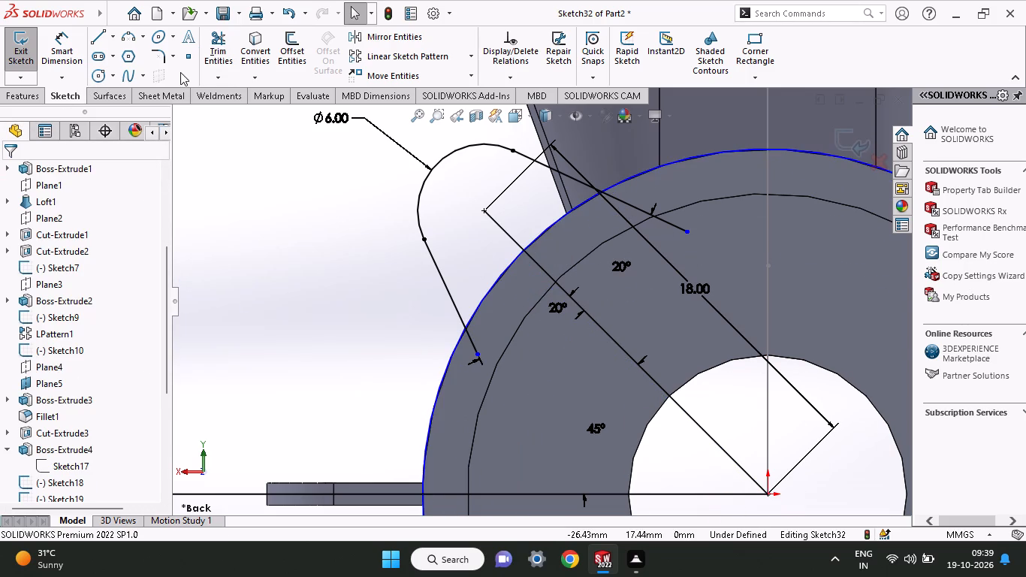
Trim the inner ends of both tangent lines back to the large circle.
click(227, 39)
drag(484, 337, 462, 362)
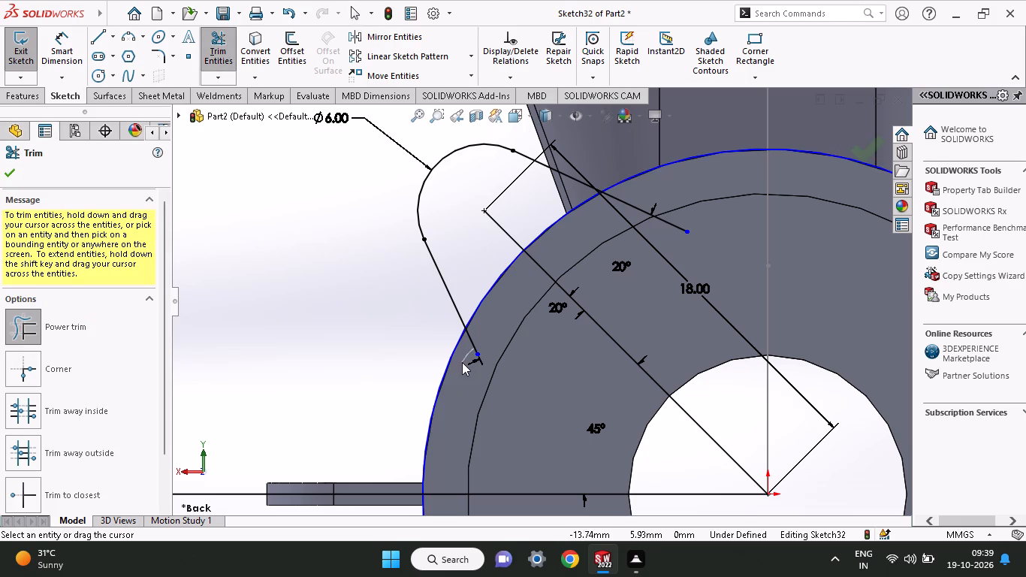
drag(462, 362, 493, 343)
drag(658, 222, 700, 185)
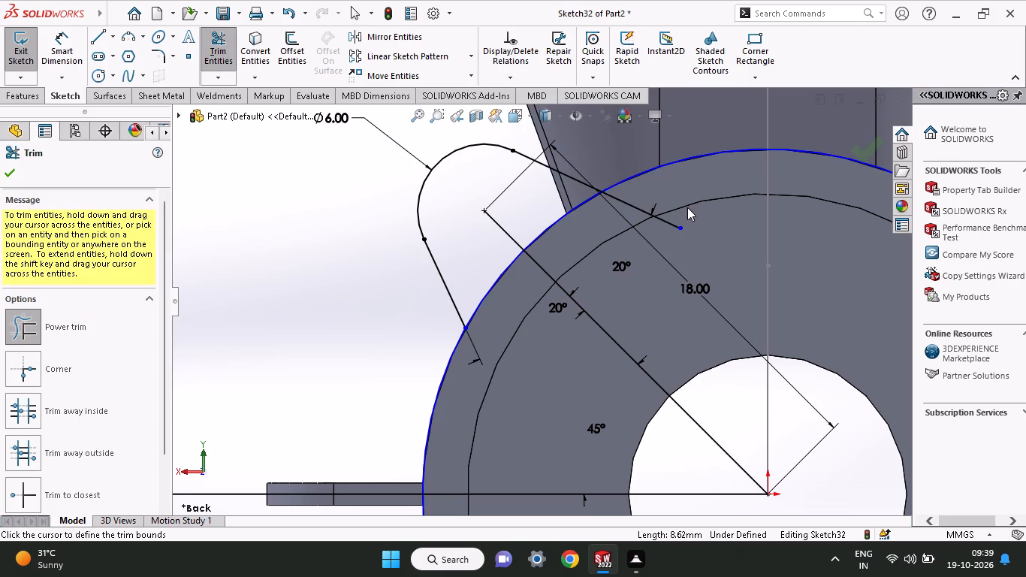
drag(687, 207, 647, 264)
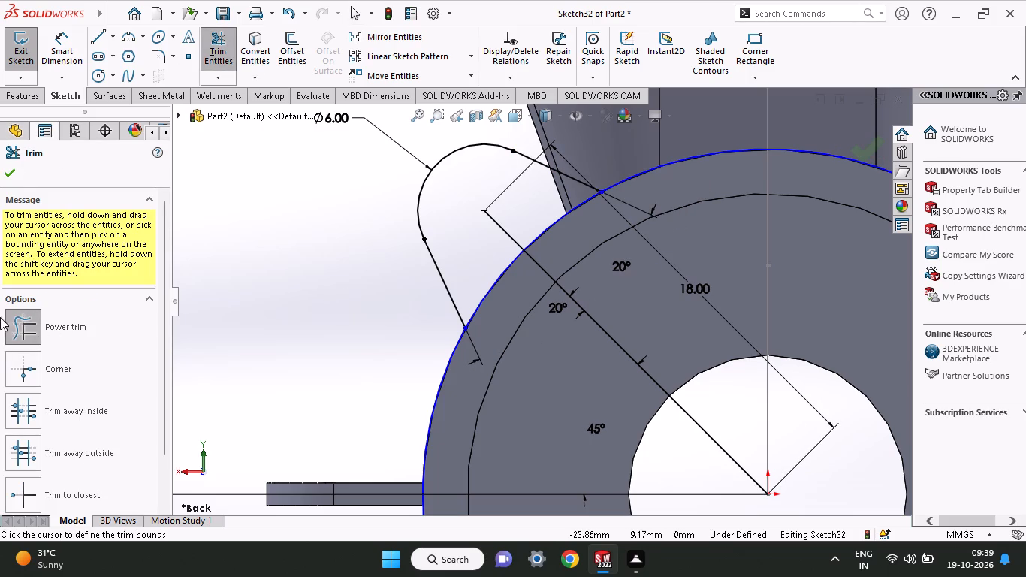
click(17, 179)
Extrude the closed lug region 4 mm blind, reversed to run along the main cylinder's body, with the result merged.
click(32, 95)
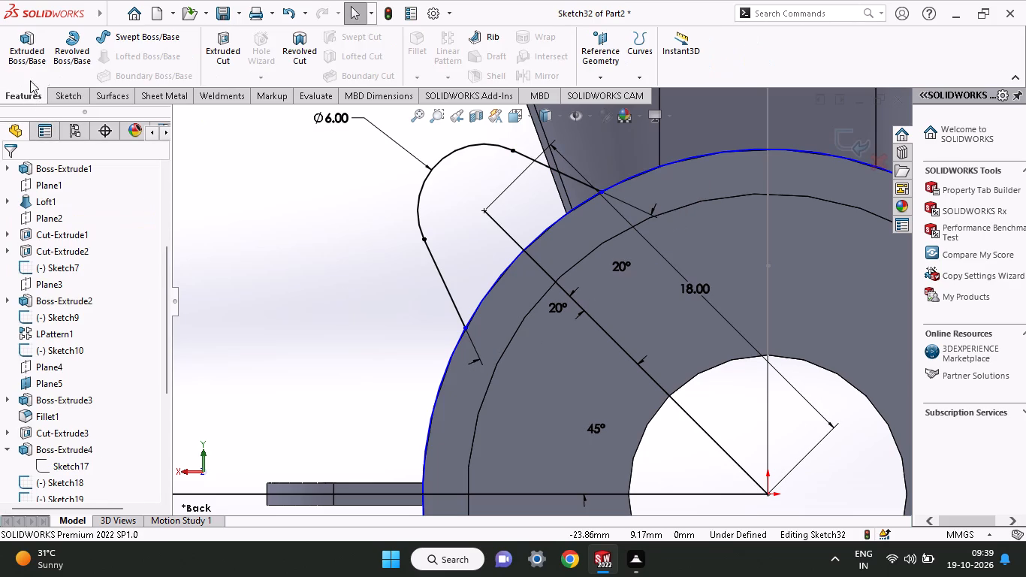
click(29, 63)
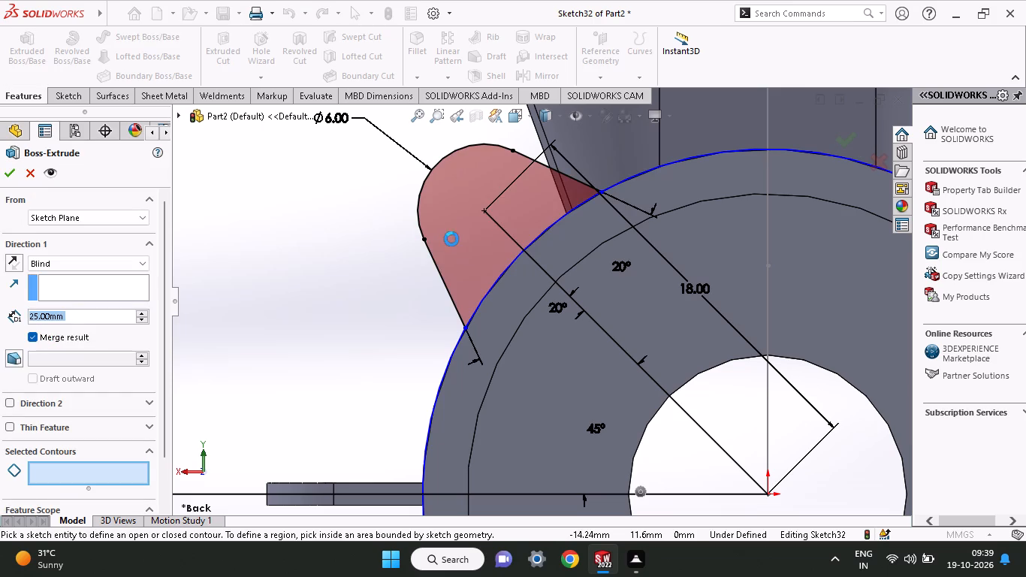
click(451, 239)
middle_drag(364, 331, 415, 339)
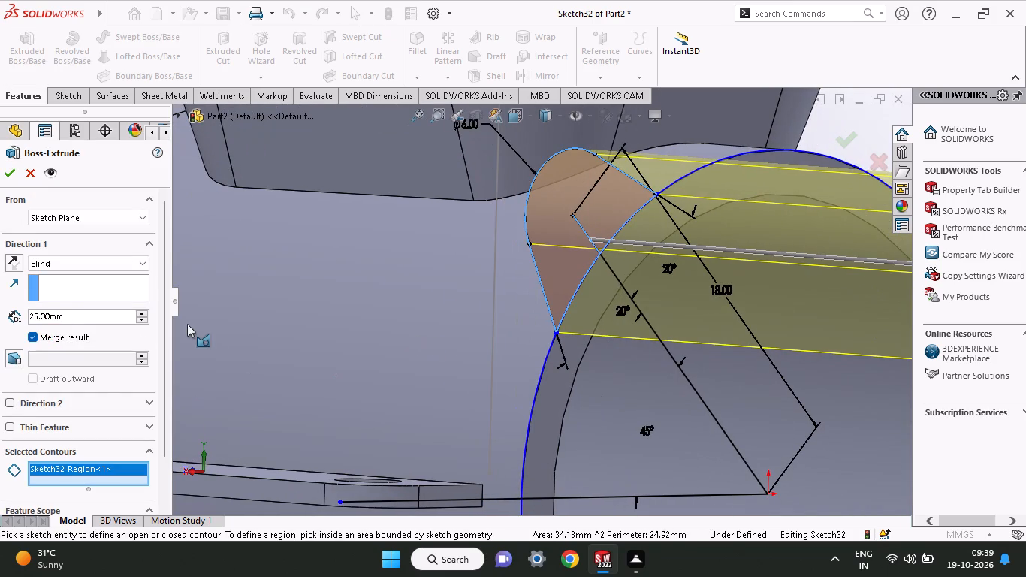
click(9, 268)
drag(86, 320, 0, 314)
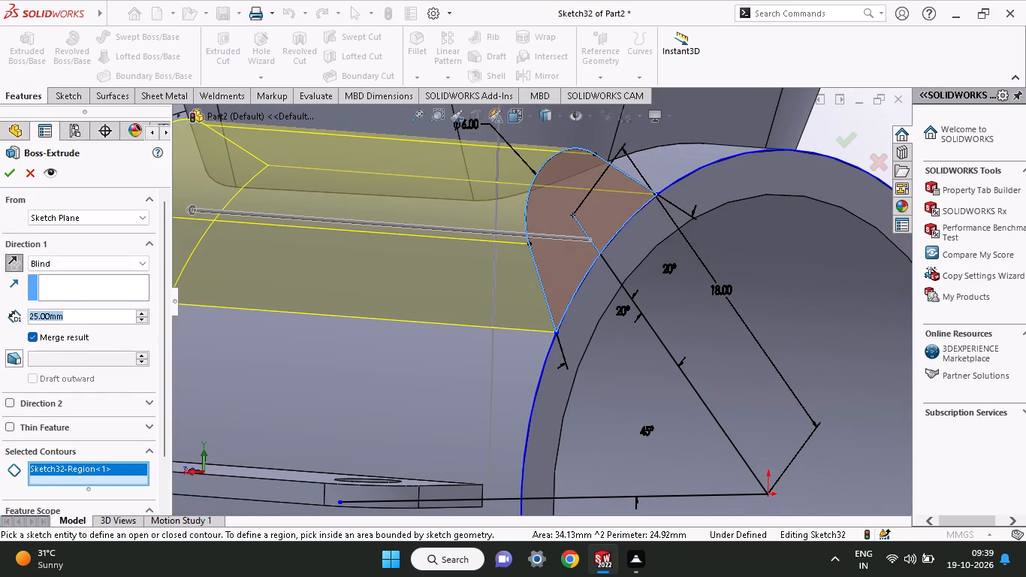
drag(0, 314, 0, 313)
key(1)
key(Return)
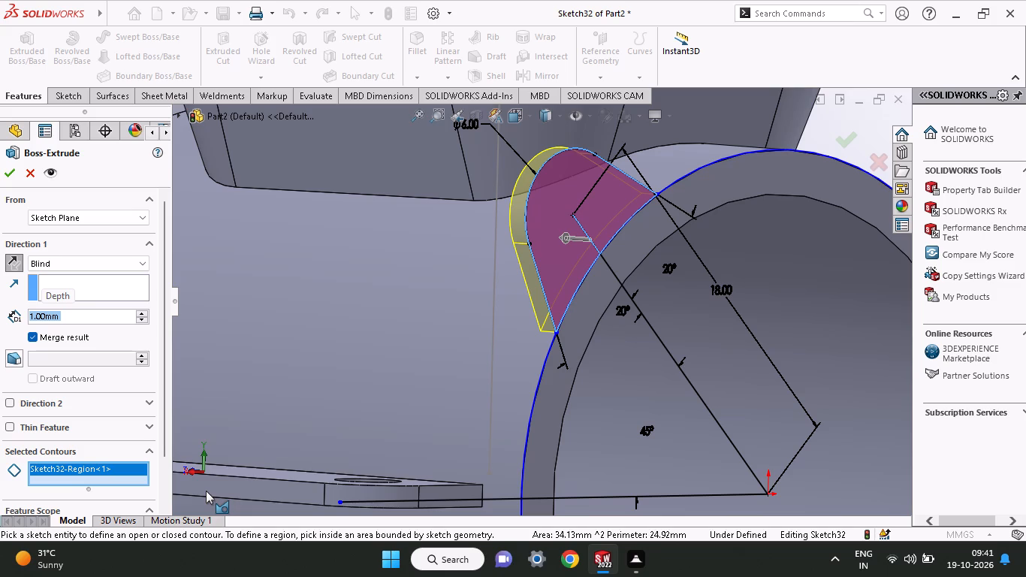
key(4)
key(Return)
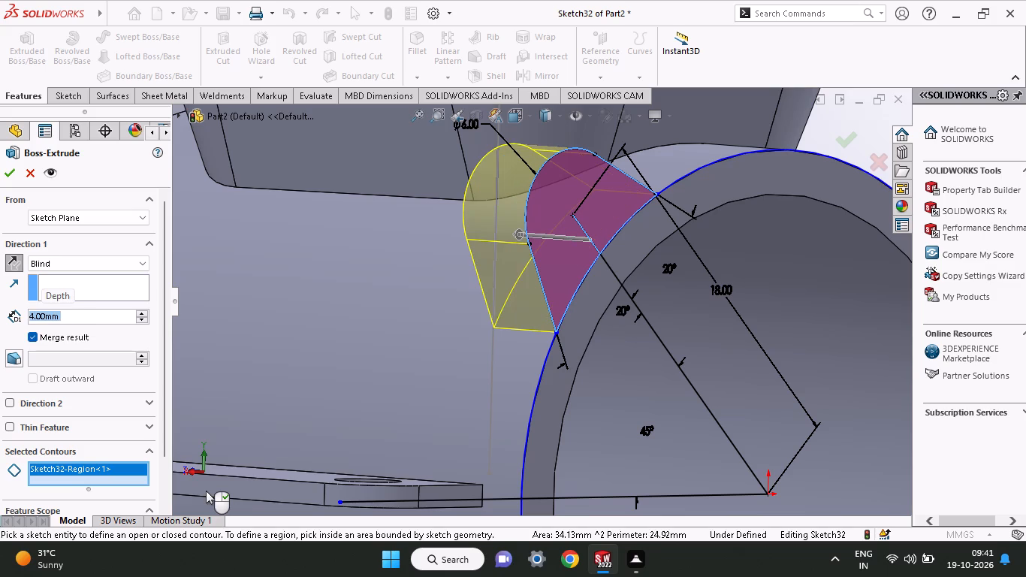
click(11, 166)
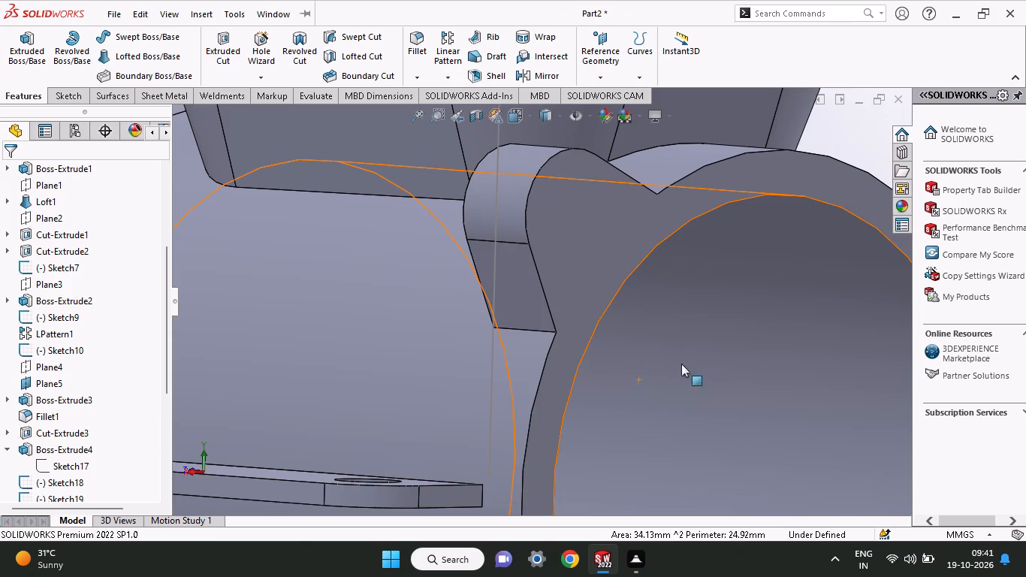
Start a sketch on the main cylinder's end face and sketch a horizontal line about 30 mm long from the origin, away from the lug's side.
middle_drag(785, 344, 718, 340)
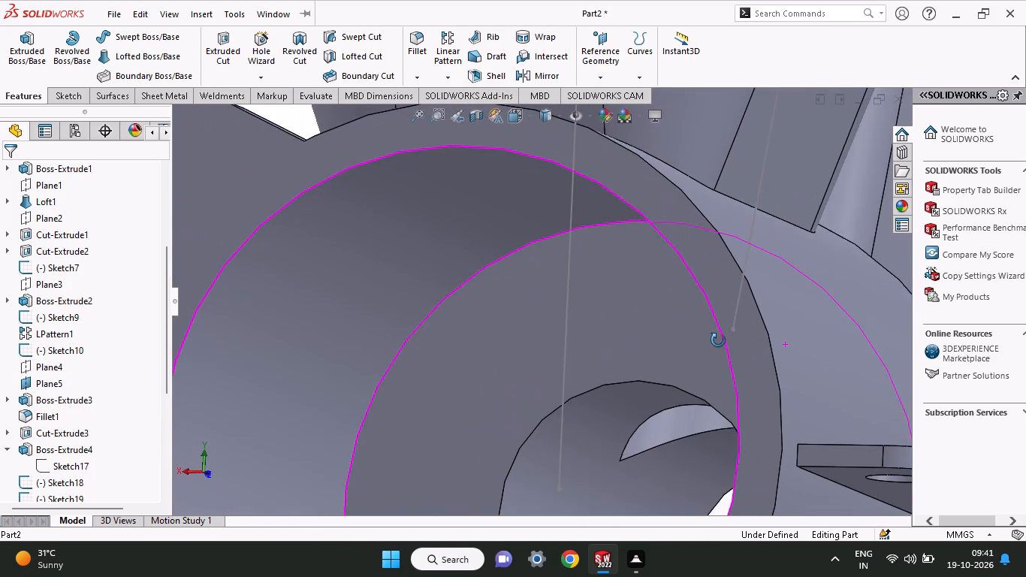
middle_drag(718, 340, 720, 340)
click(731, 292)
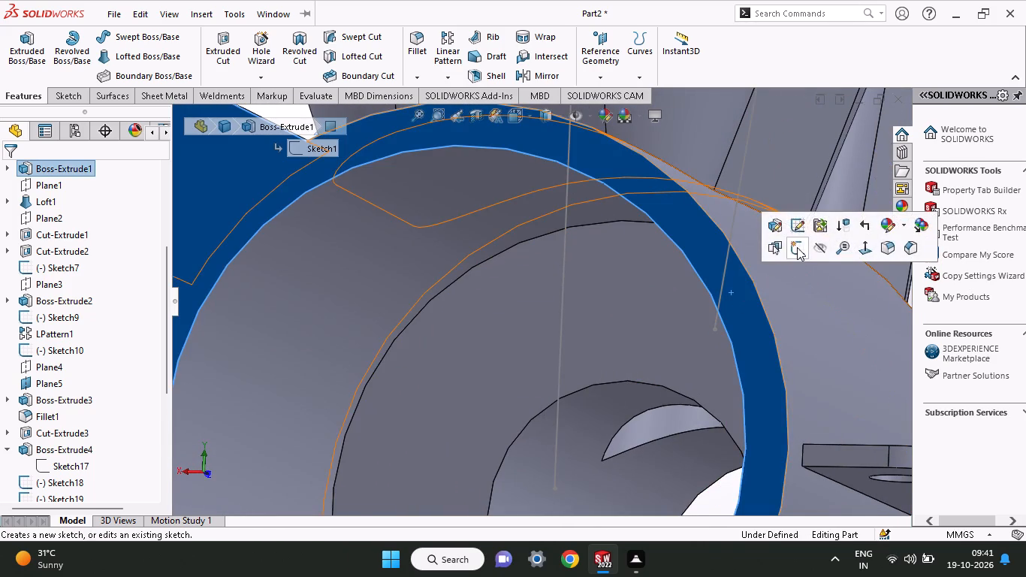
click(797, 247)
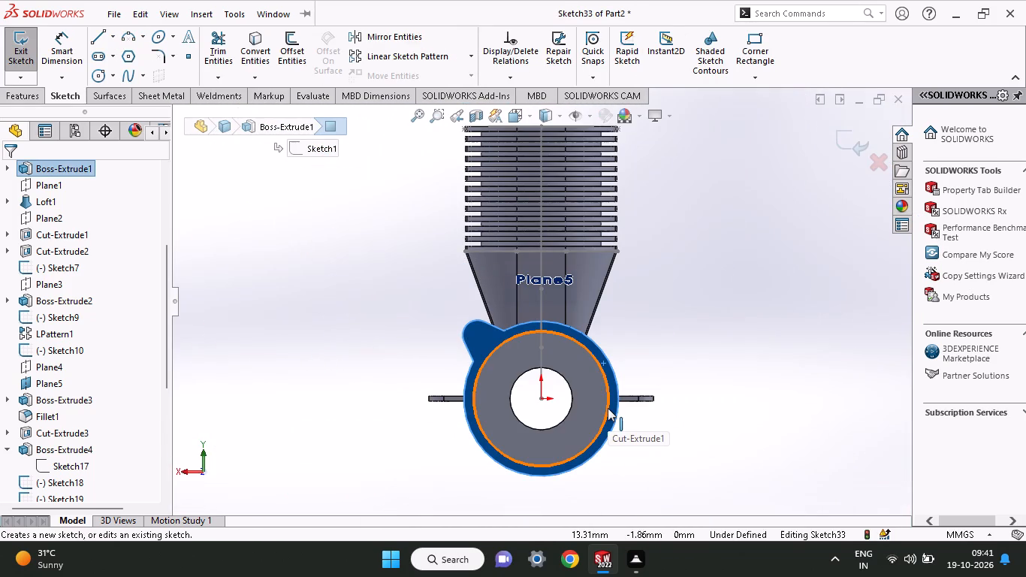
ctrl+scroll(635, 379, down, 2)
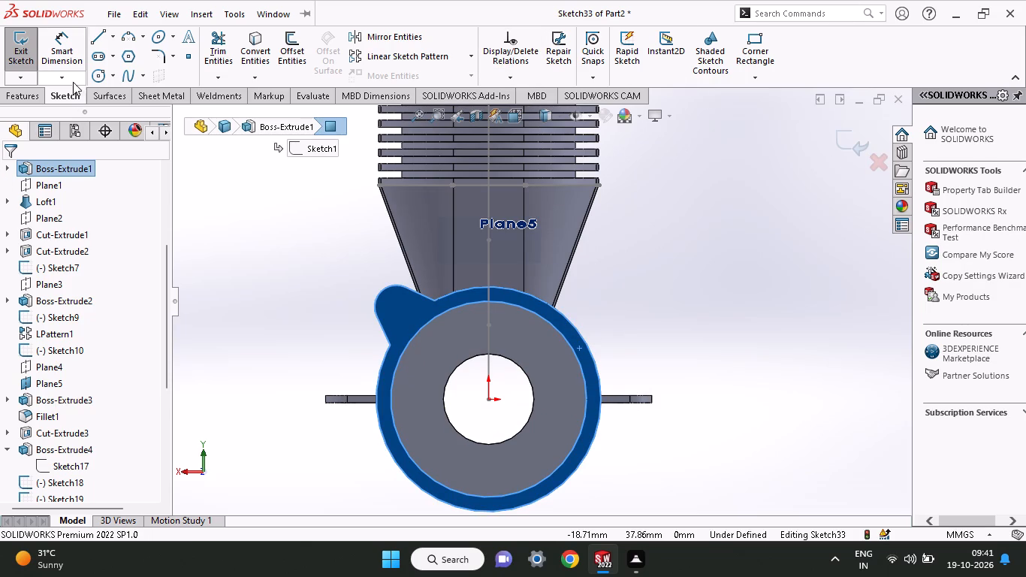
click(95, 36)
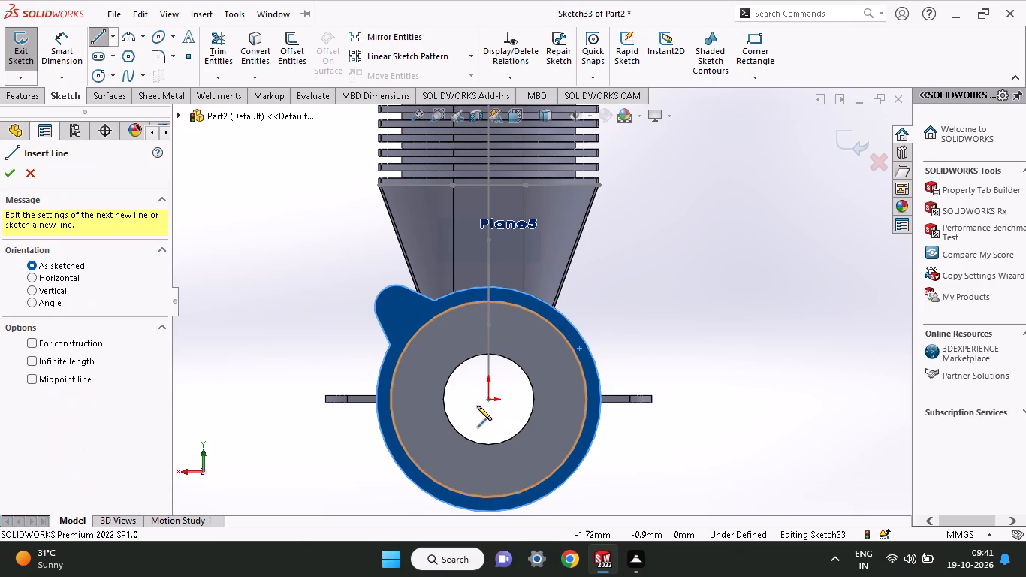
click(487, 401)
click(705, 399)
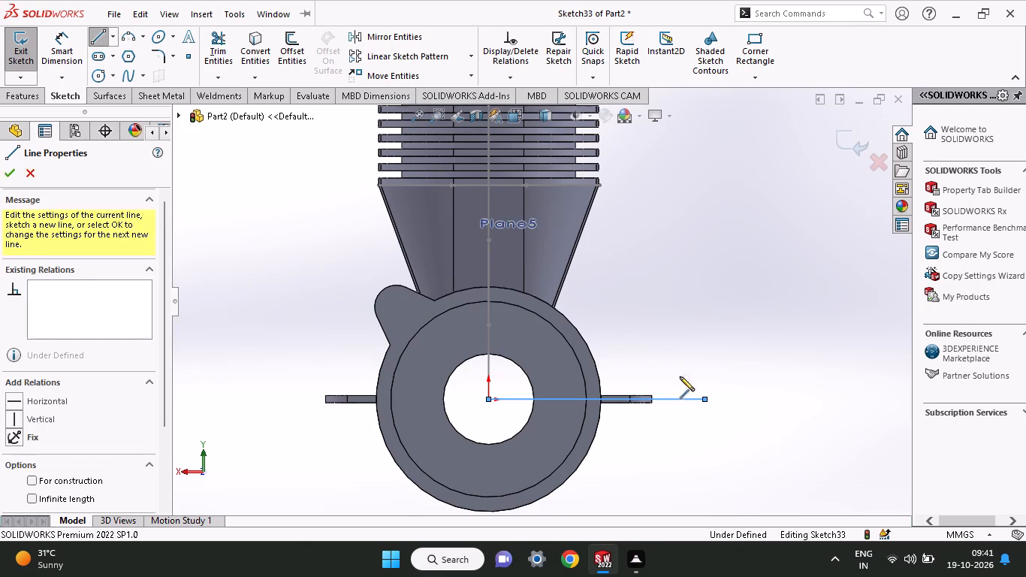
right_click(659, 346)
click(718, 355)
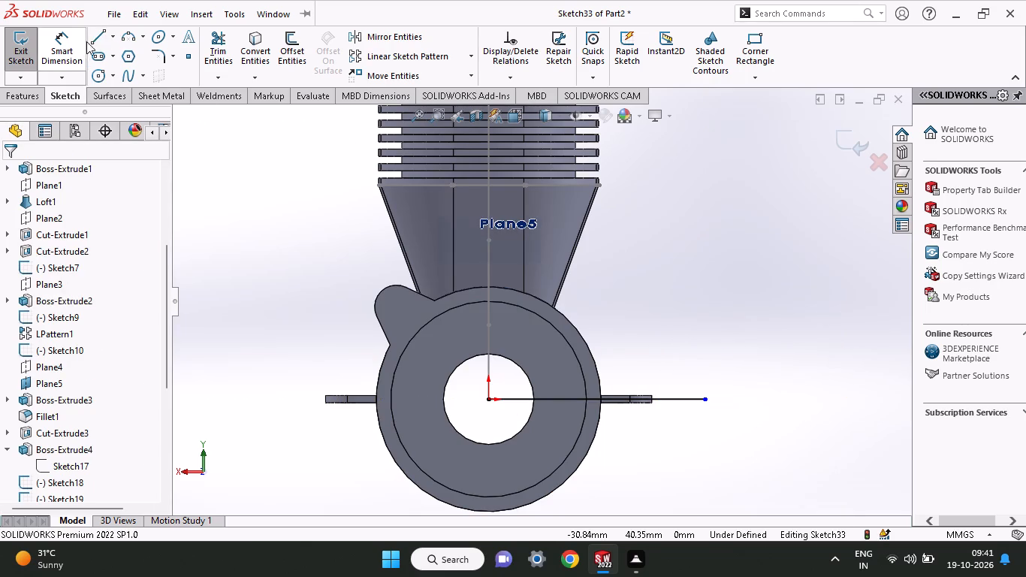
Sketch a slanted line about 25 mm long from the origin, rising outward on the side opposite the existing lug.
click(92, 35)
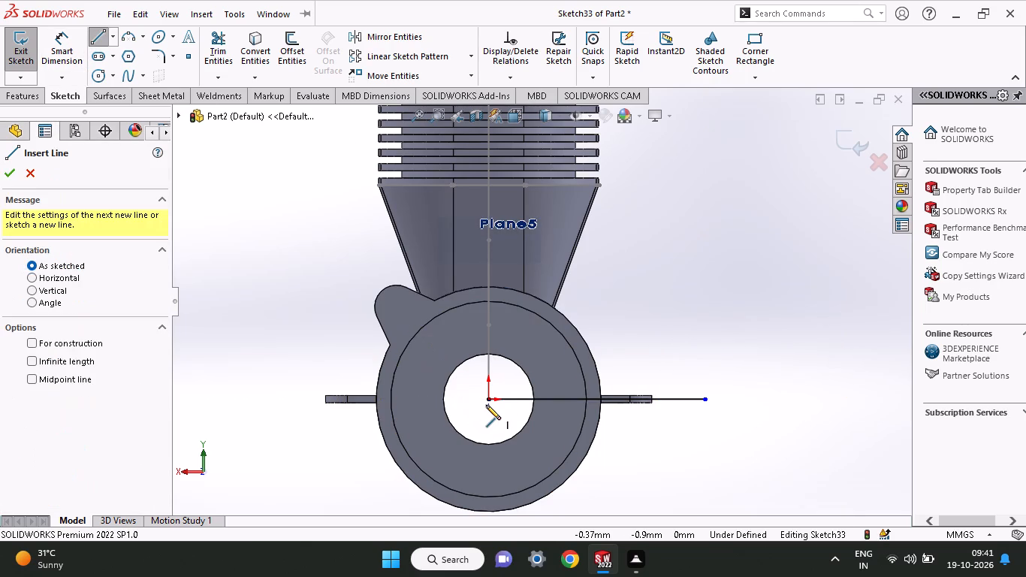
click(486, 401)
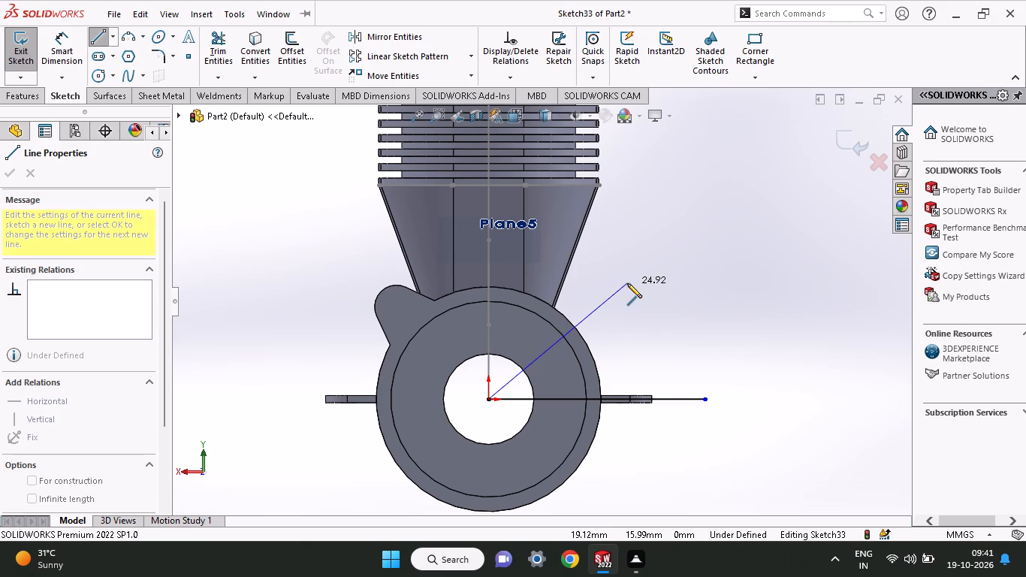
click(627, 283)
right_click(780, 272)
click(783, 276)
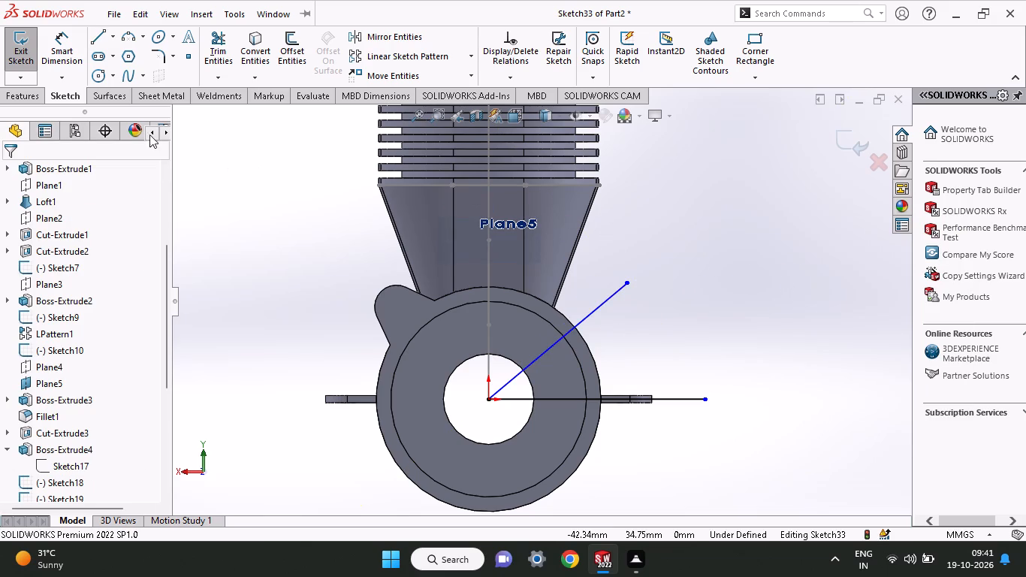
Dimension the angle between the horizontal line and the slanted line at 45 degrees.
click(53, 52)
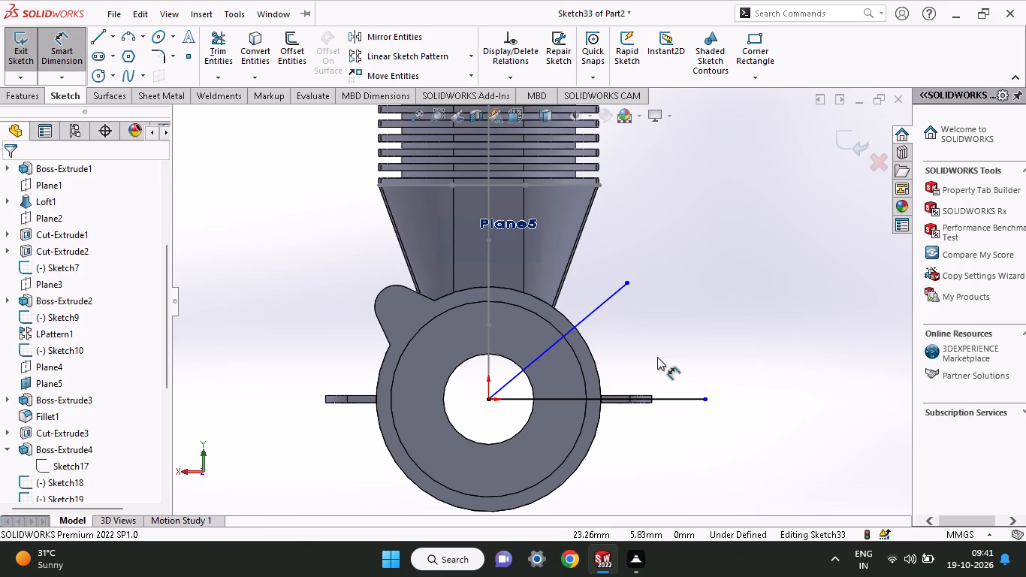
click(595, 403)
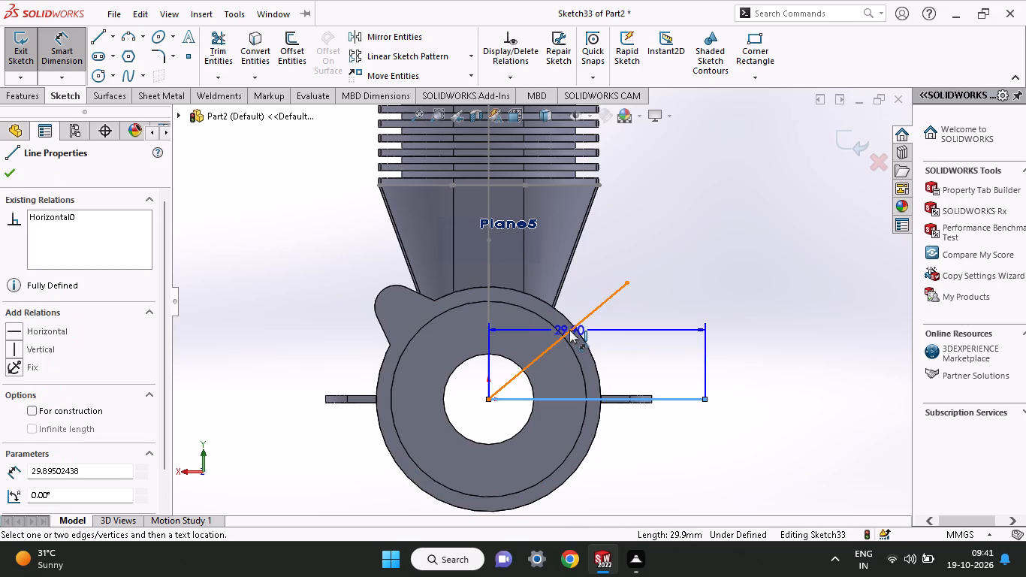
click(569, 330)
click(632, 358)
text(45)
key(Return)
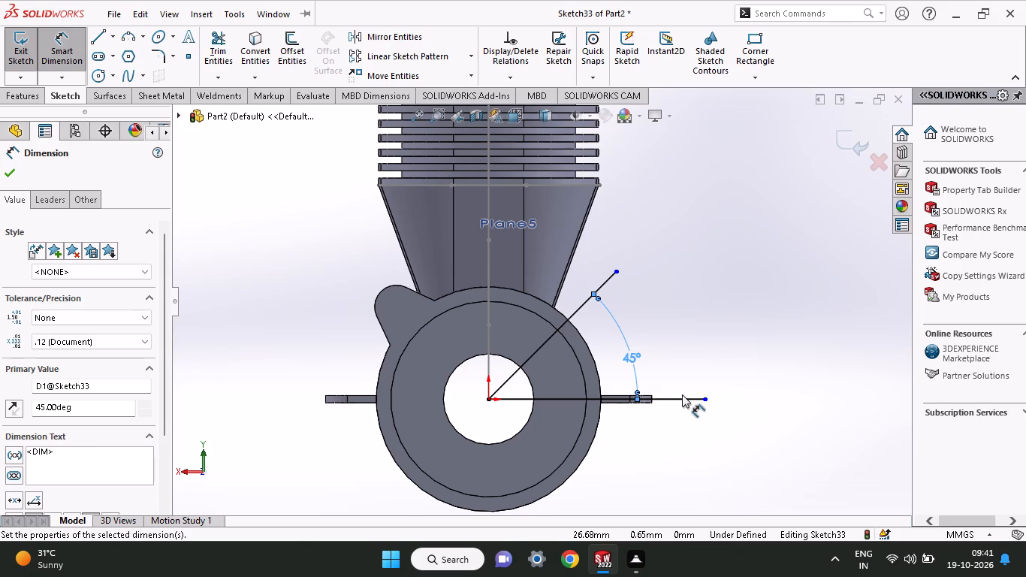
Dimension the slanted 45-degree line's length at 18 mm.
click(548, 341)
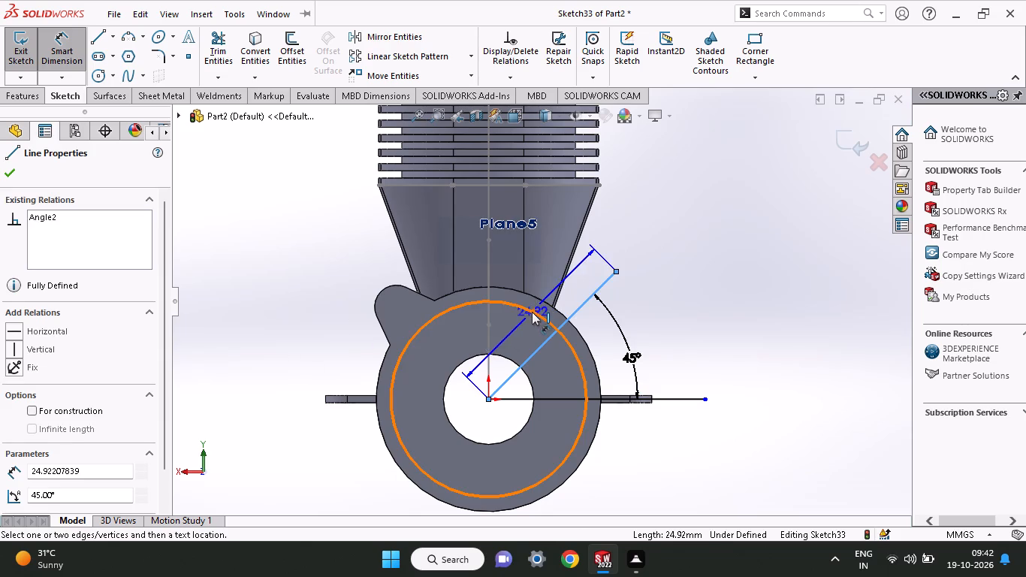
click(516, 334)
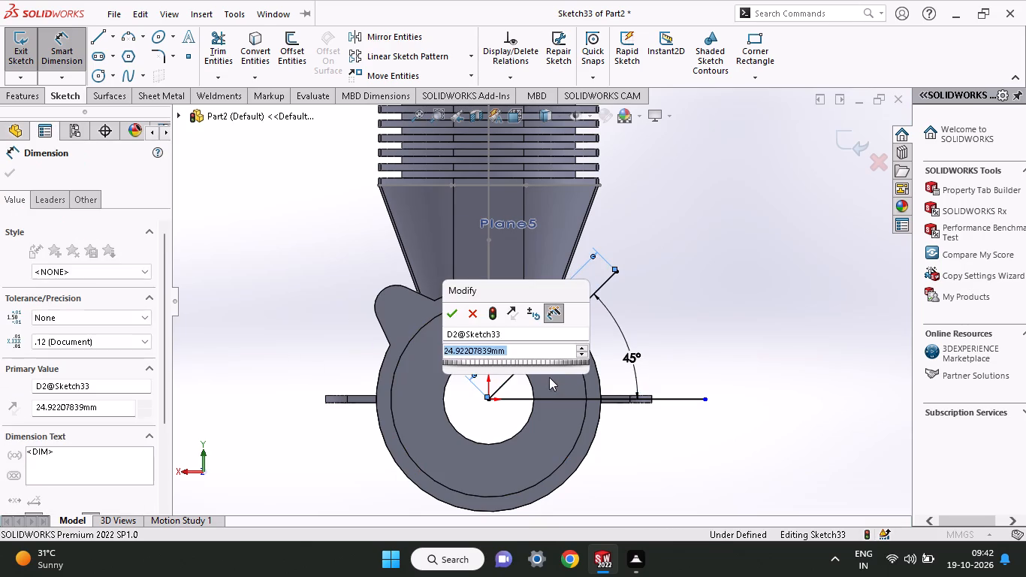
key(1)
key(8)
key(Return)
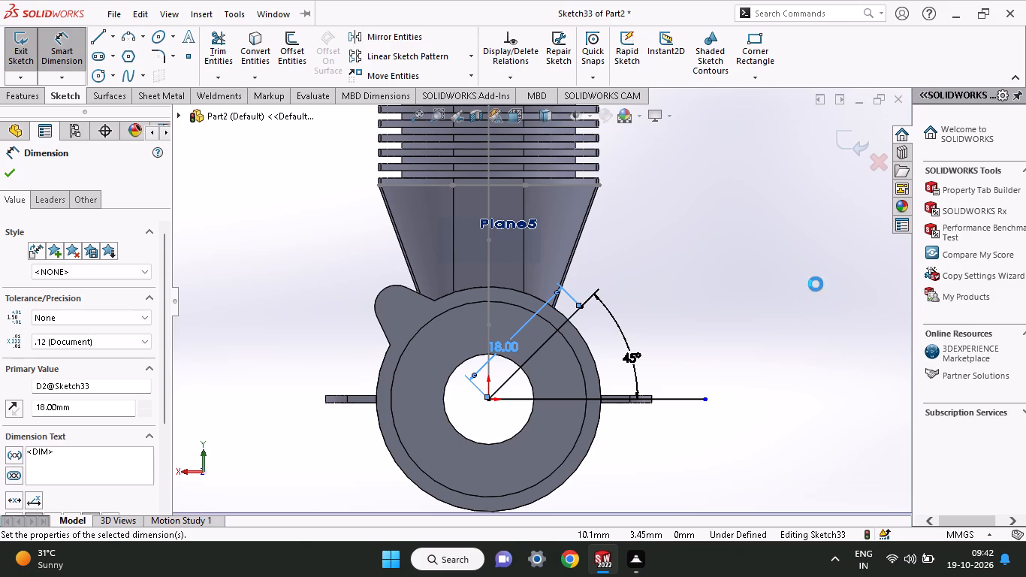
click(7, 180)
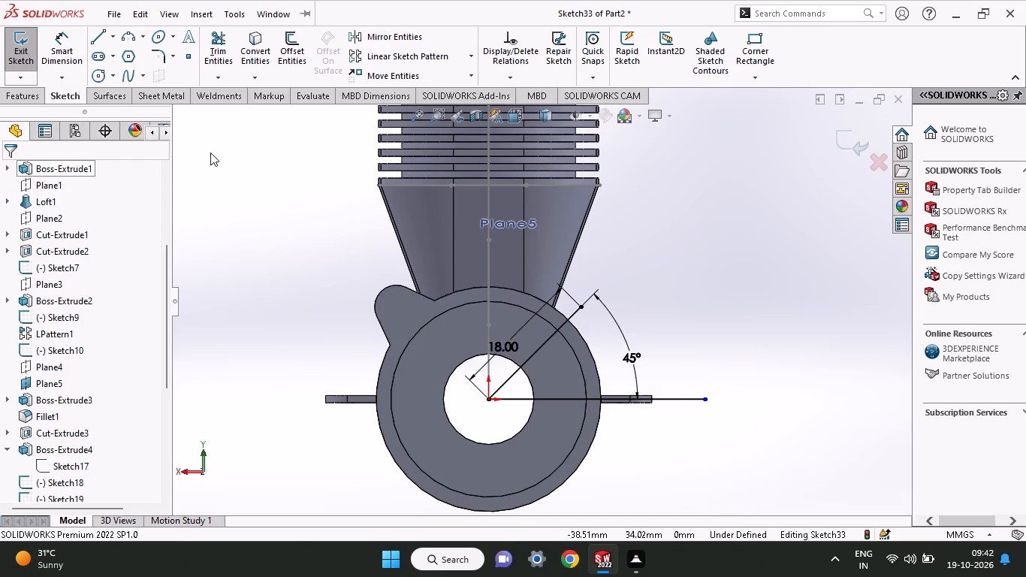
Sketch a circle centred on the slanted line's outer end and dimension its diameter at 6 mm.
click(96, 77)
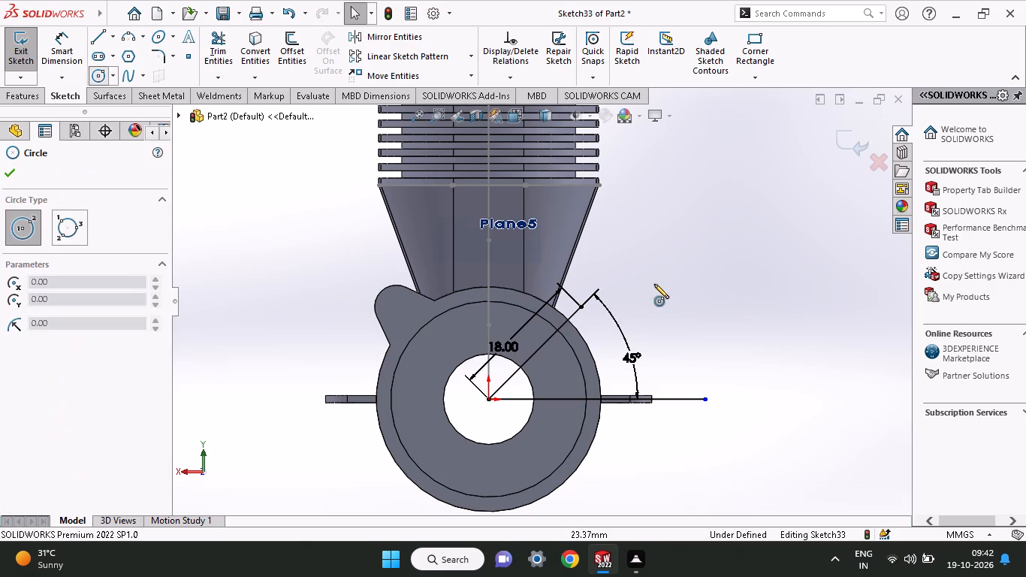
click(584, 307)
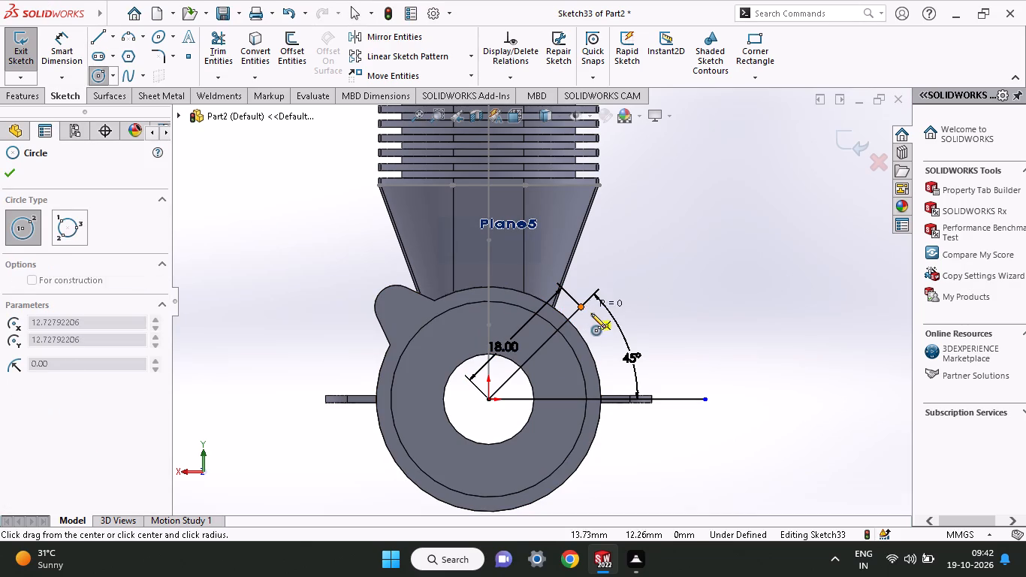
click(599, 317)
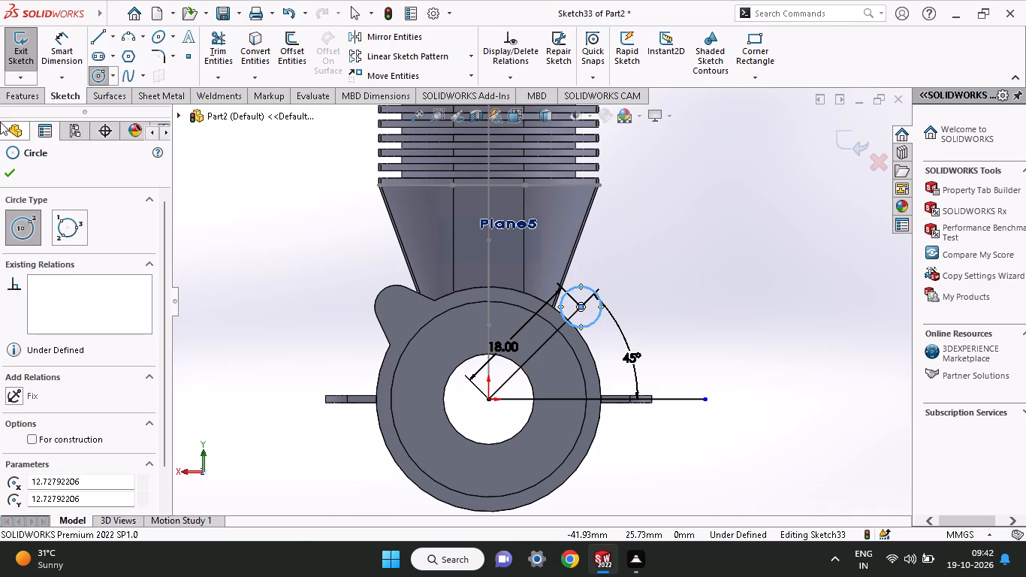
click(61, 61)
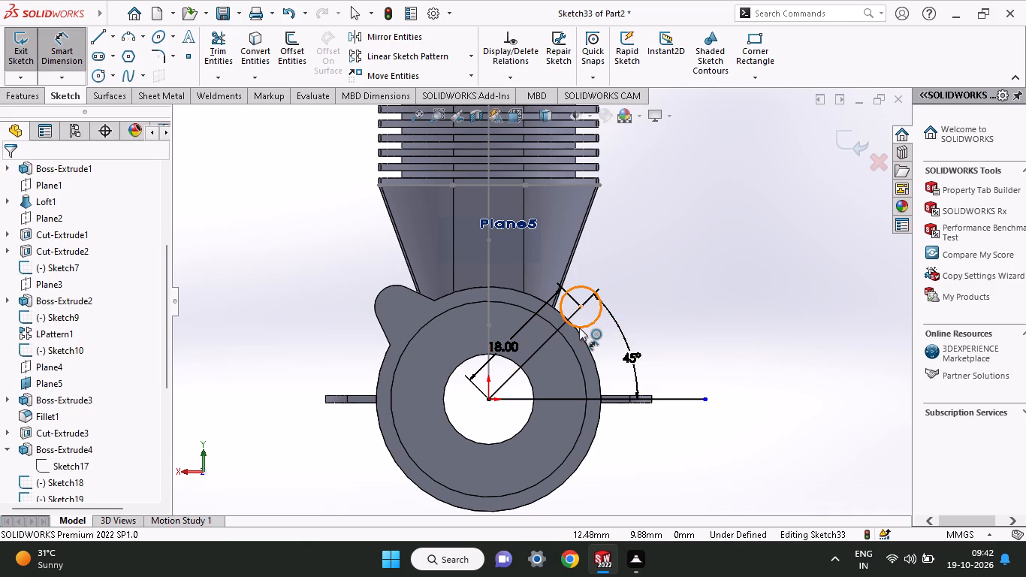
click(579, 328)
drag(665, 311, 666, 319)
key(6)
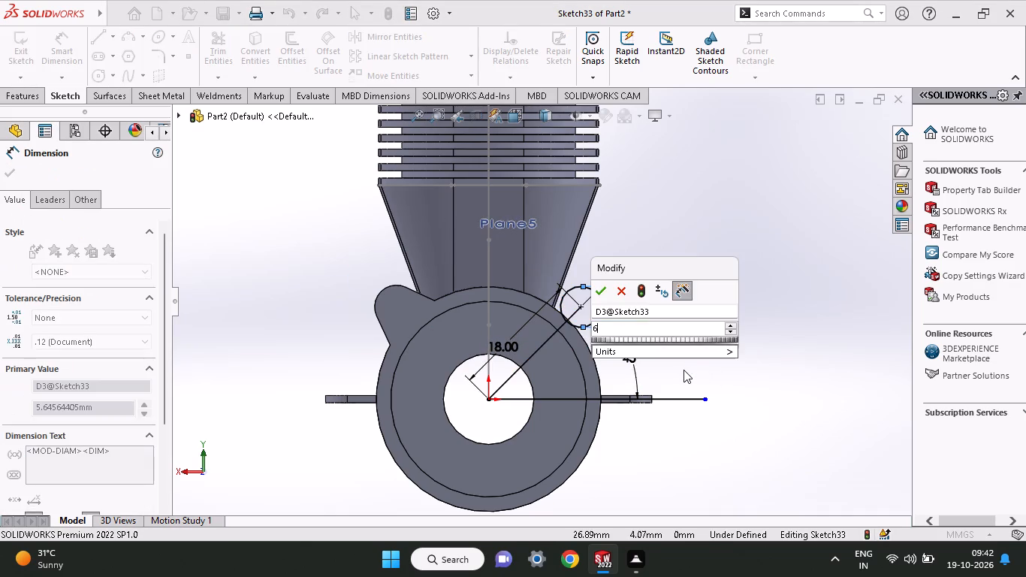
key(Return)
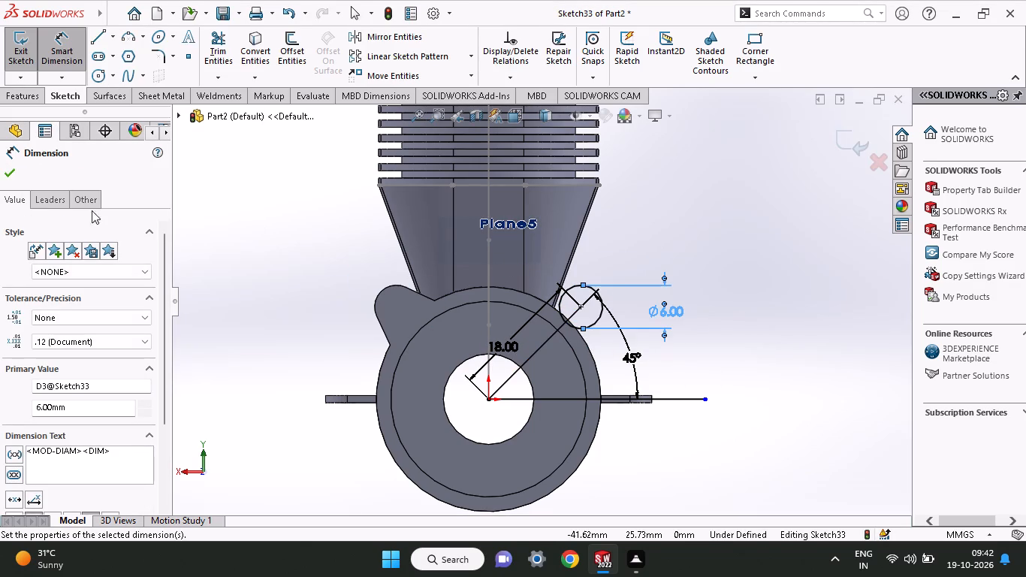
click(9, 174)
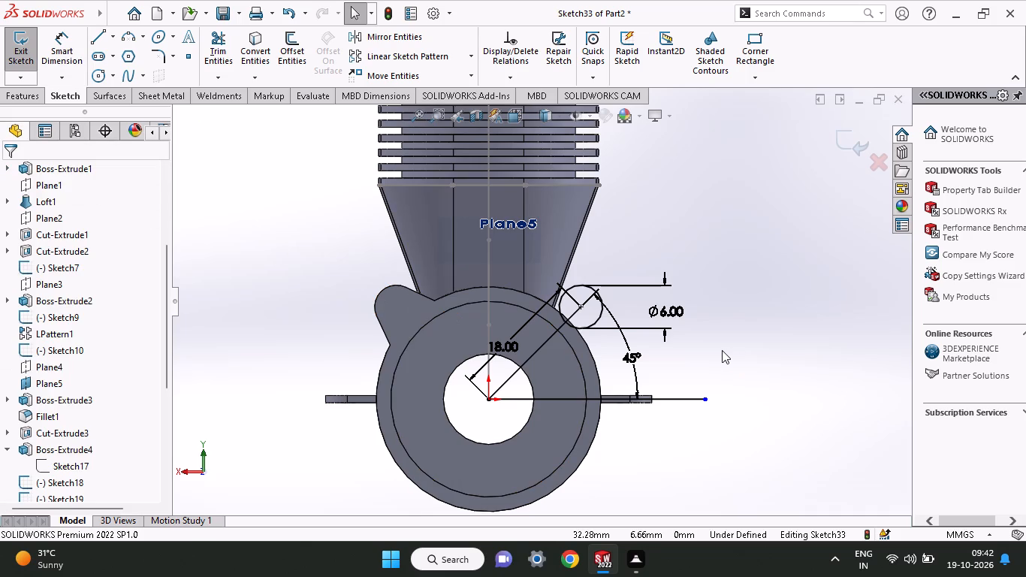
Sketch a line about 8.5 mm long from the end face up past the circle's lower outer side, below the 18 mm slanted line.
ctrl+scroll(722, 350, down, 2)
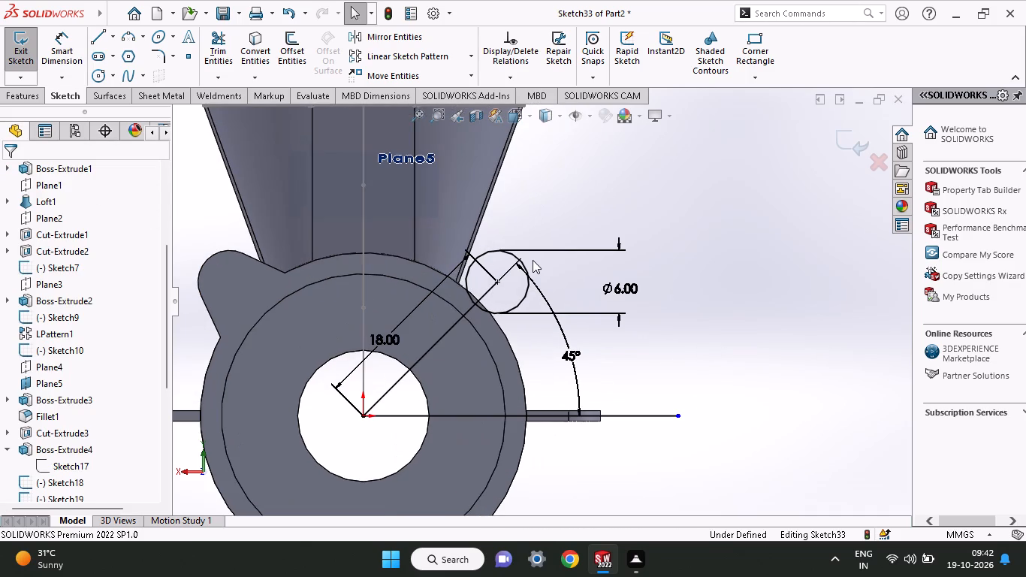
ctrl+scroll(533, 260, down, 3)
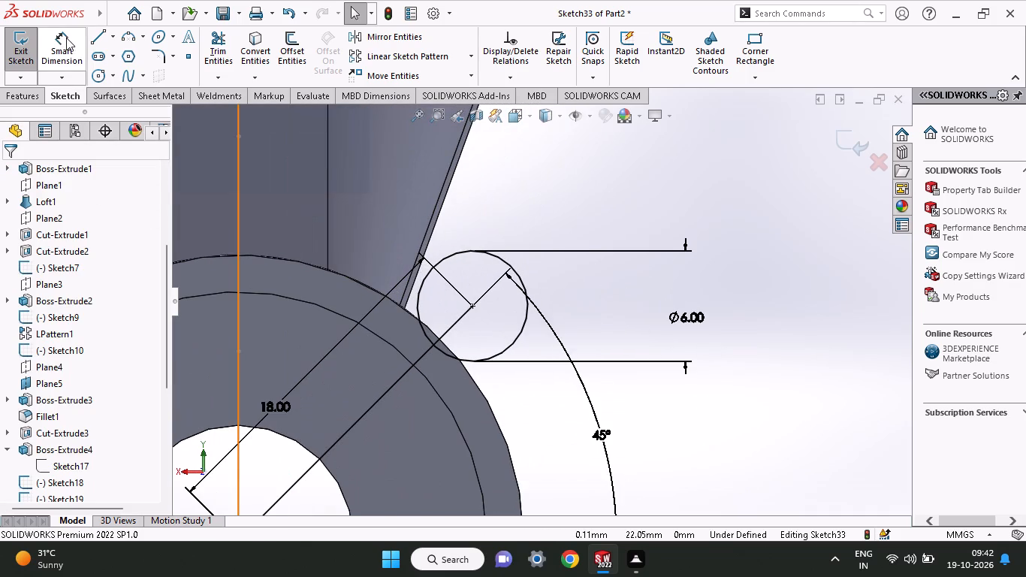
click(95, 44)
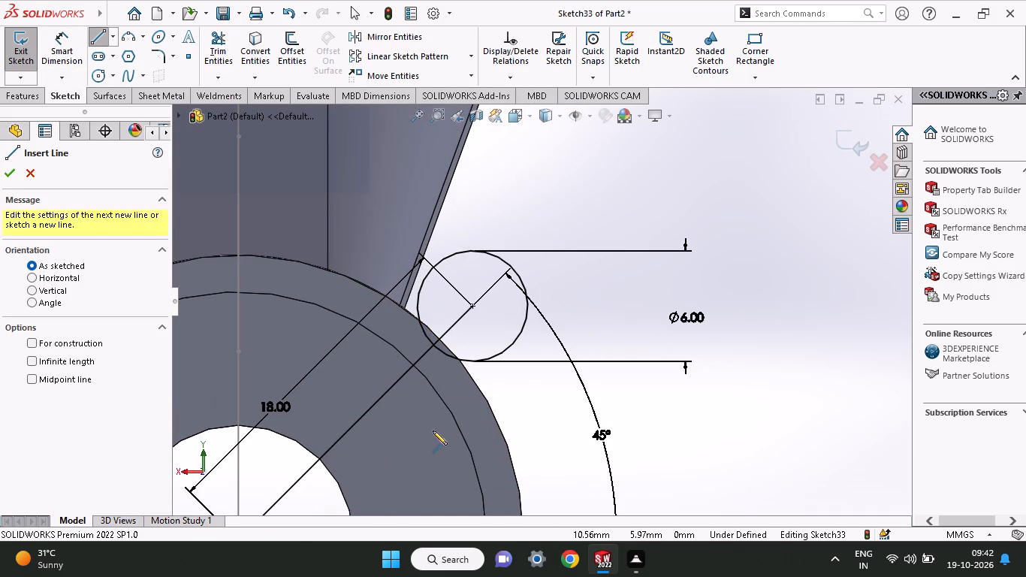
click(445, 456)
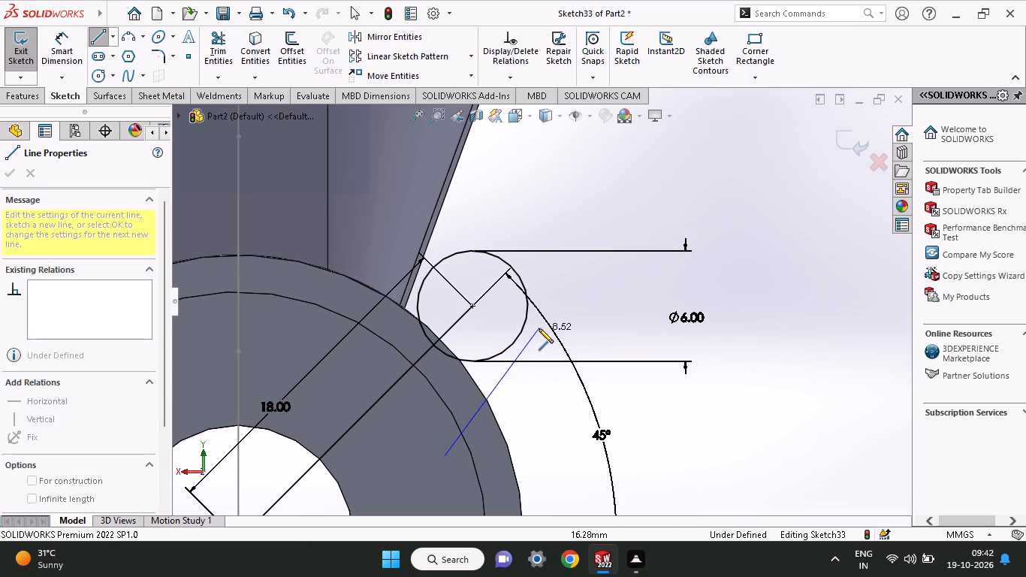
click(539, 328)
right_click(579, 292)
click(599, 288)
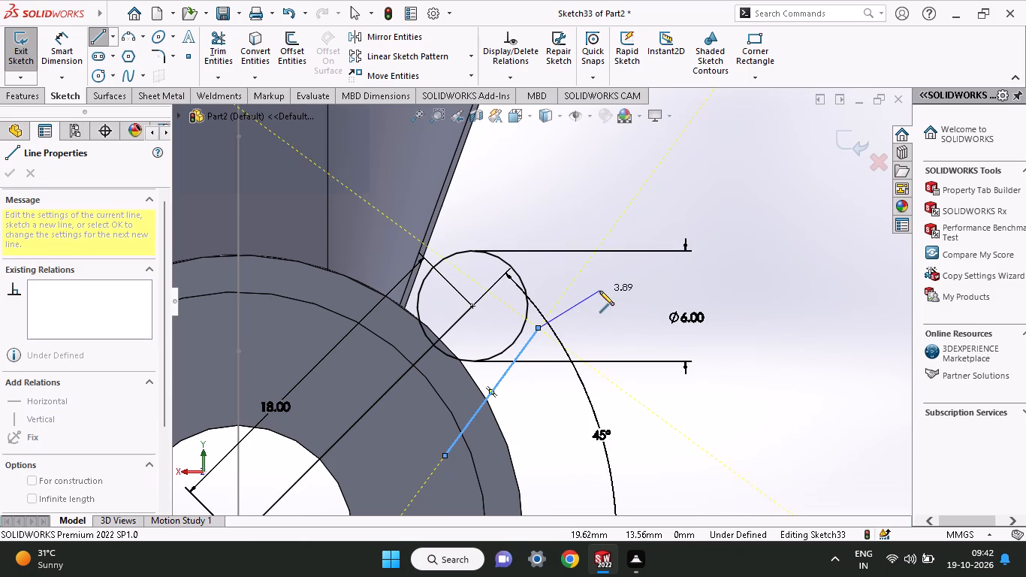
right_click(599, 292)
click(605, 307)
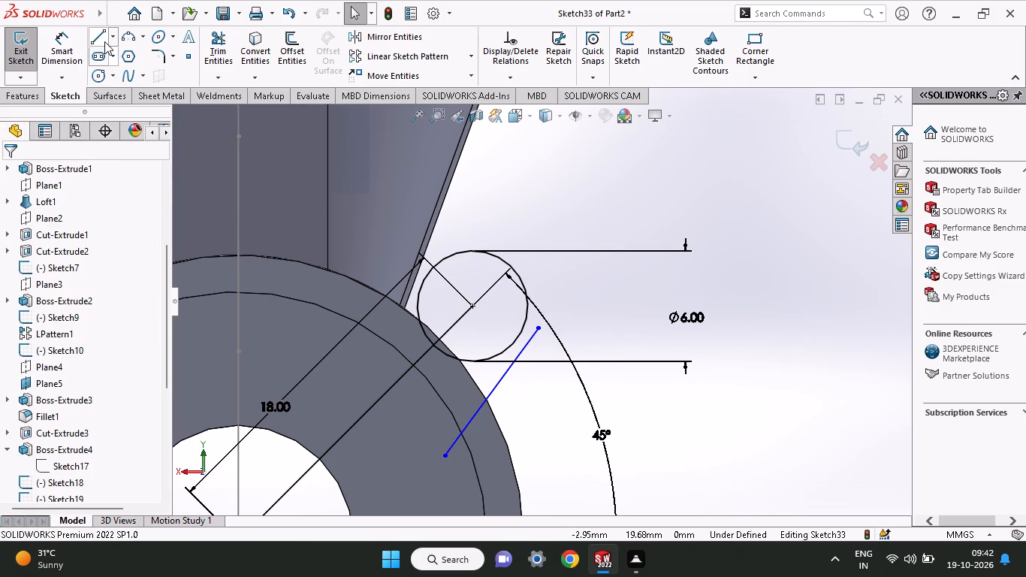
Sketch a line about 9.1 mm long from the end face up past the circle's upper side, above the 18 mm slanted line.
click(102, 38)
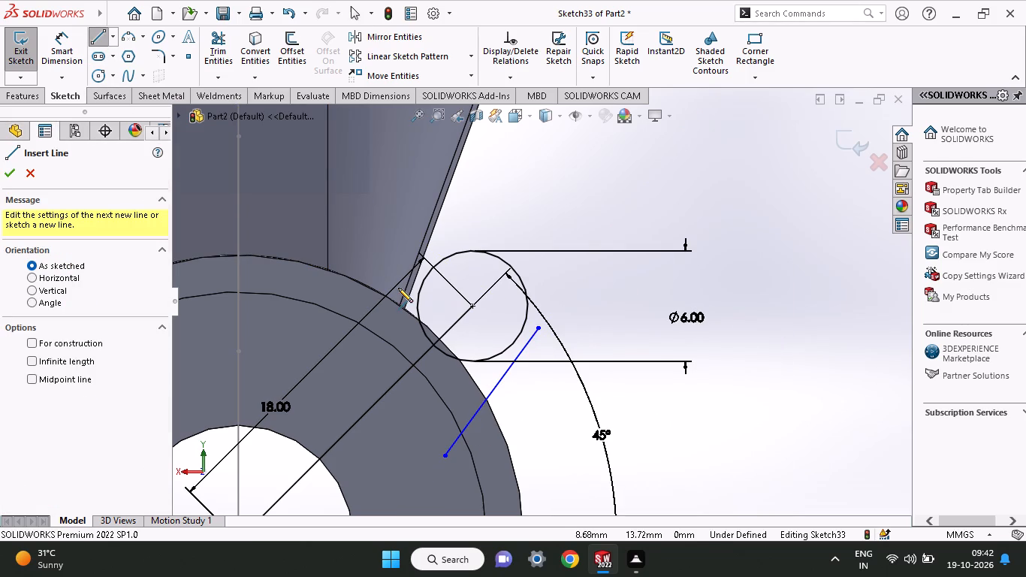
click(312, 326)
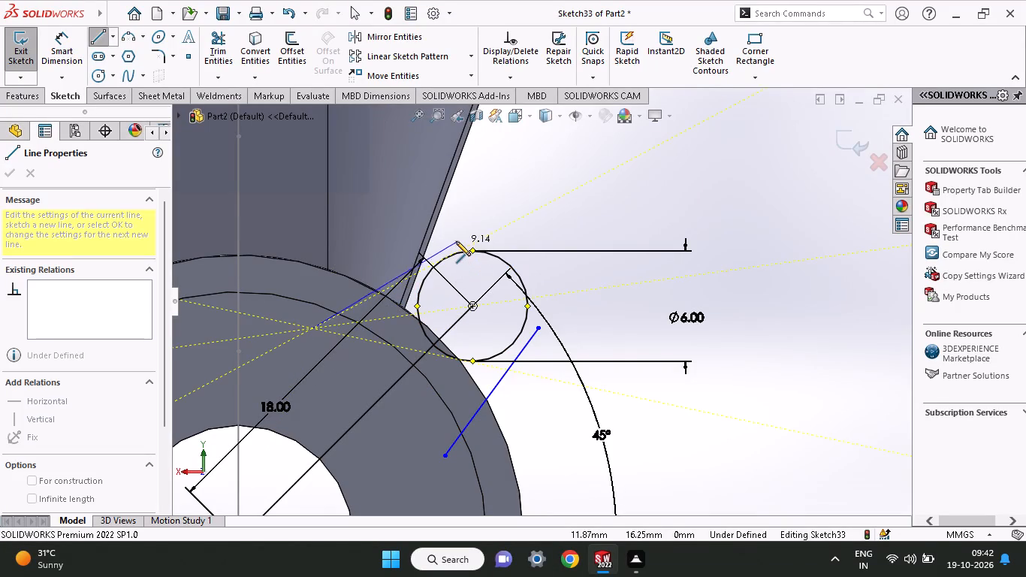
click(456, 241)
right_click(490, 217)
click(504, 223)
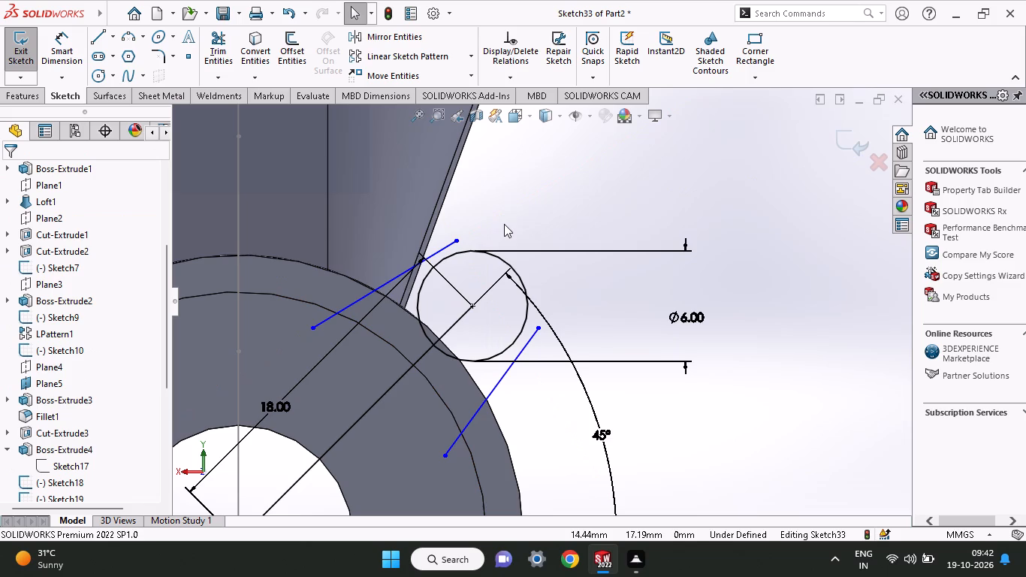
Make the upper and lower side lines each tangent to the 6 mm circle.
shift+click(413, 264)
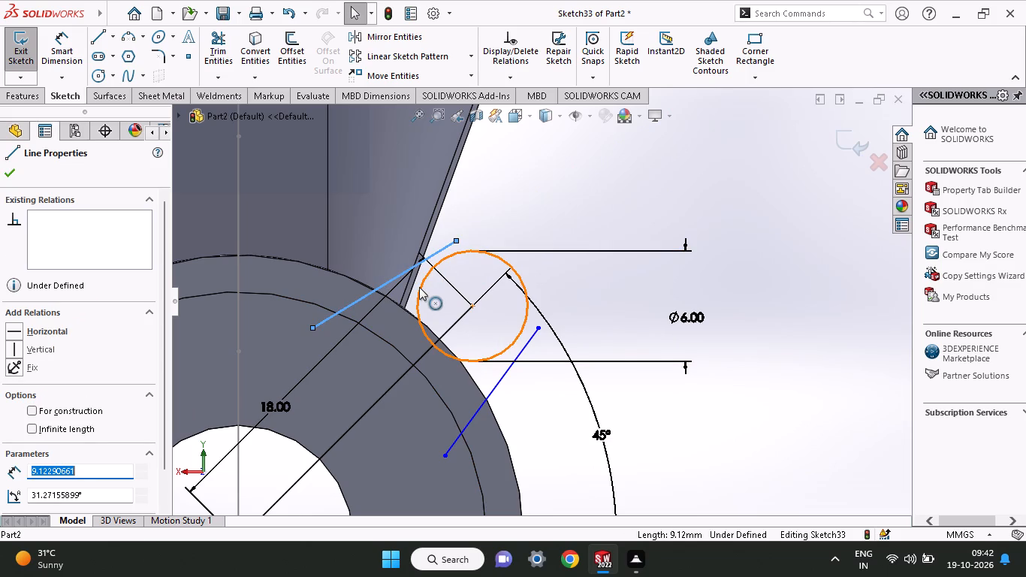
shift+click(419, 286)
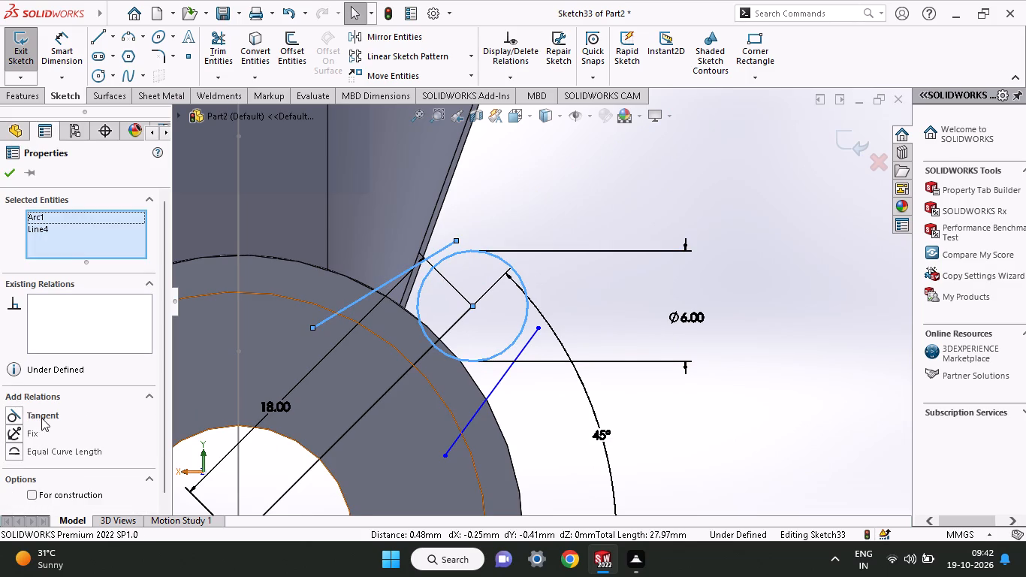
click(41, 418)
click(8, 171)
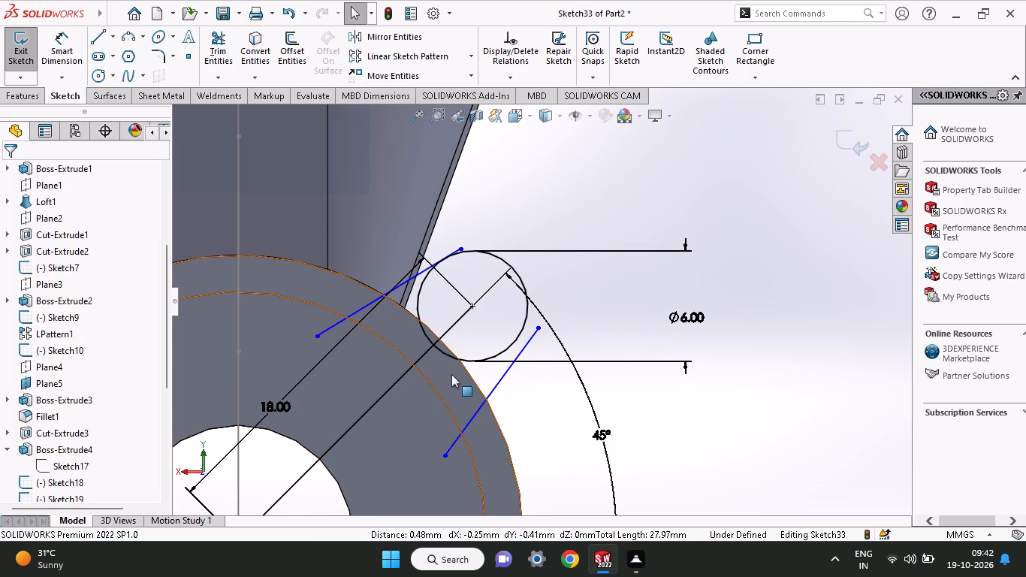
shift+click(478, 409)
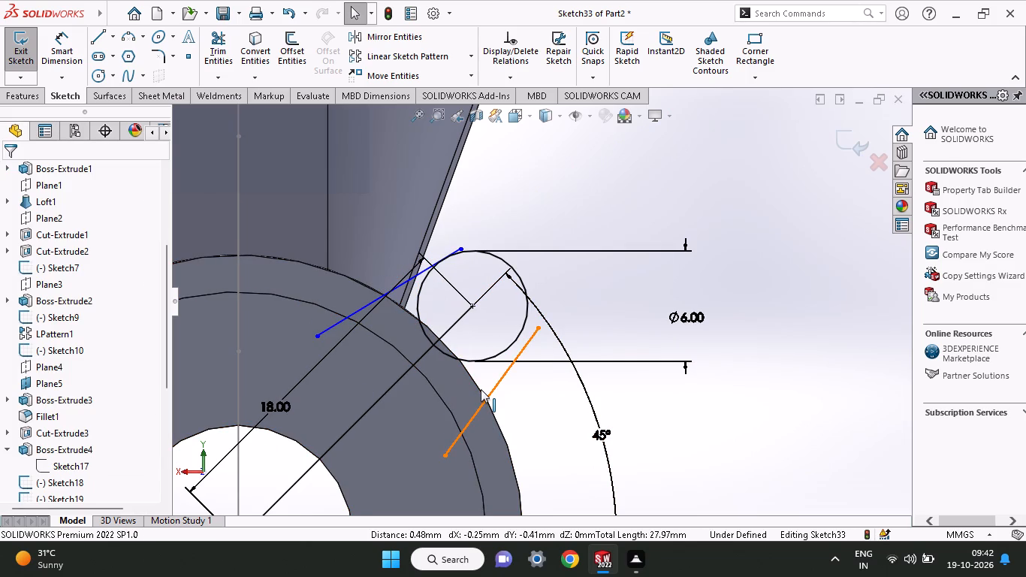
shift+click(524, 312)
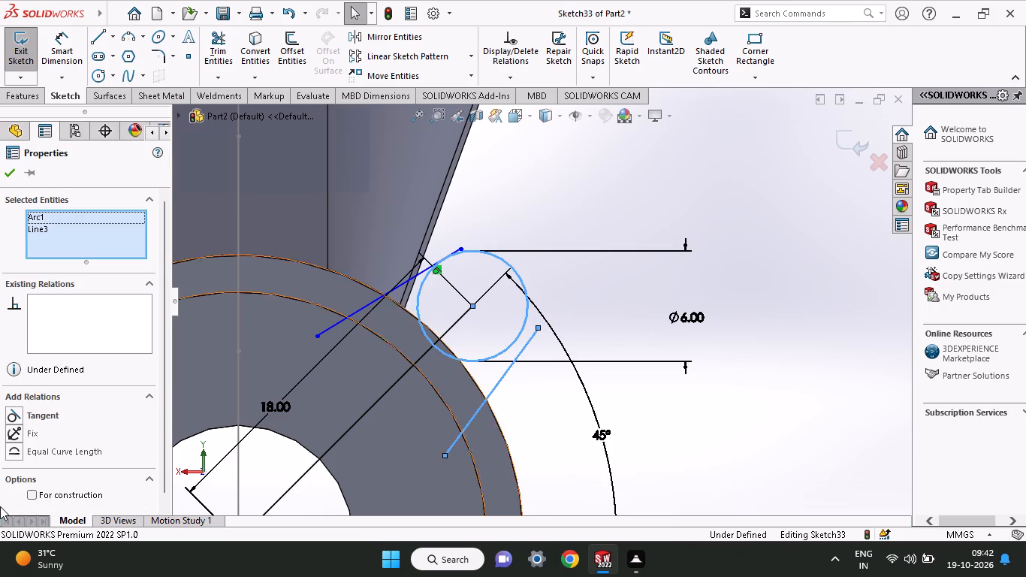
click(45, 419)
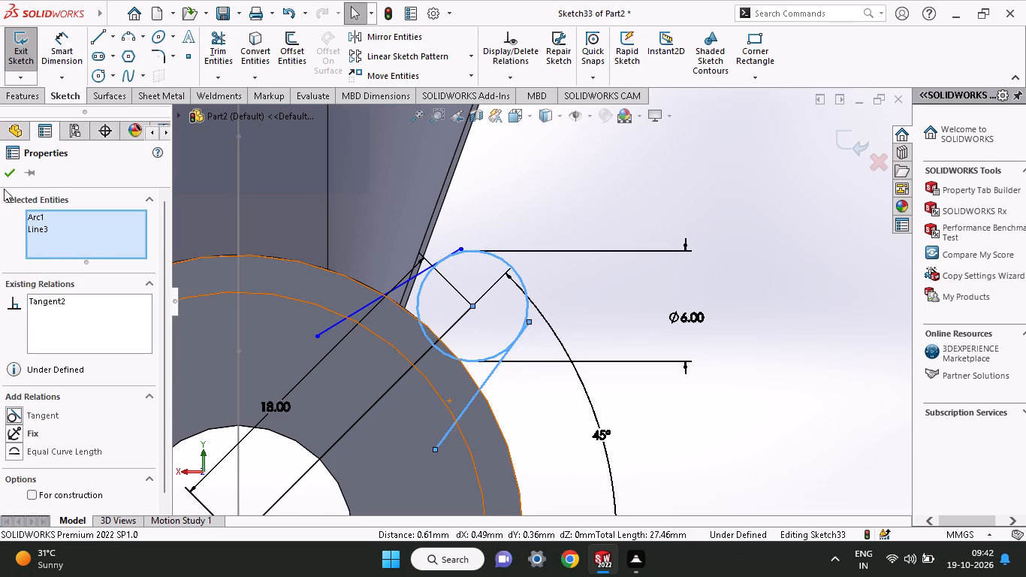
click(6, 176)
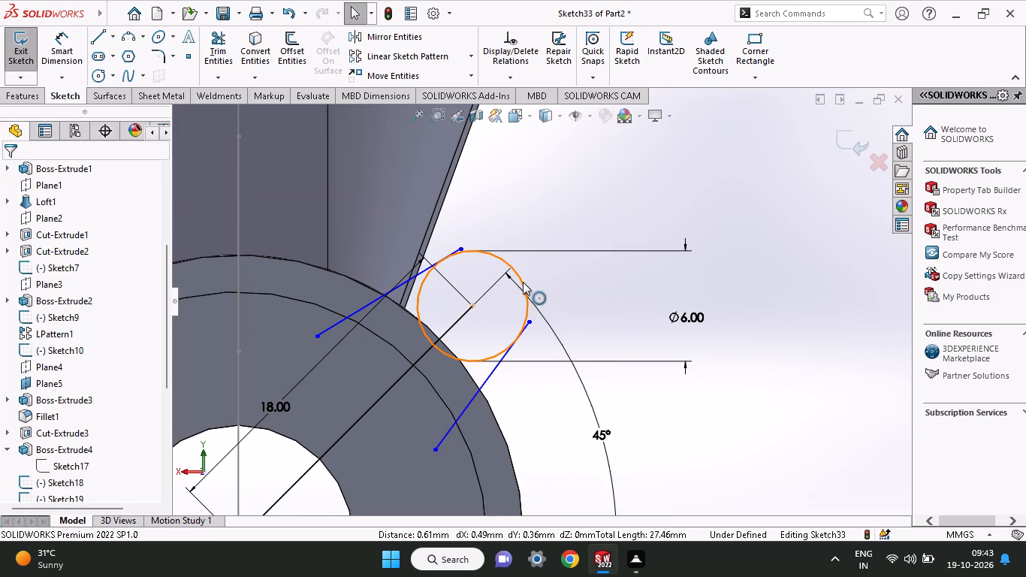
Dimension the angle between the 18 mm slanted line and the upper tangent line at 20 degrees.
click(67, 54)
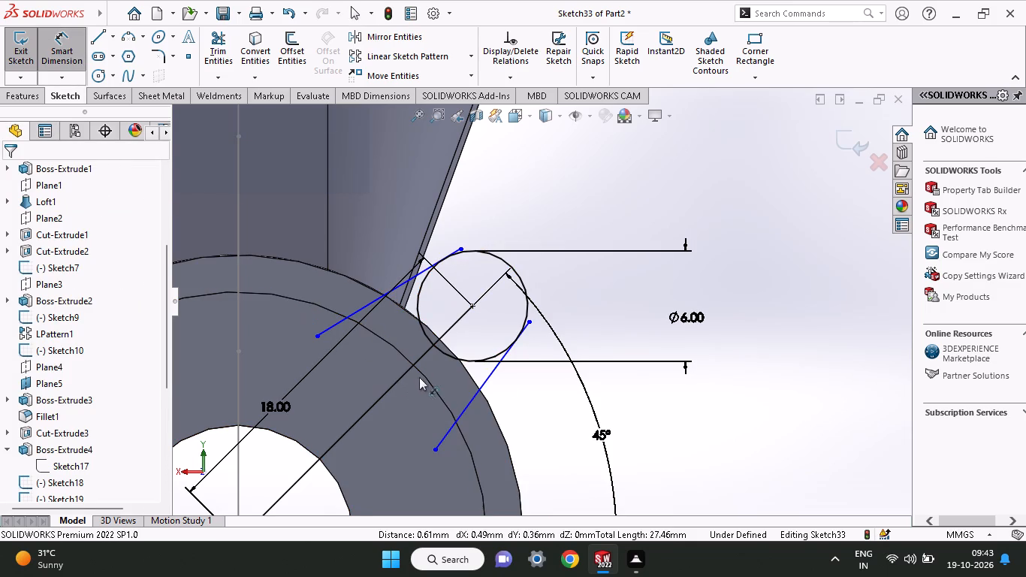
click(417, 362)
click(377, 301)
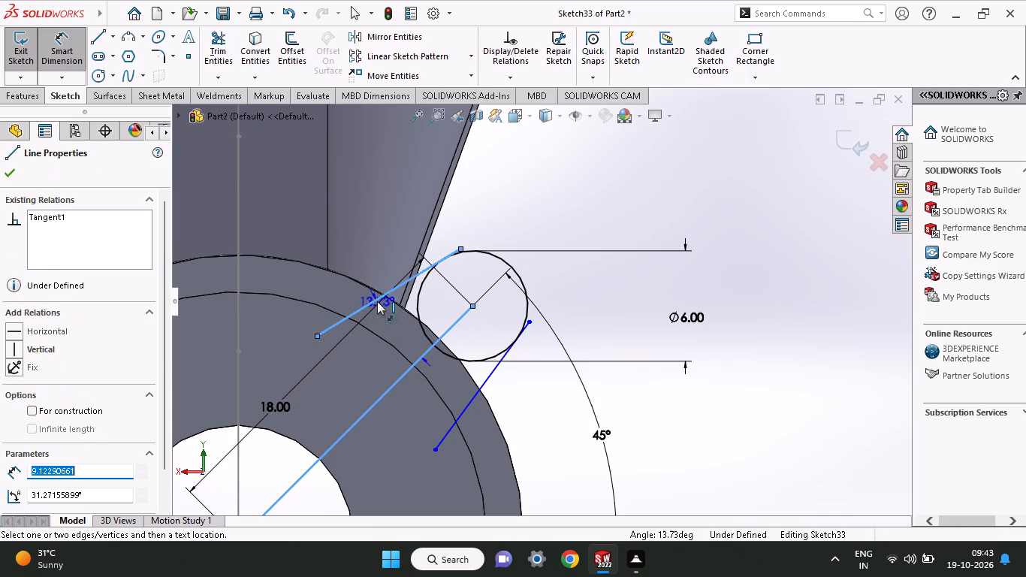
click(388, 336)
text(20)
key(Return)
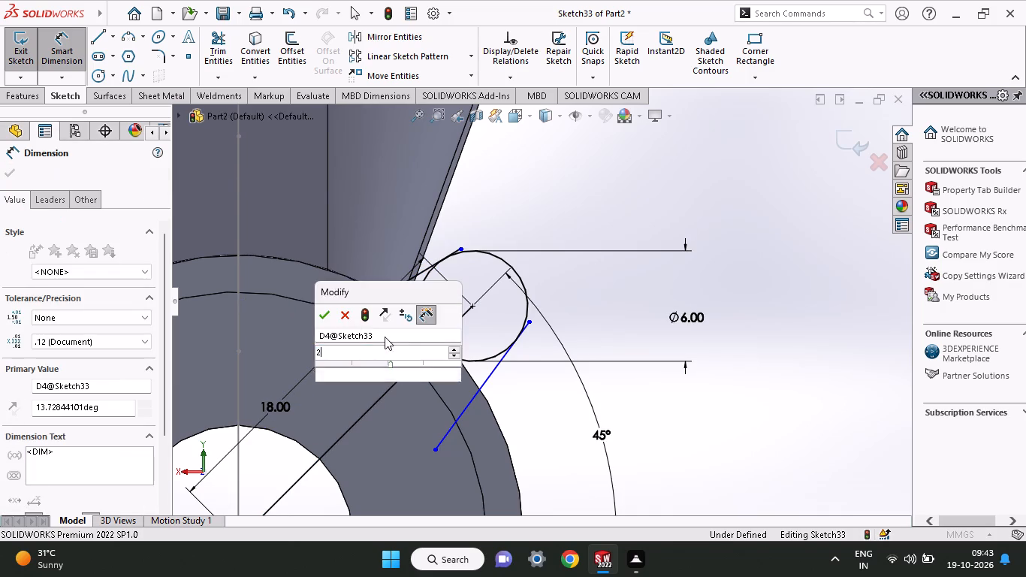
Dimension the angle between the 18 mm slanted line and the lower tangent line at 20 degrees.
click(469, 402)
click(426, 353)
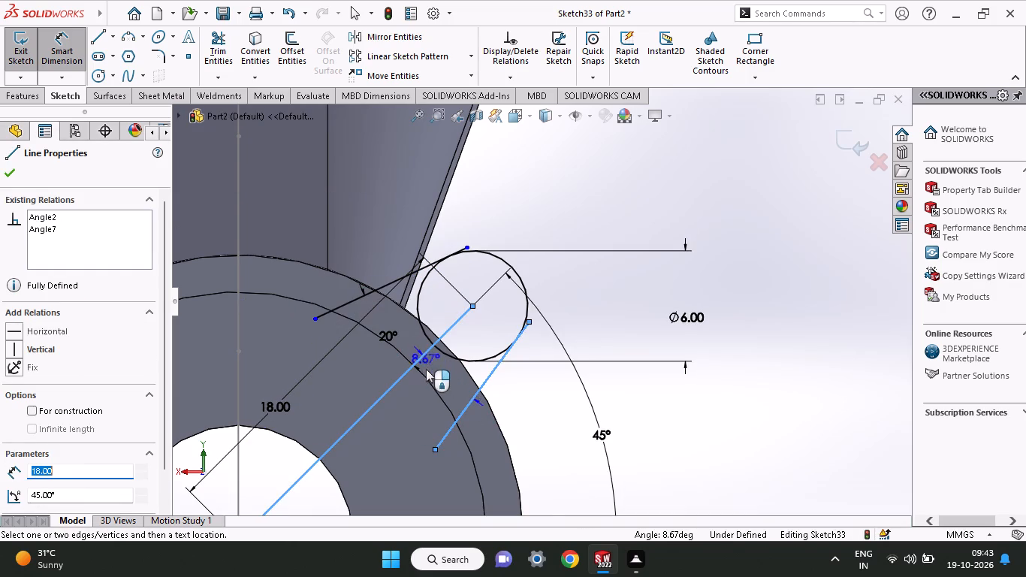
click(426, 370)
key(2)
key(Return)
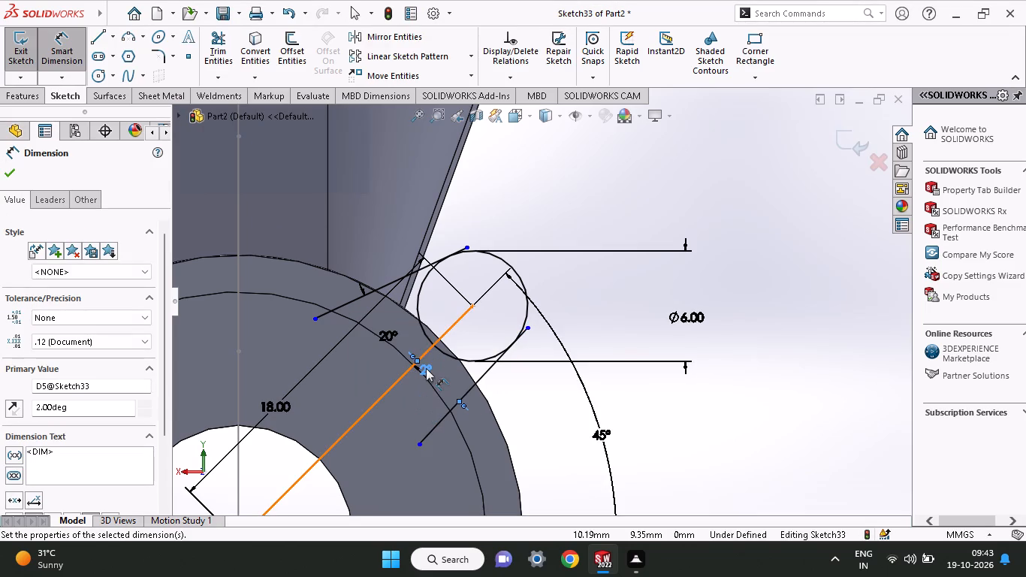
double_click(426, 368)
text(20)
key(Return)
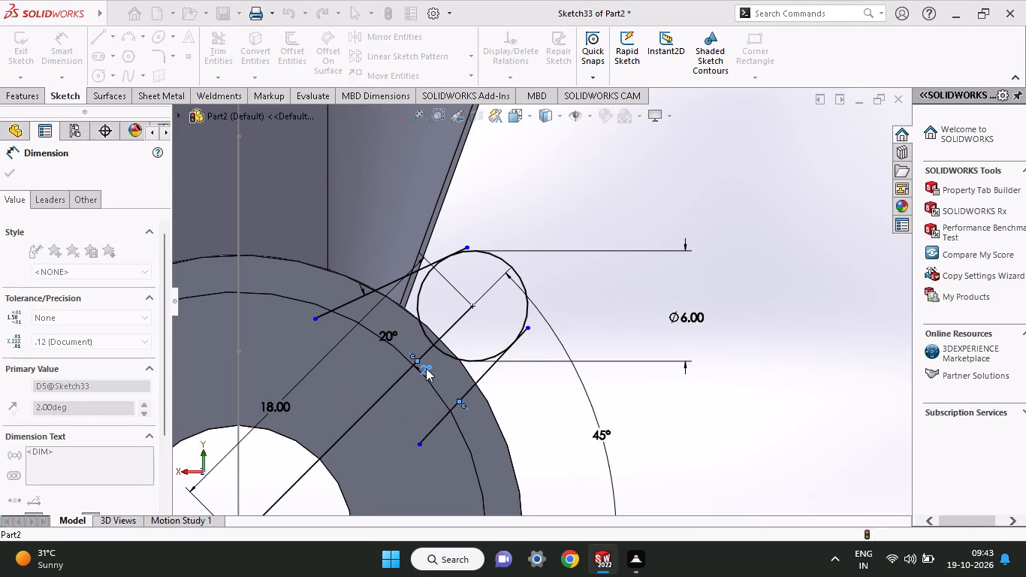
click(7, 168)
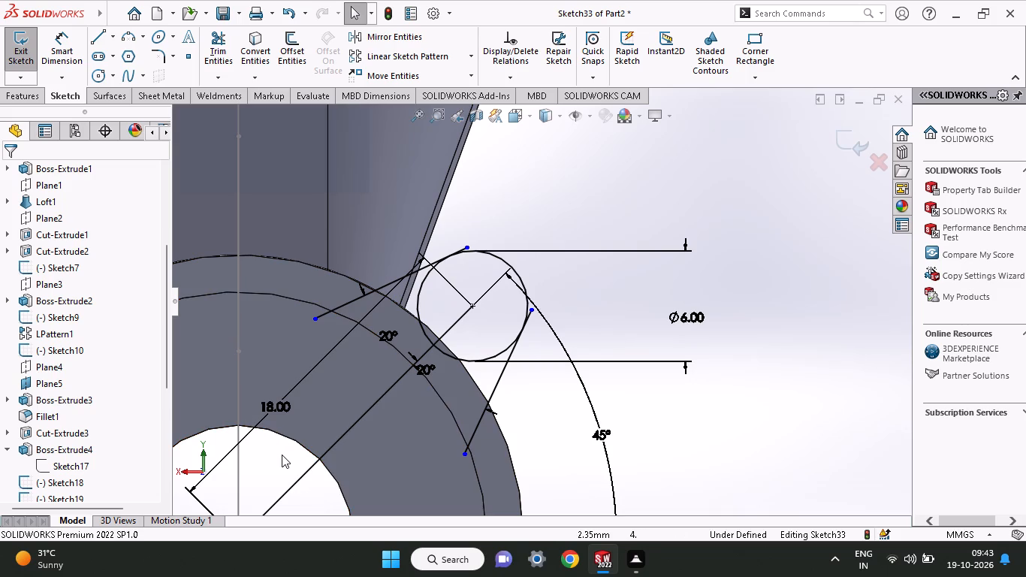
ctrl+scroll(282, 455, up, 2)
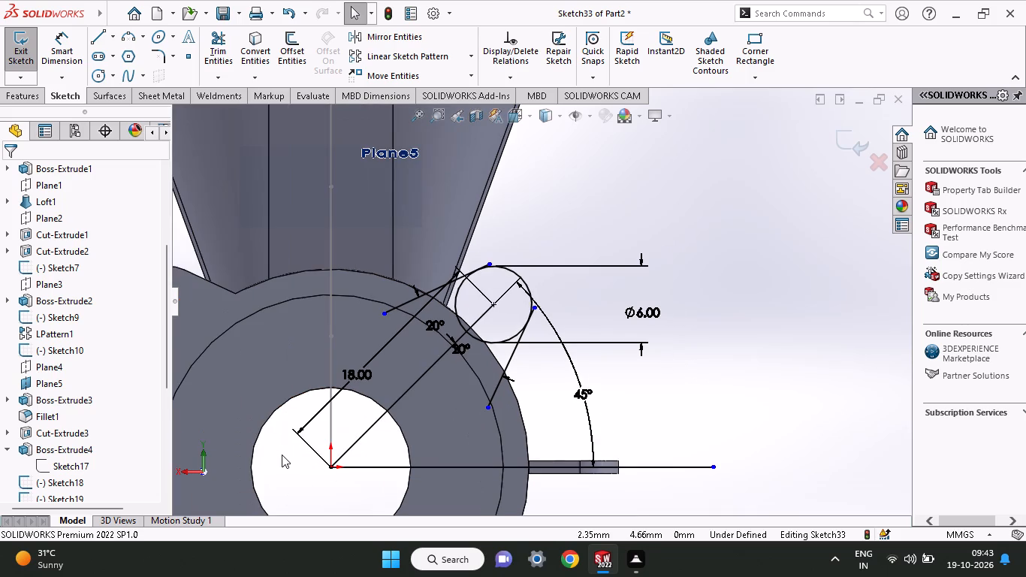
Sketch a 15.5 mm radius circle centred on the origin, matching the end face's outer edge.
click(104, 79)
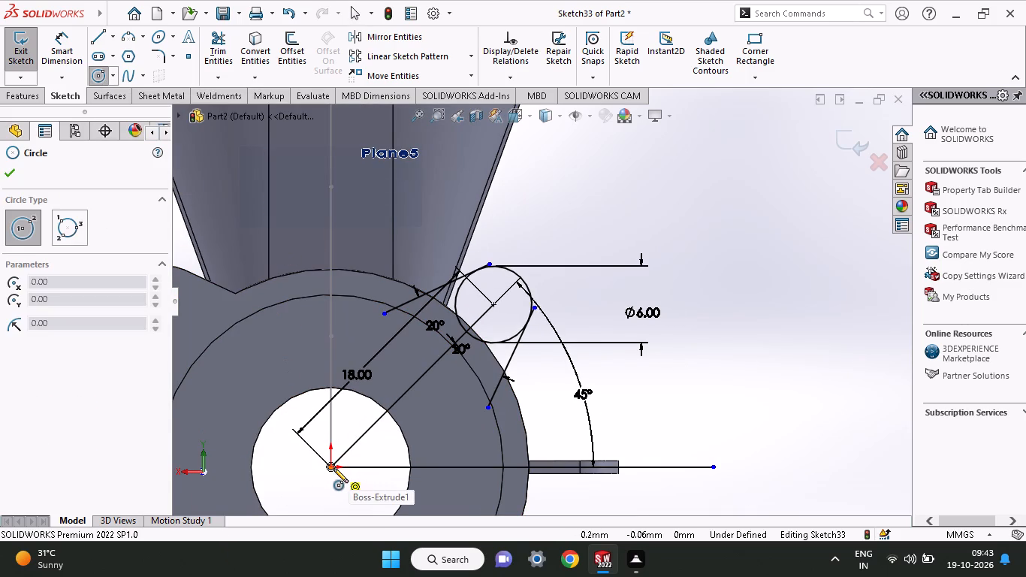
click(333, 468)
click(490, 349)
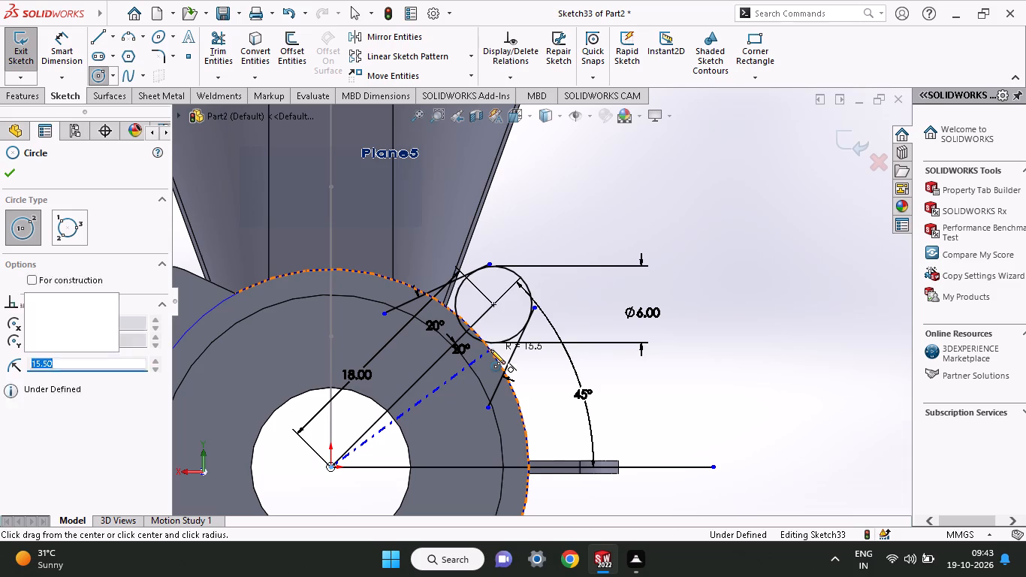
right_click(552, 376)
click(567, 385)
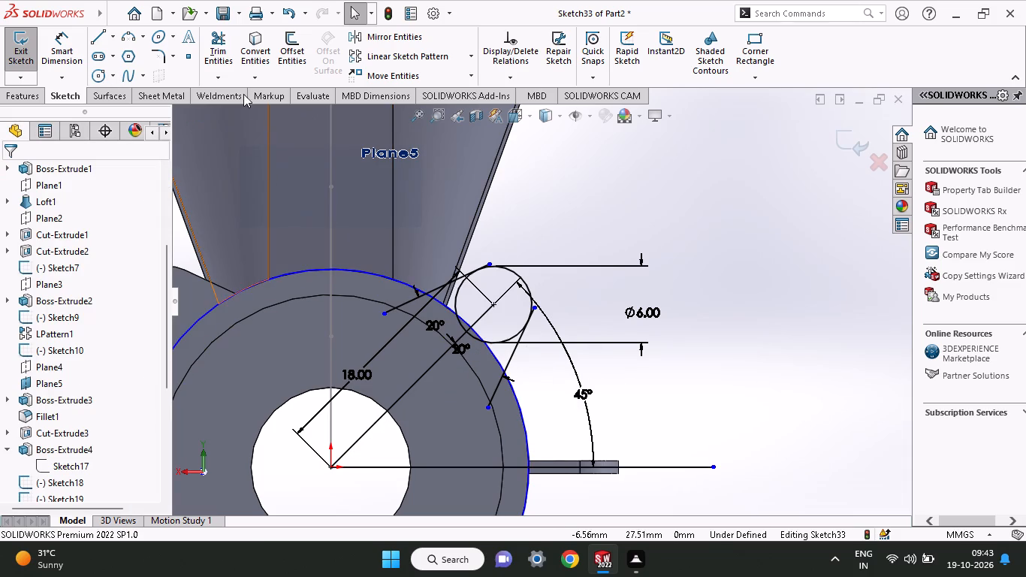
Trim the slanted and side lines inside the large circle, and the side lines' overshoots past their tangent points on the 6 mm circle.
click(220, 50)
drag(377, 290, 499, 409)
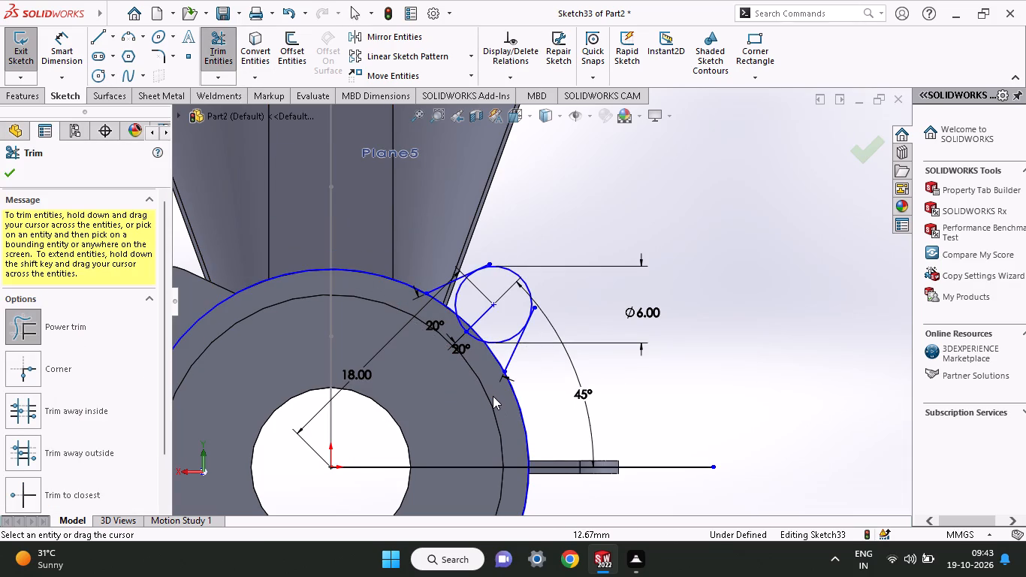
ctrl+scroll(496, 281, down, 3)
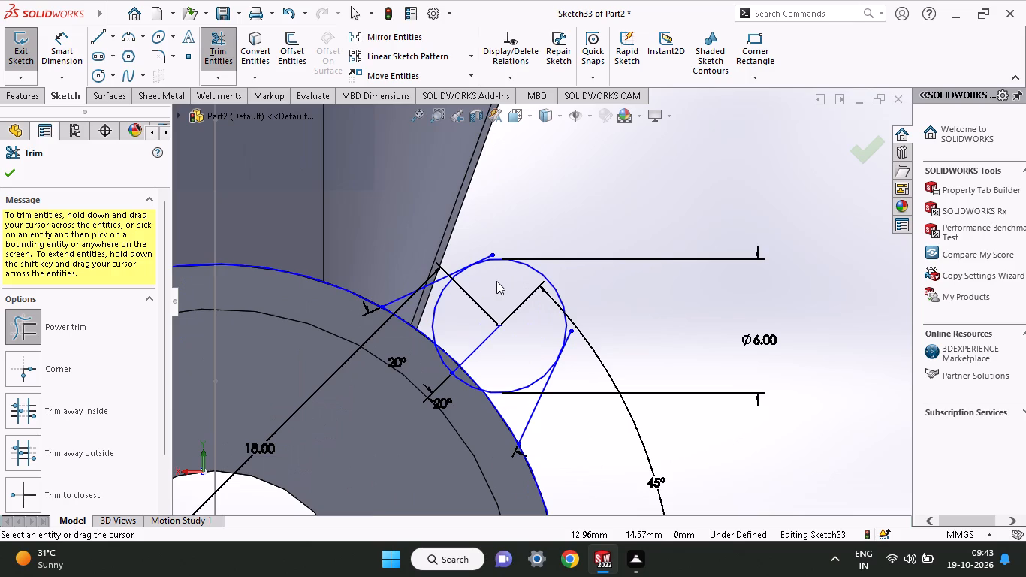
ctrl+scroll(492, 355, down, 3)
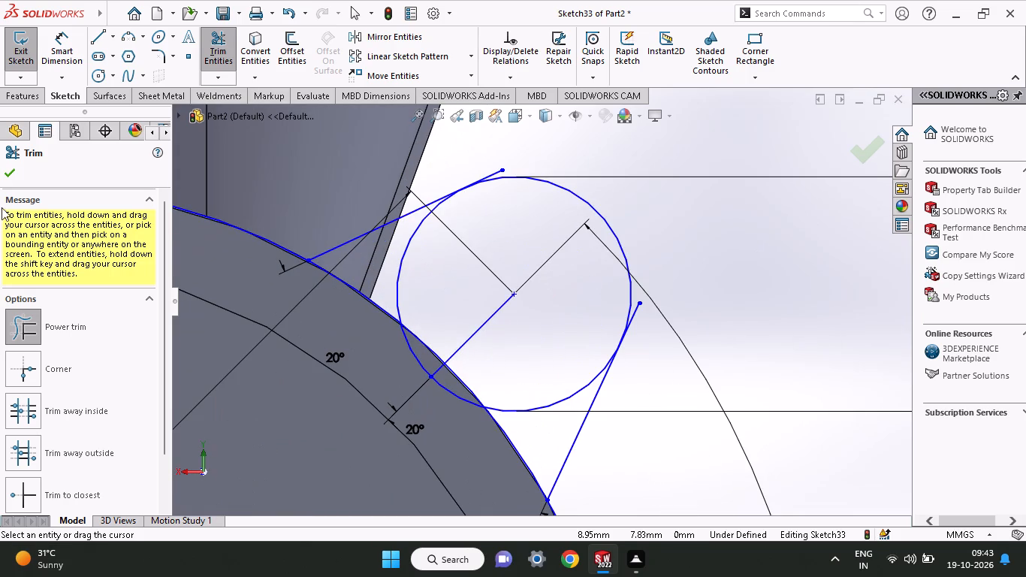
click(218, 48)
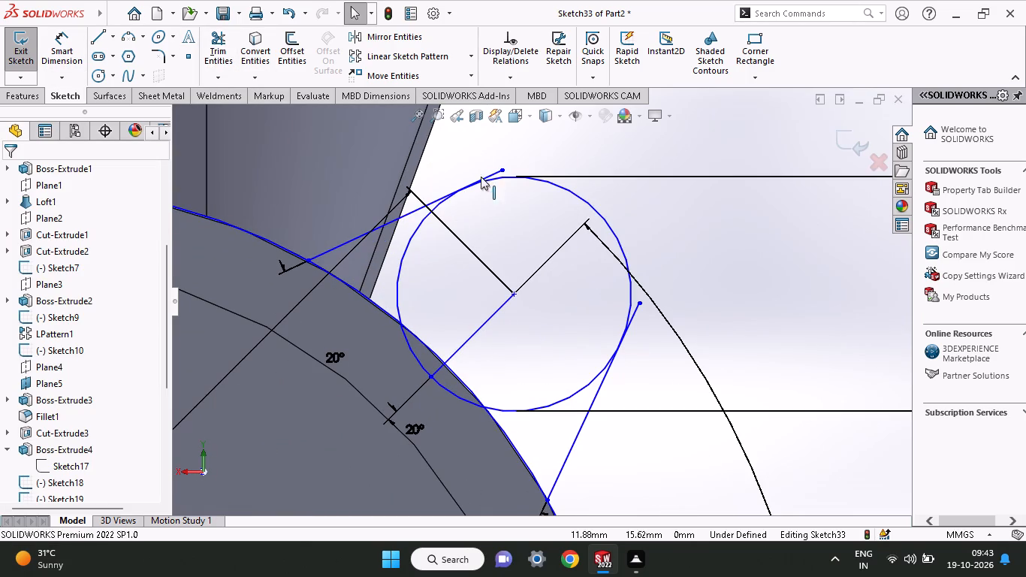
drag(478, 159, 490, 162)
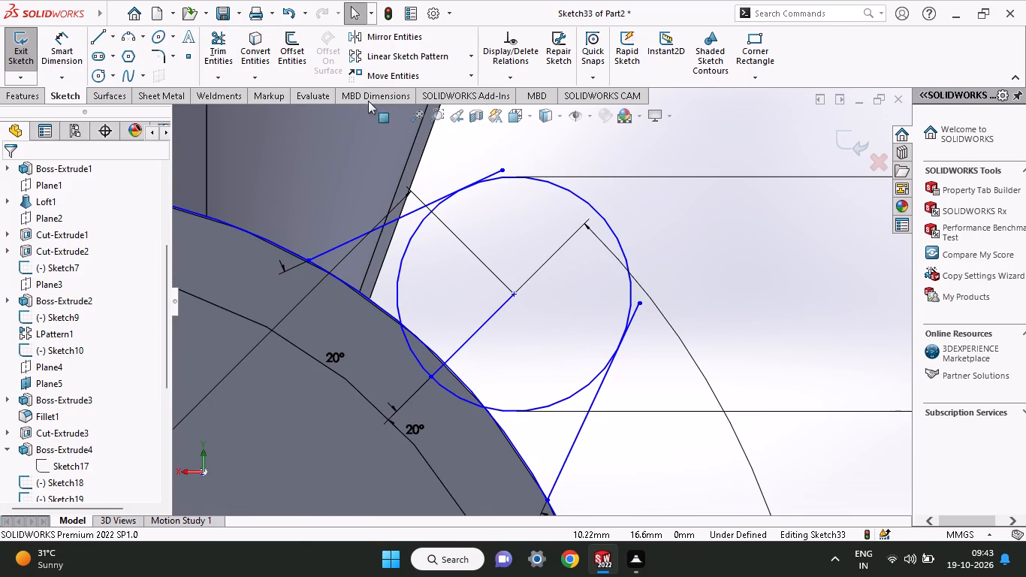
click(209, 59)
drag(480, 150, 487, 153)
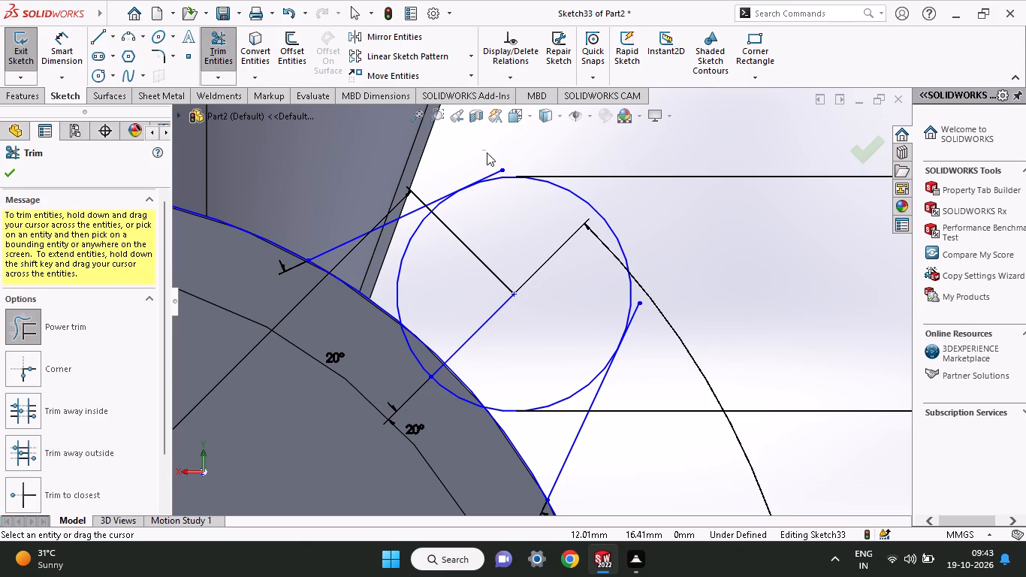
drag(487, 153, 499, 172)
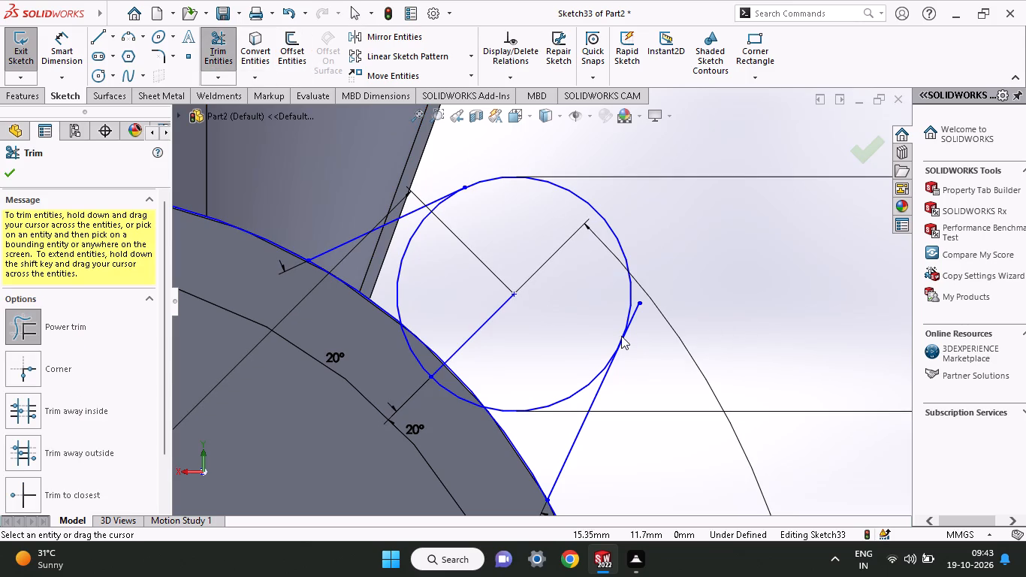
drag(647, 337, 641, 324)
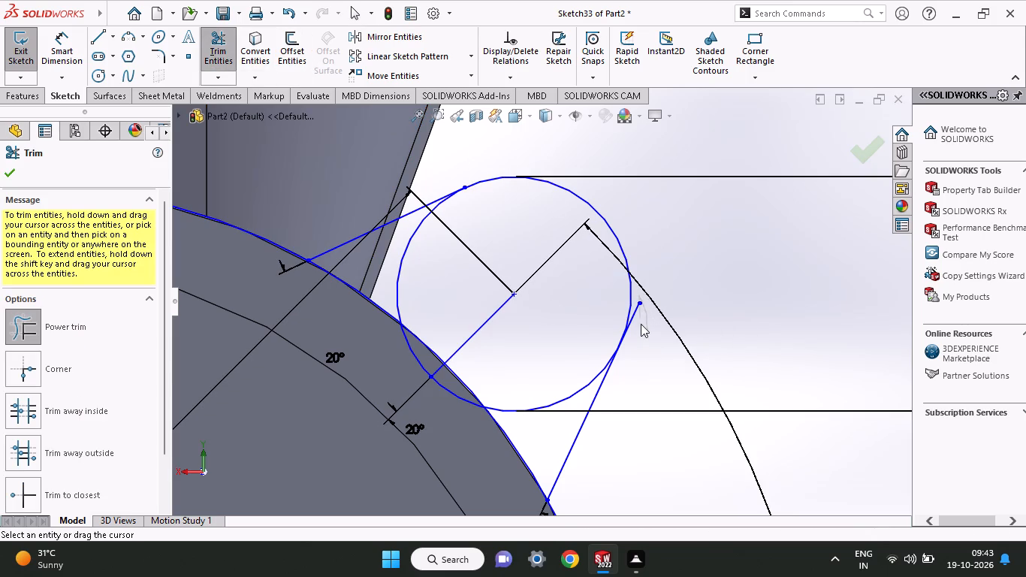
drag(641, 324, 641, 328)
drag(640, 321, 634, 298)
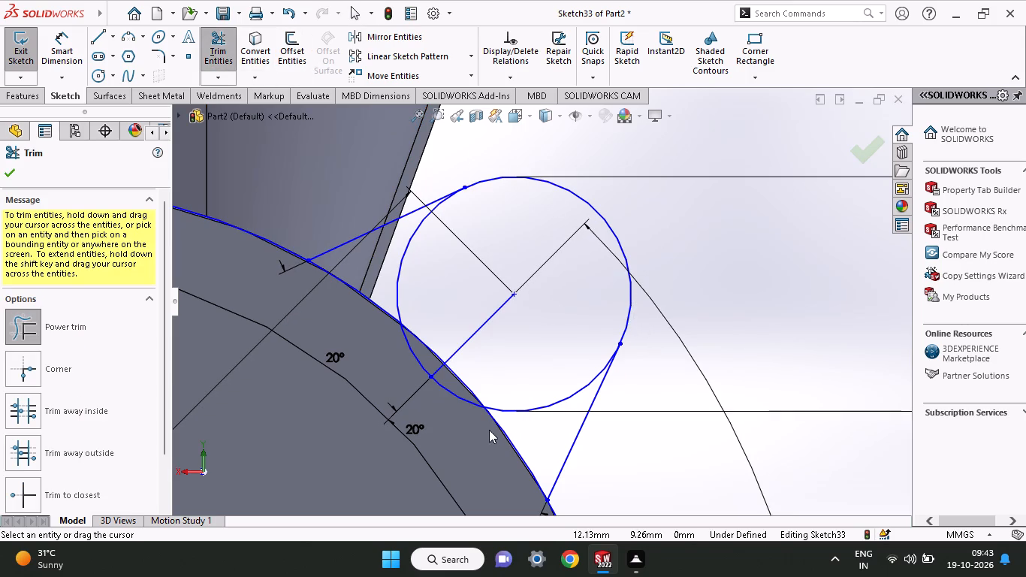
Trim away the 6 mm circle's inner arc and the remaining slanted centre line to leave a rounded, tapered lug outline.
drag(436, 421, 429, 363)
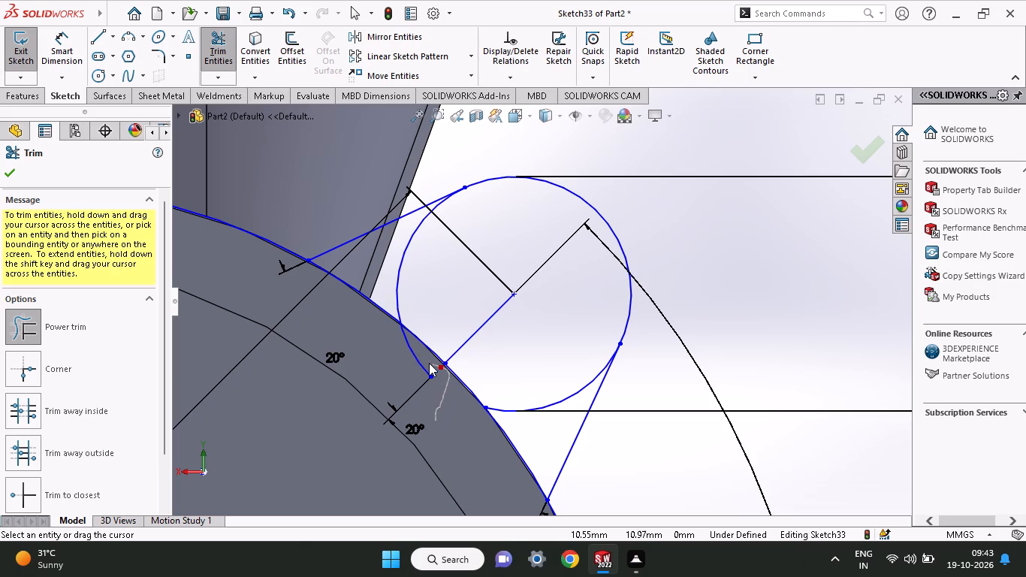
drag(429, 363, 418, 399)
drag(532, 423, 505, 337)
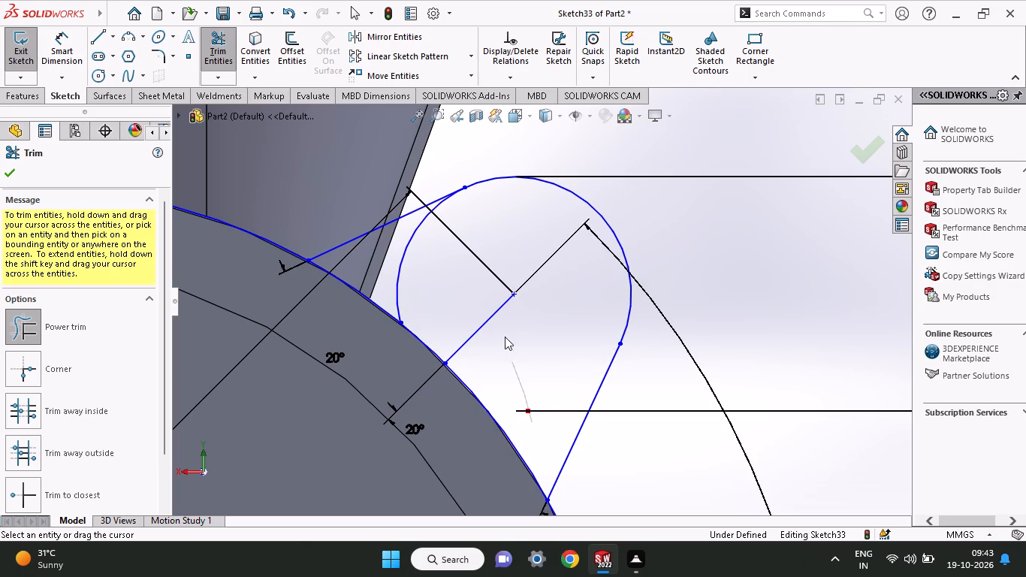
drag(505, 337, 395, 266)
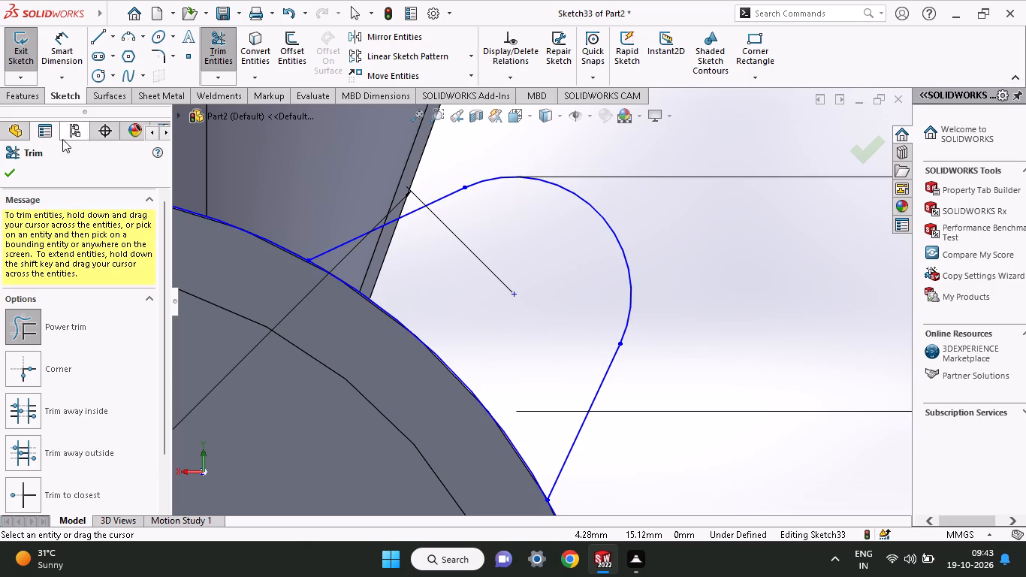
Extrude the closed lug region 4 mm blind, reversed to run back along the cylindrical housing and merged with it.
click(11, 93)
click(23, 63)
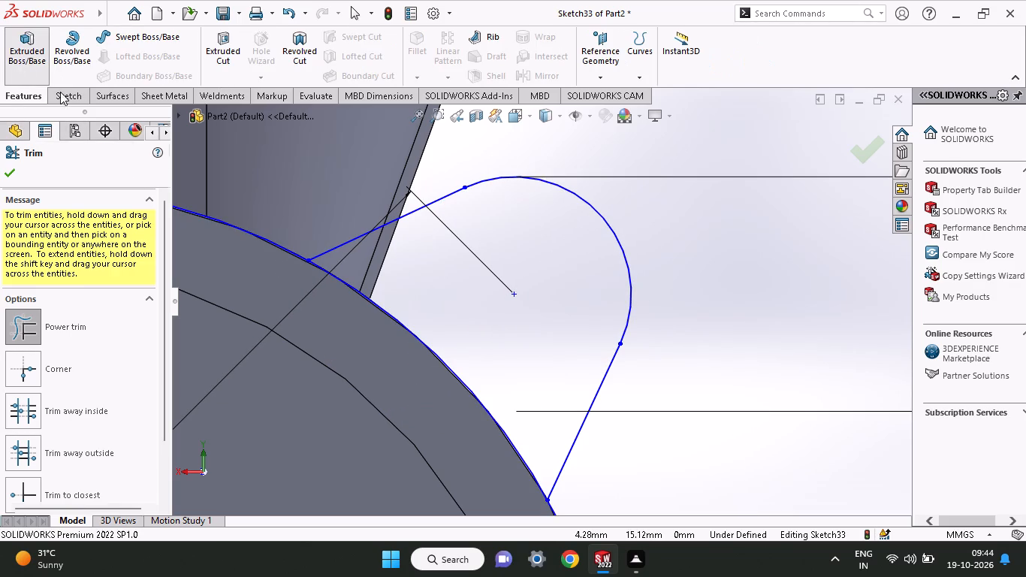
click(490, 316)
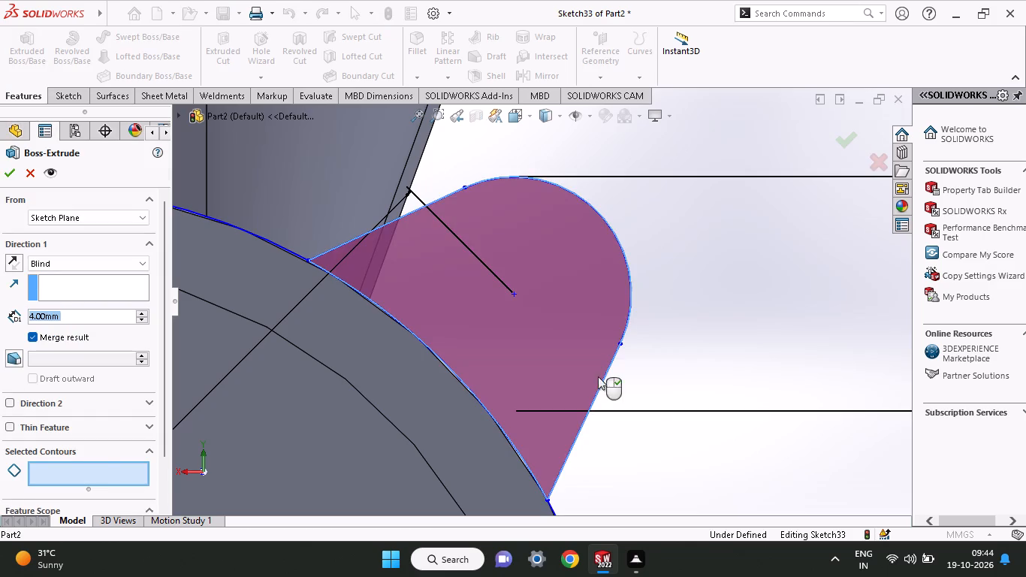
middle_drag(642, 399, 584, 415)
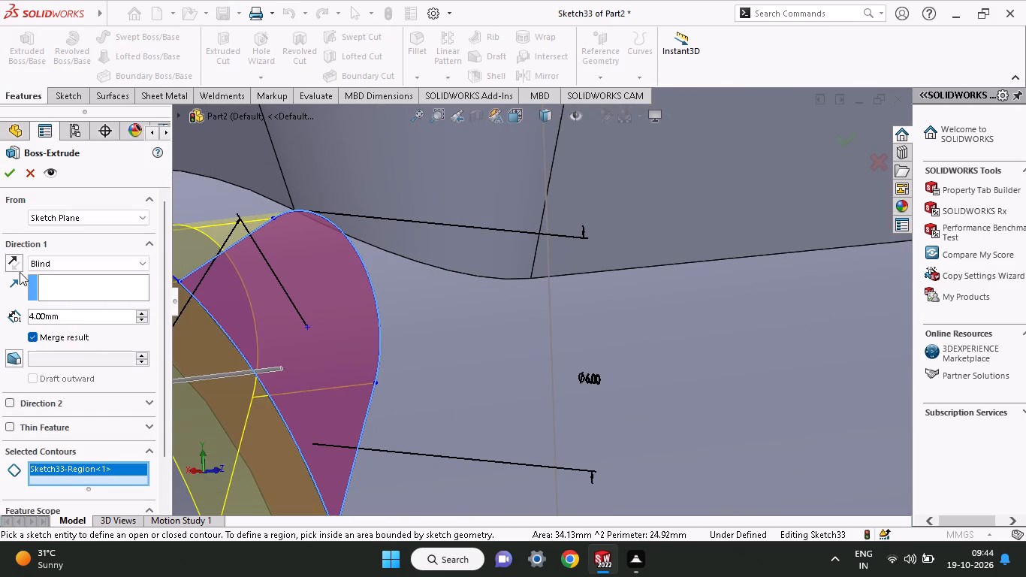
click(17, 264)
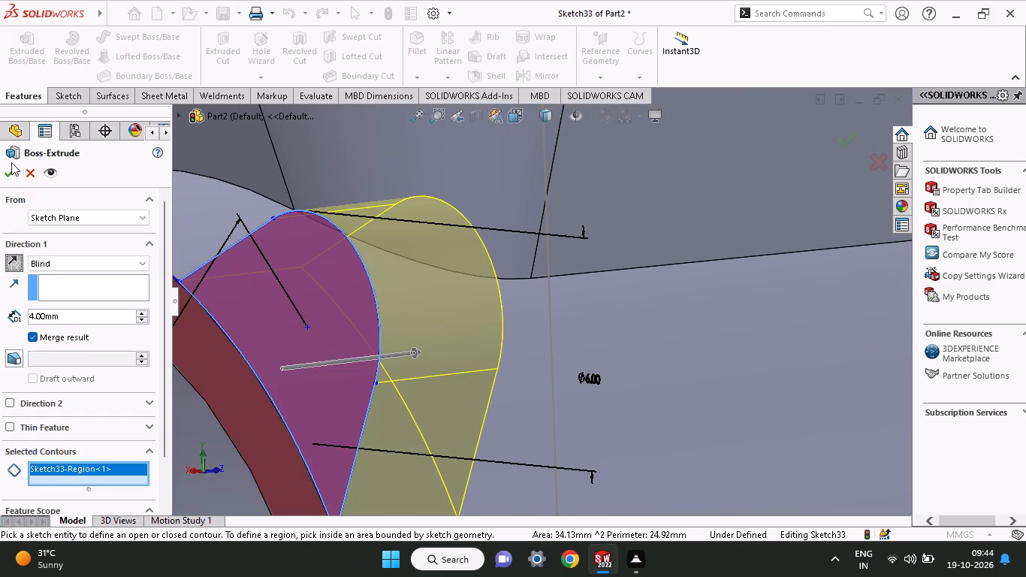
click(11, 168)
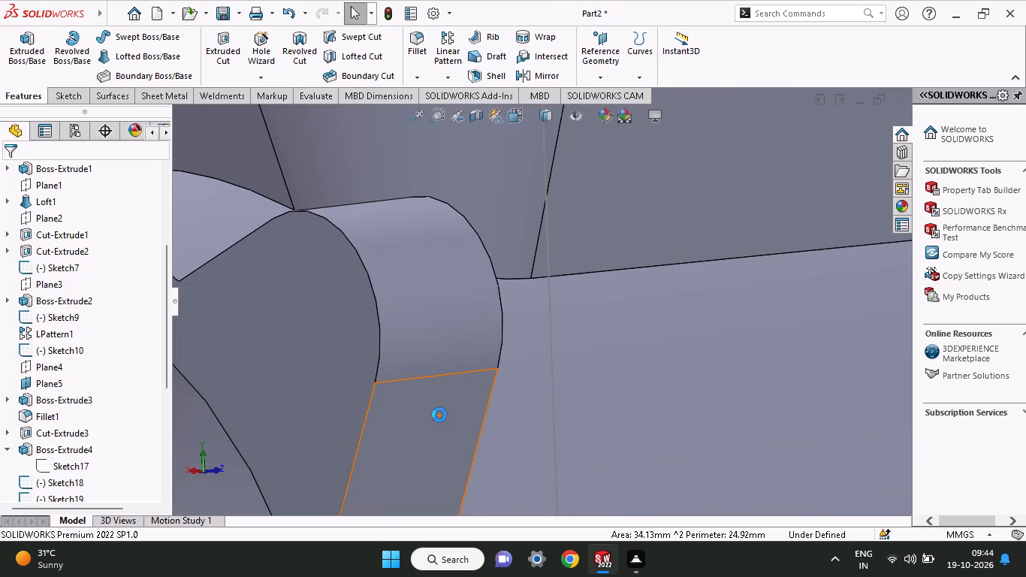
Start a new sketch on the housing's ring-shaped end face that carries the two lugs.
ctrl+scroll(439, 415, up, 7)
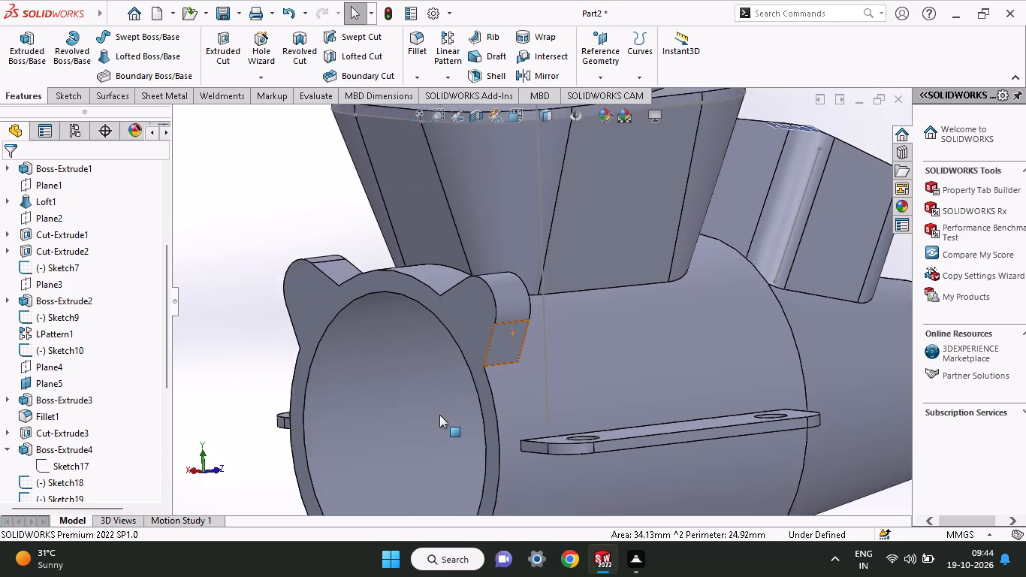
ctrl+scroll(439, 415, up, 1)
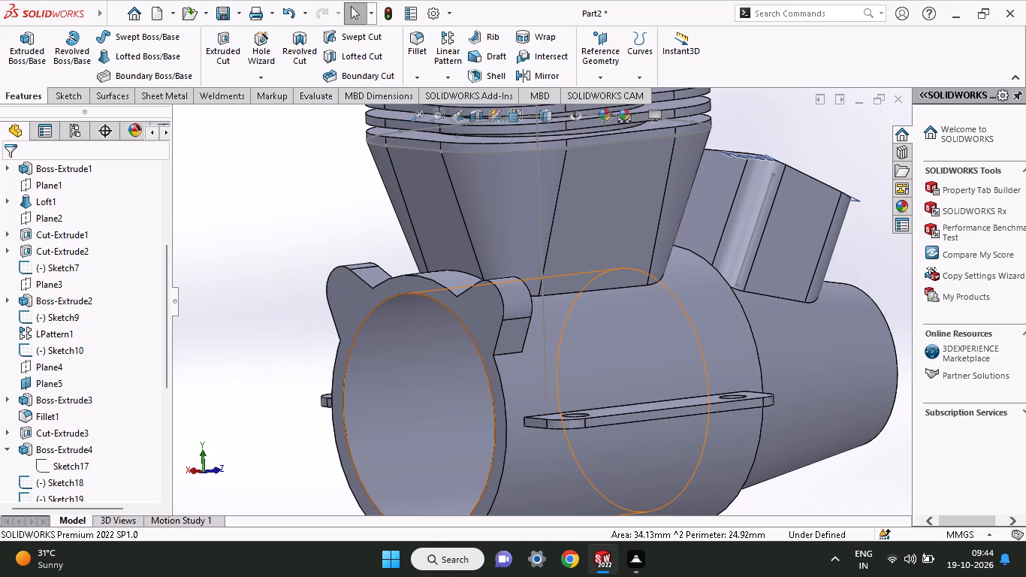
middle_drag(467, 576, 538, 502)
middle_drag(509, 439, 561, 426)
click(487, 323)
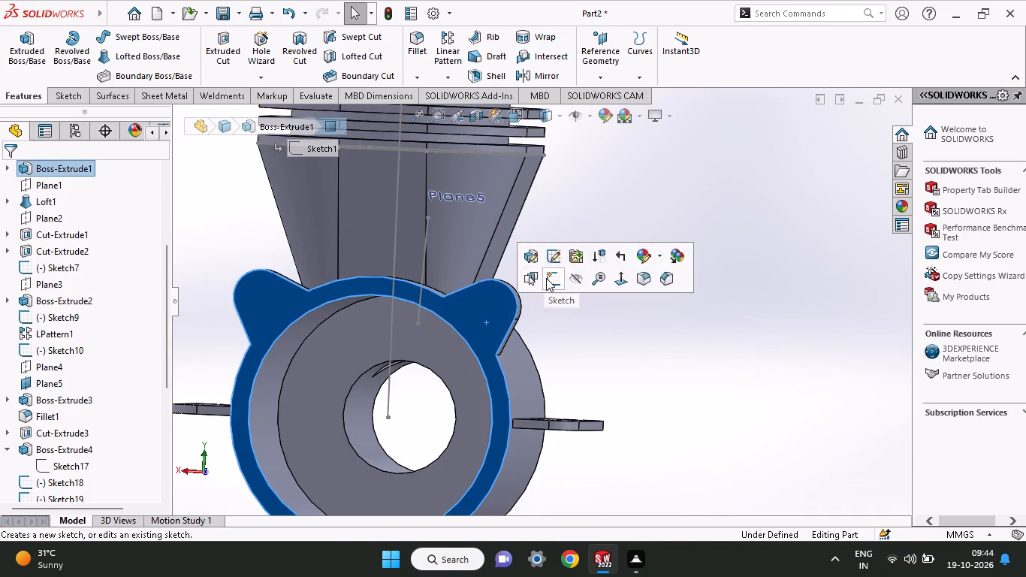
click(546, 278)
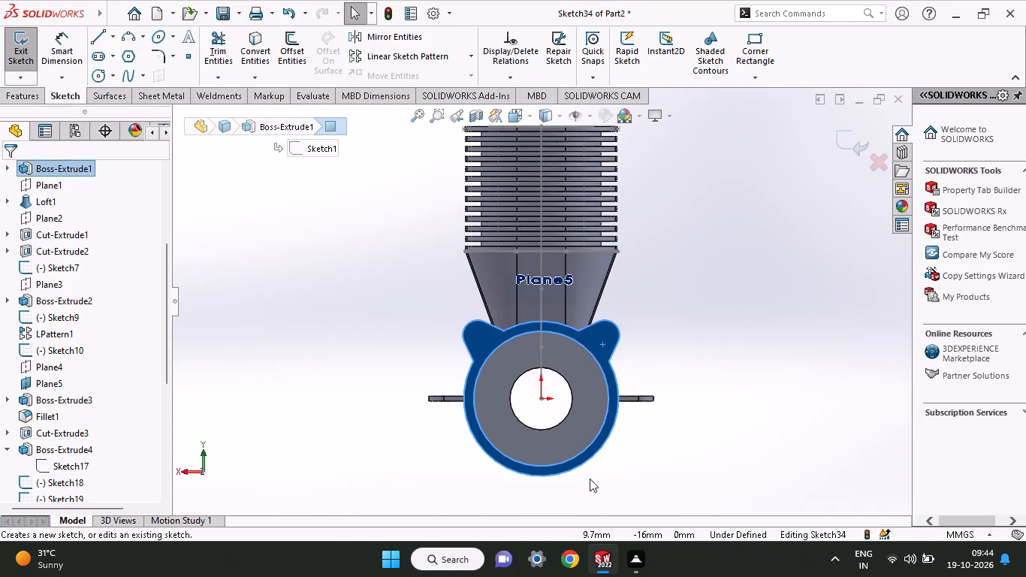
ctrl+scroll(590, 479, down, 2)
ctrl+scroll(566, 394, down, 4)
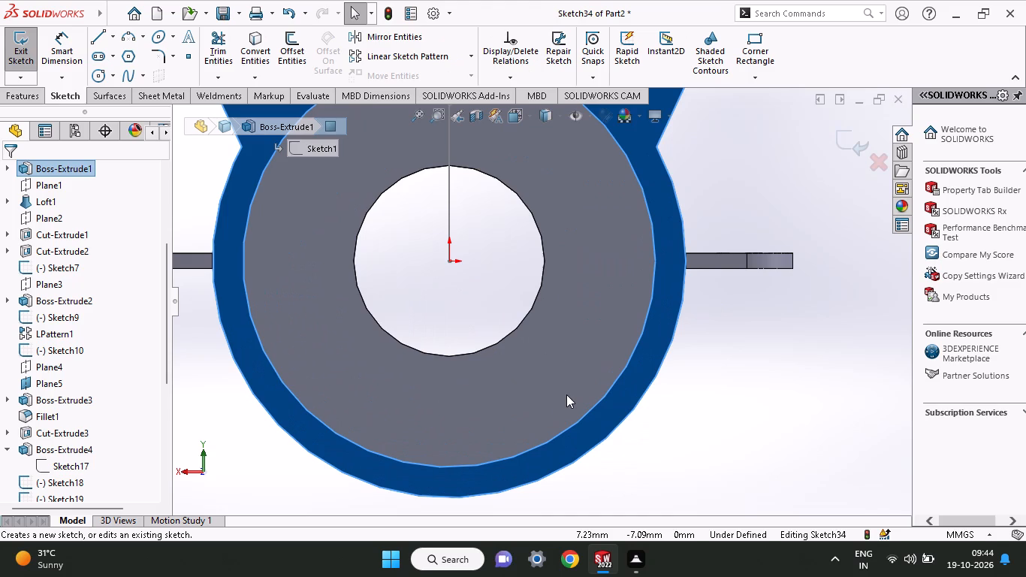
ctrl+scroll(566, 394, up, 2)
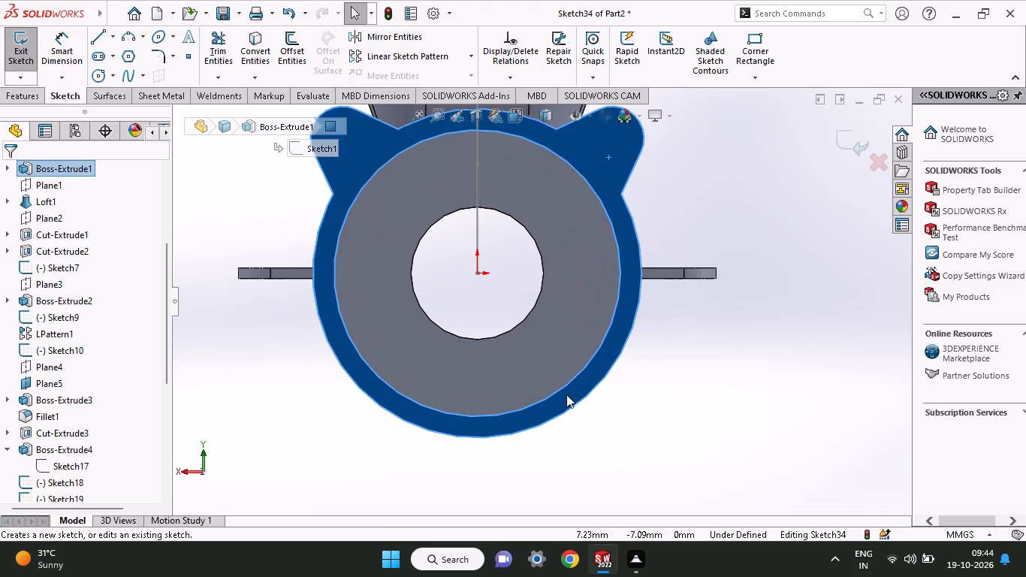
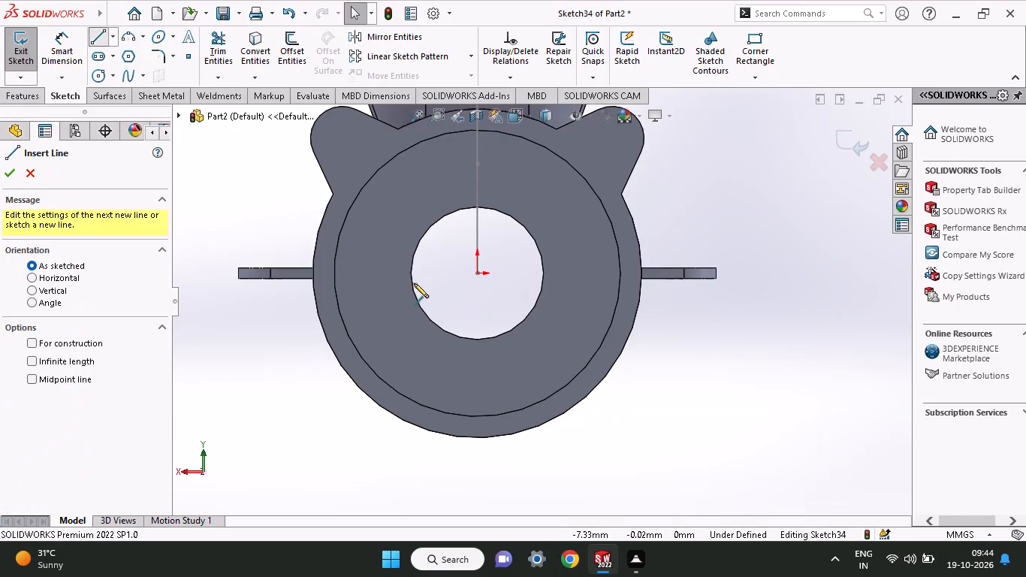
Sketch two lines from the origin: a slanted one about 21 mm long to the lower left and a horizontal one about 25 mm left.
click(478, 276)
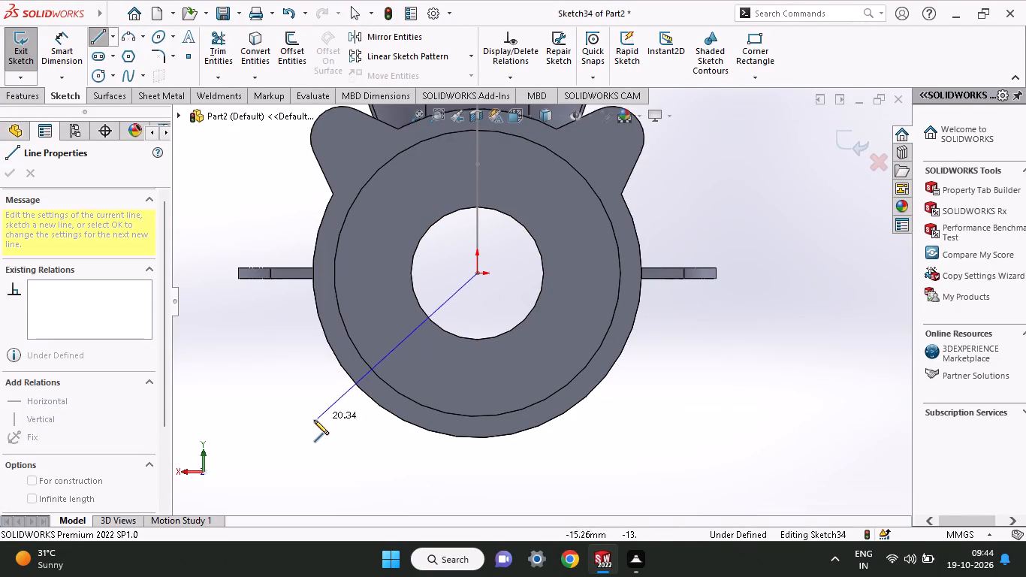
click(312, 421)
right_click(252, 385)
click(287, 391)
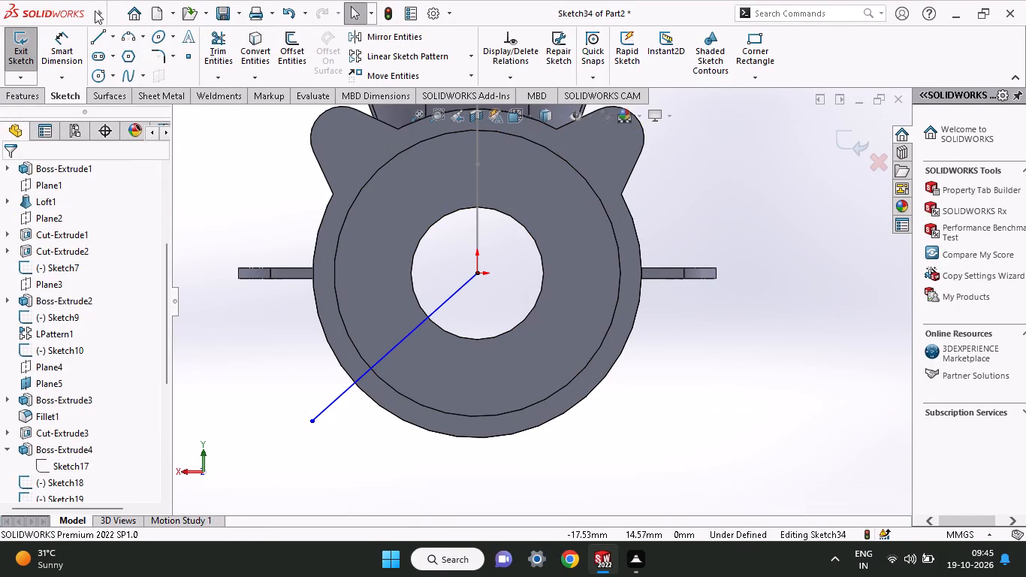
click(90, 43)
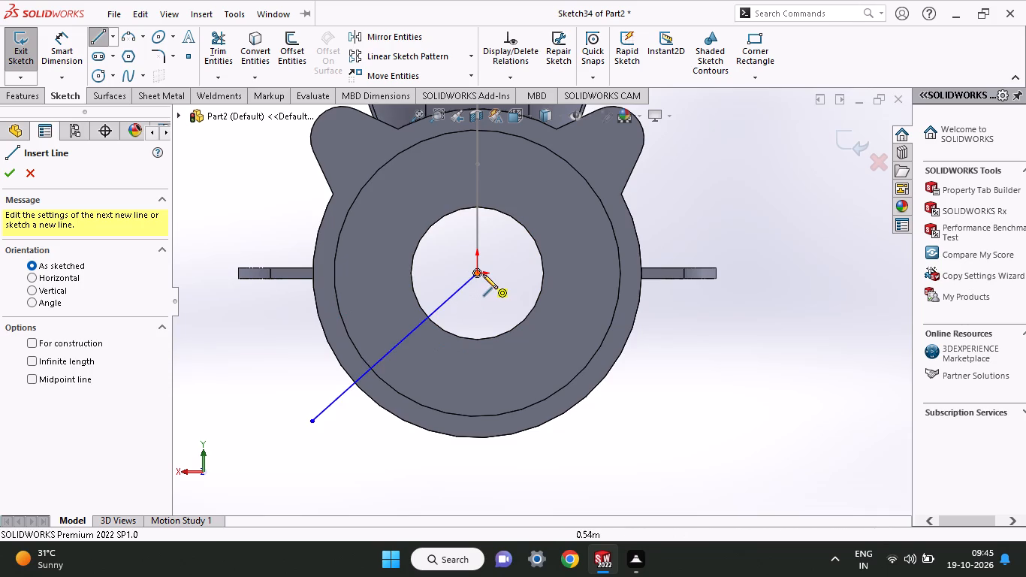
click(475, 274)
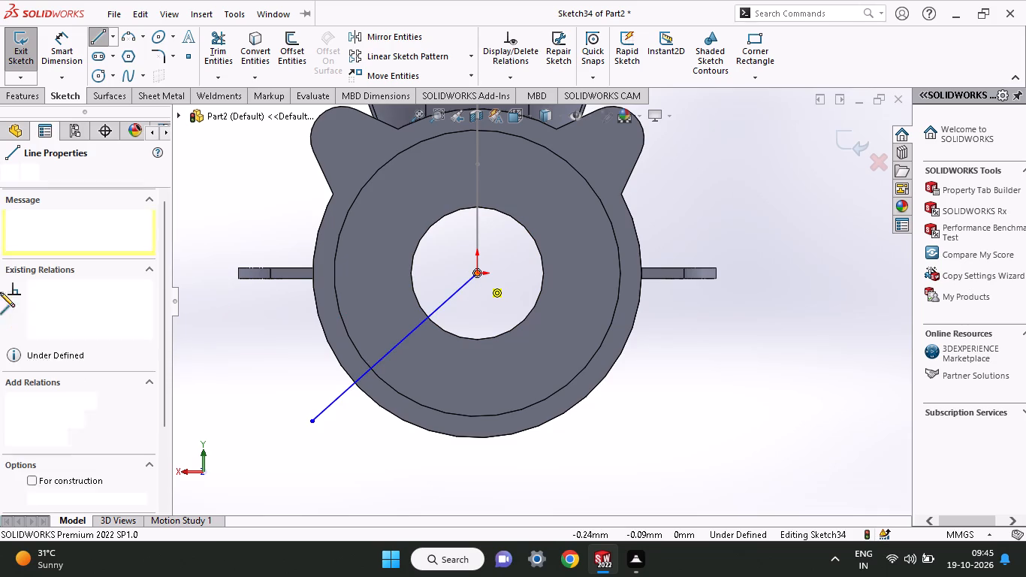
click(216, 271)
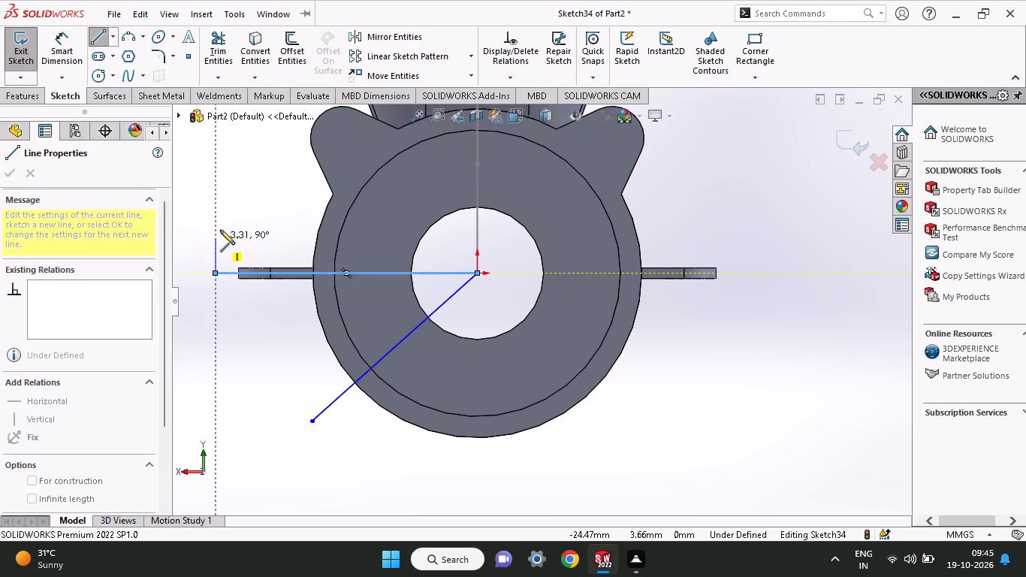
right_click(234, 209)
click(260, 222)
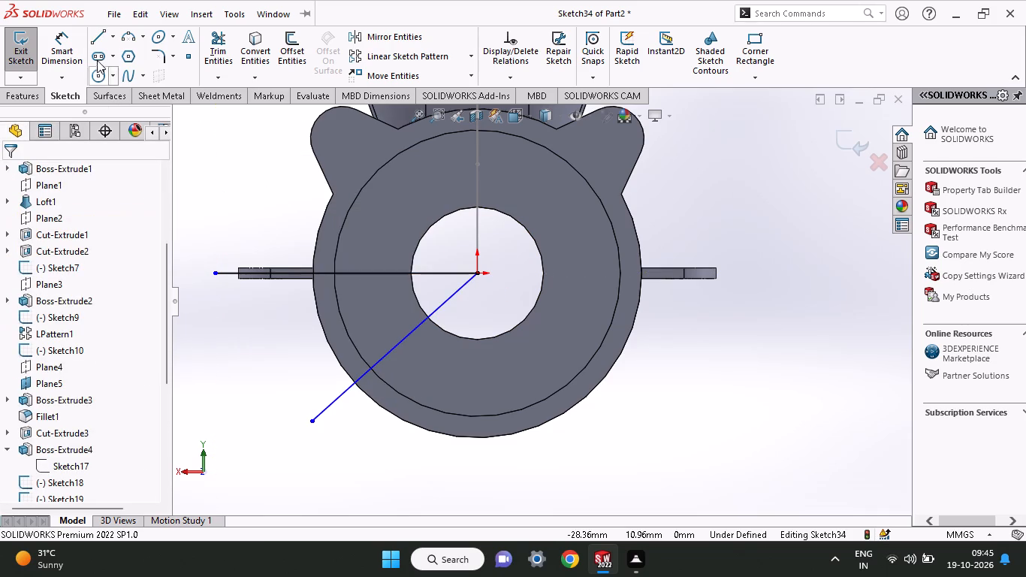
Dimension the angle between the two lines as 45° and the slanted line's length as 18 mm.
click(66, 49)
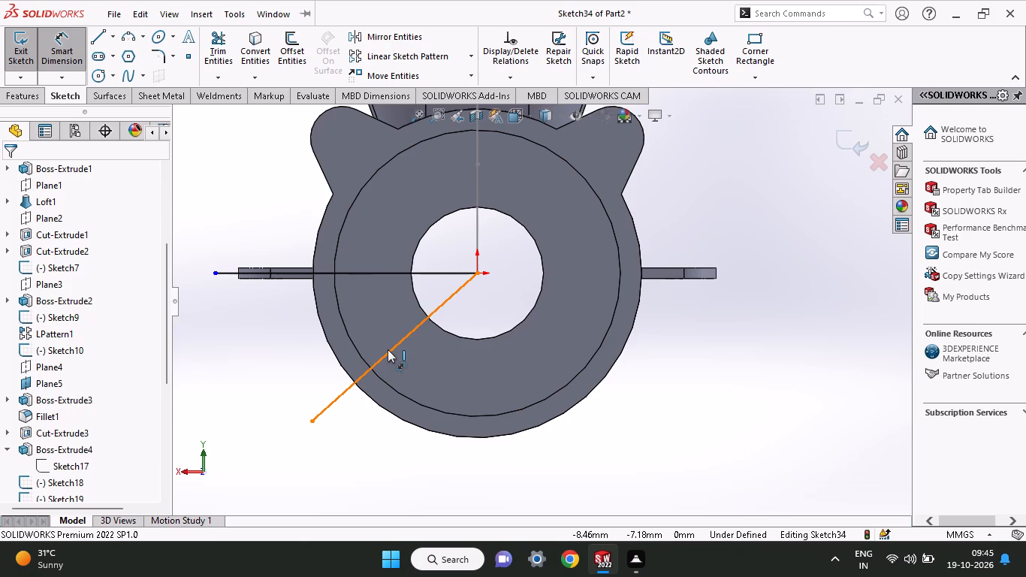
click(388, 349)
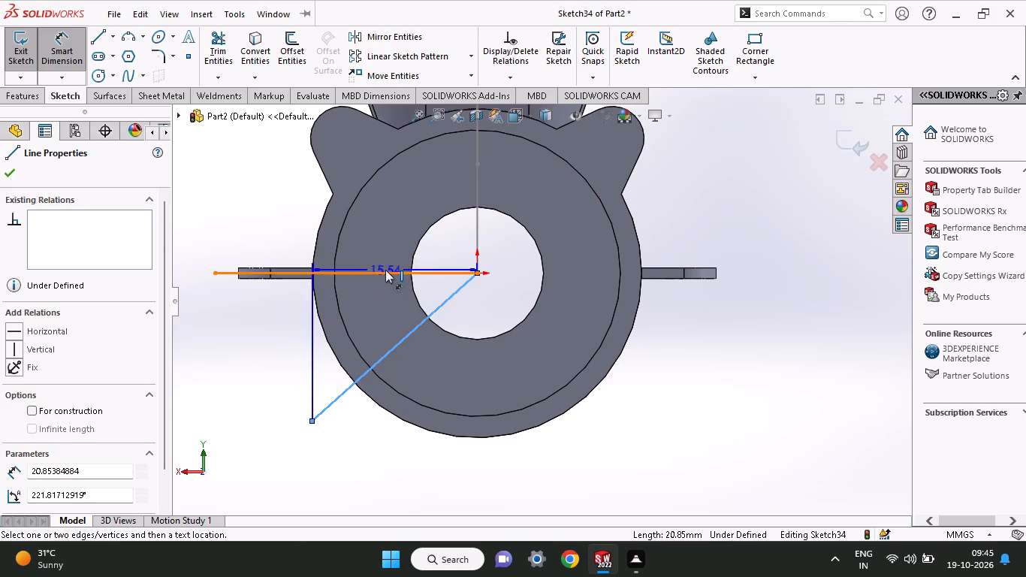
click(387, 274)
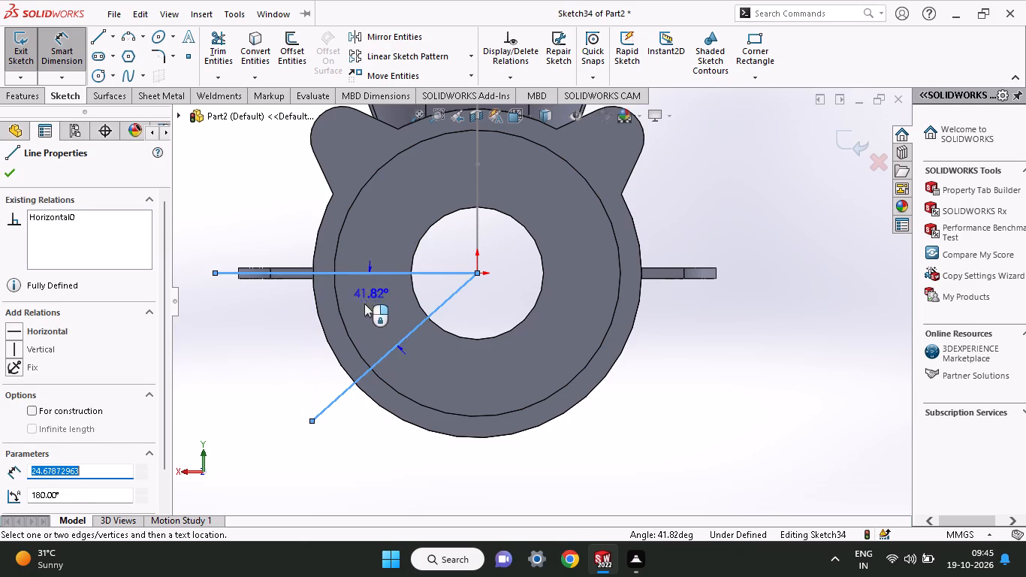
drag(364, 306, 370, 310)
text(45)
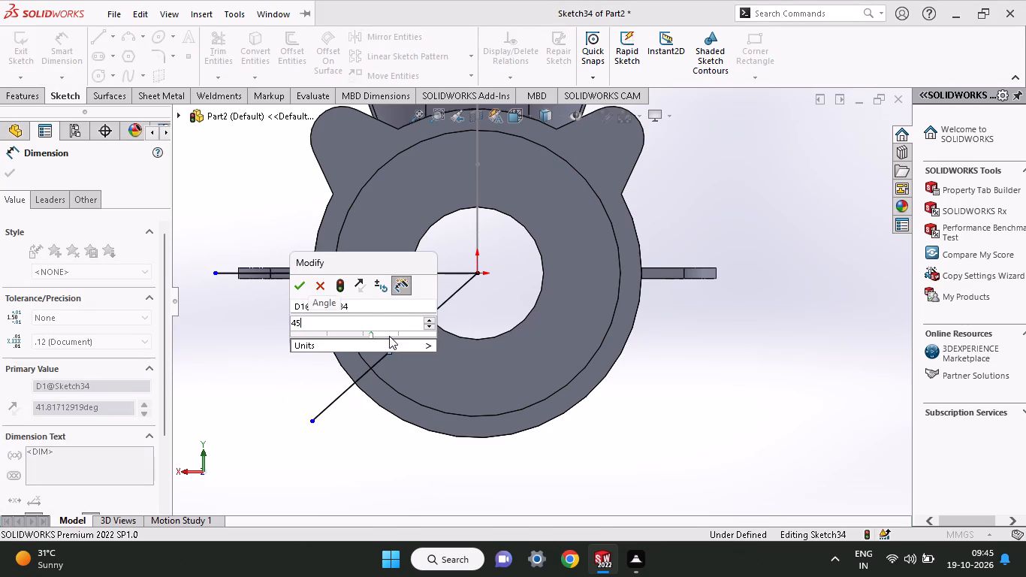
key(Return)
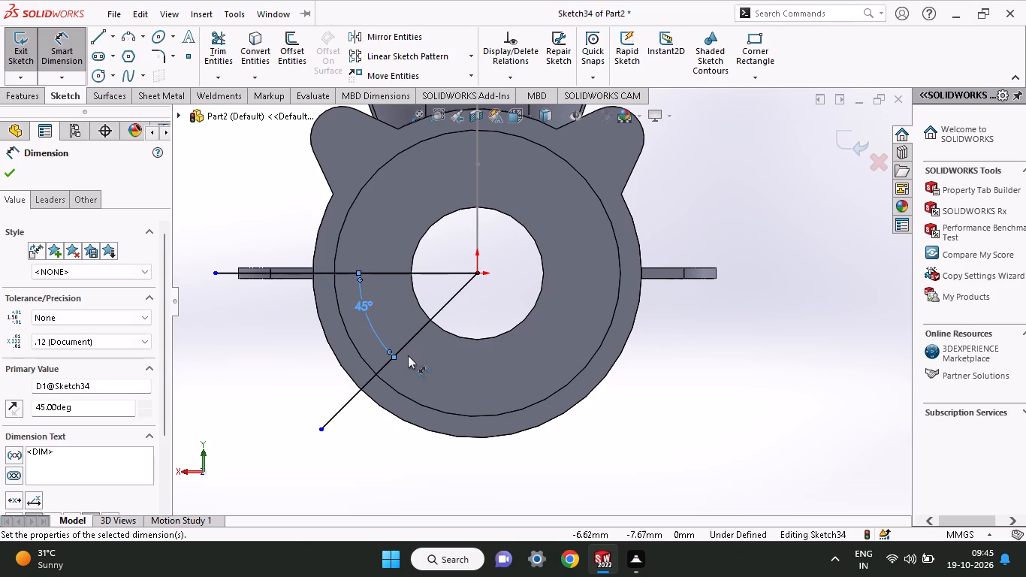
click(408, 344)
click(421, 371)
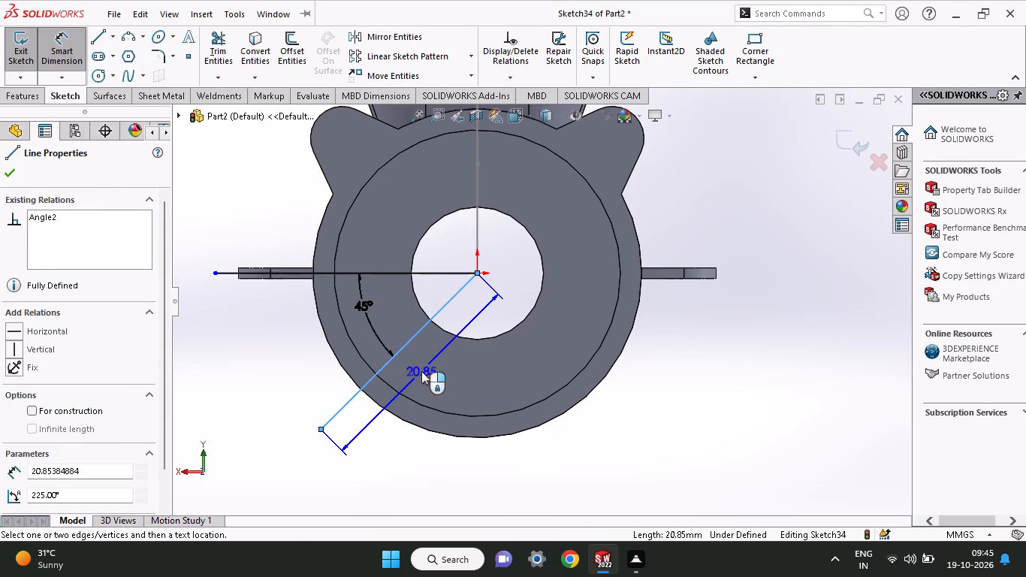
text(18)
key(Return)
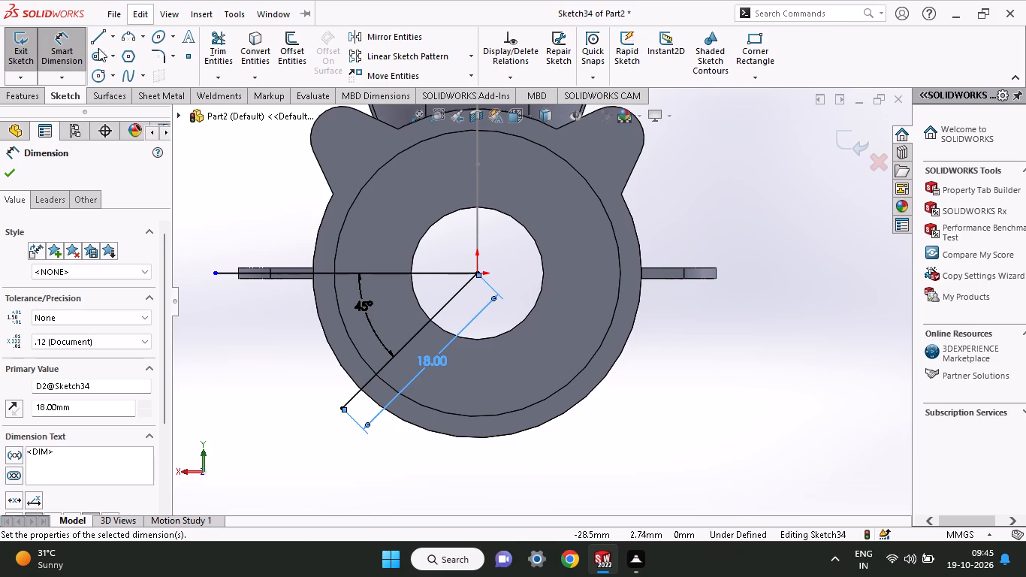
Sketch a circle centred on the slanted line's outer endpoint and dimension its diameter as 6 mm.
click(92, 73)
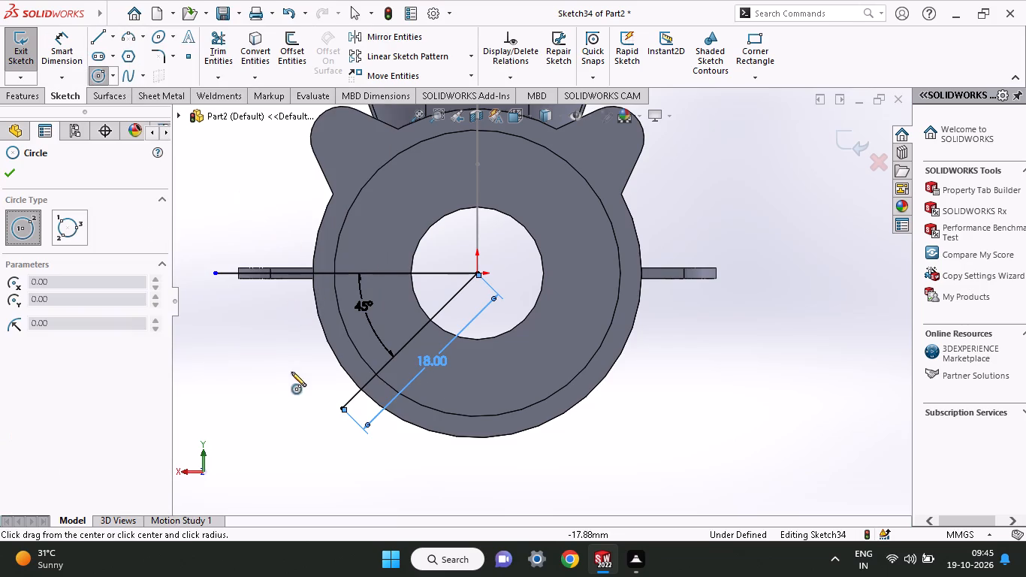
click(343, 409)
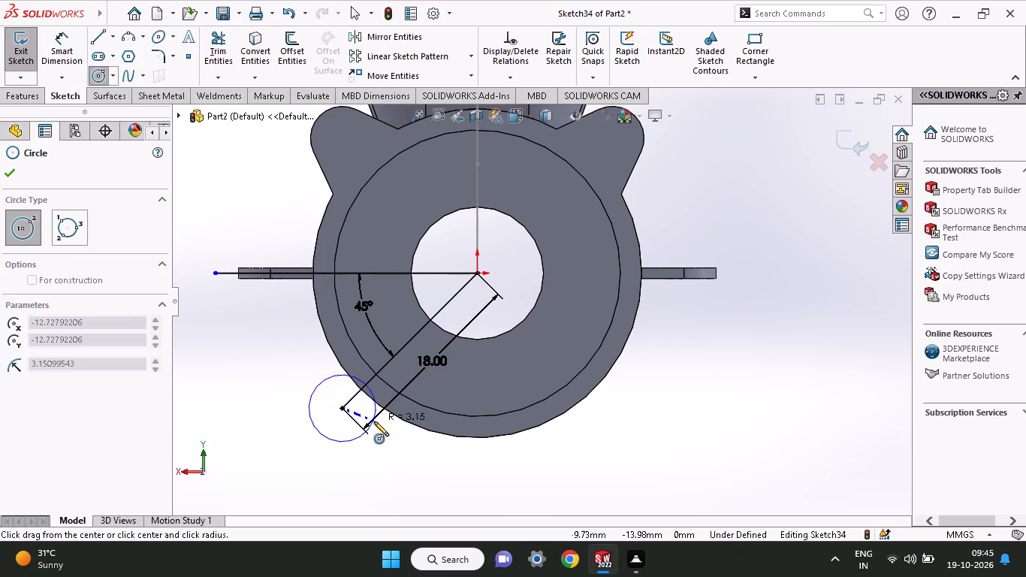
click(376, 422)
click(56, 50)
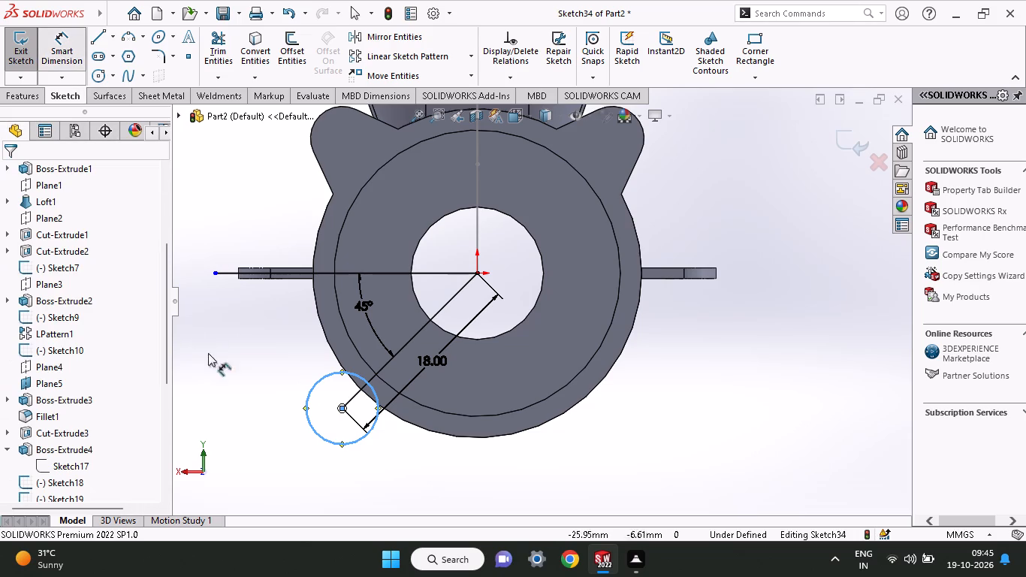
drag(315, 388, 311, 382)
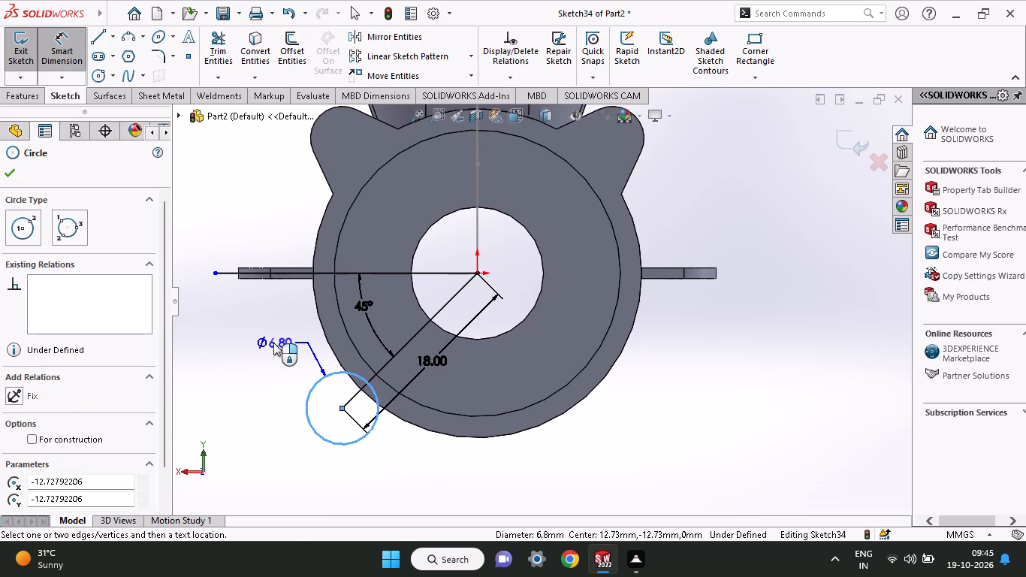
click(273, 343)
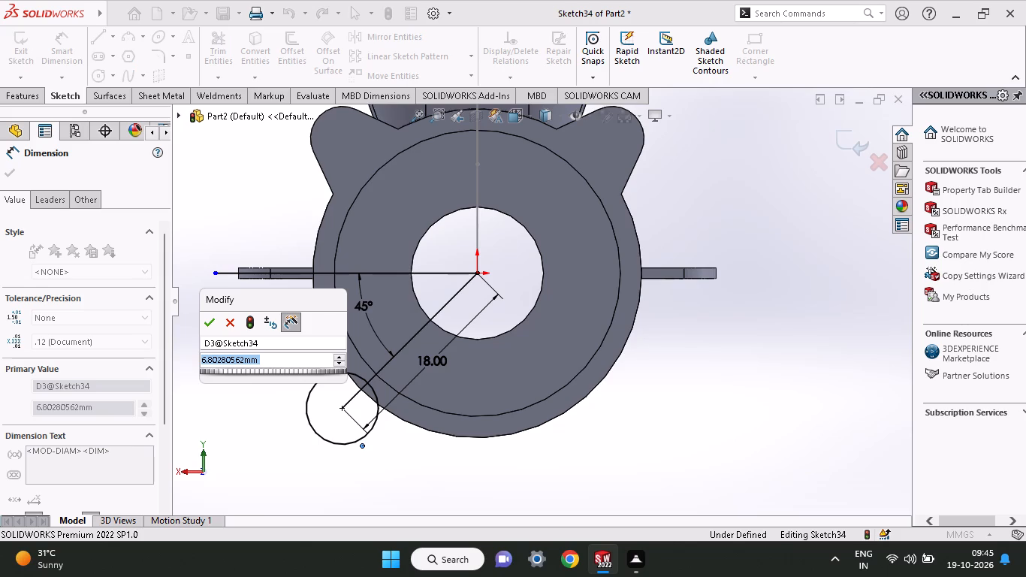
key(6)
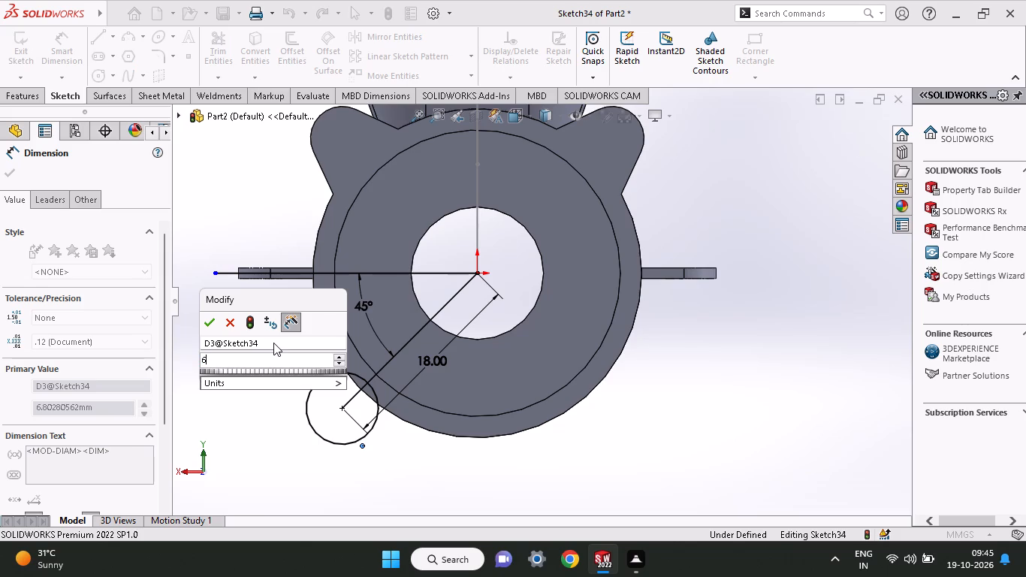
key(Return)
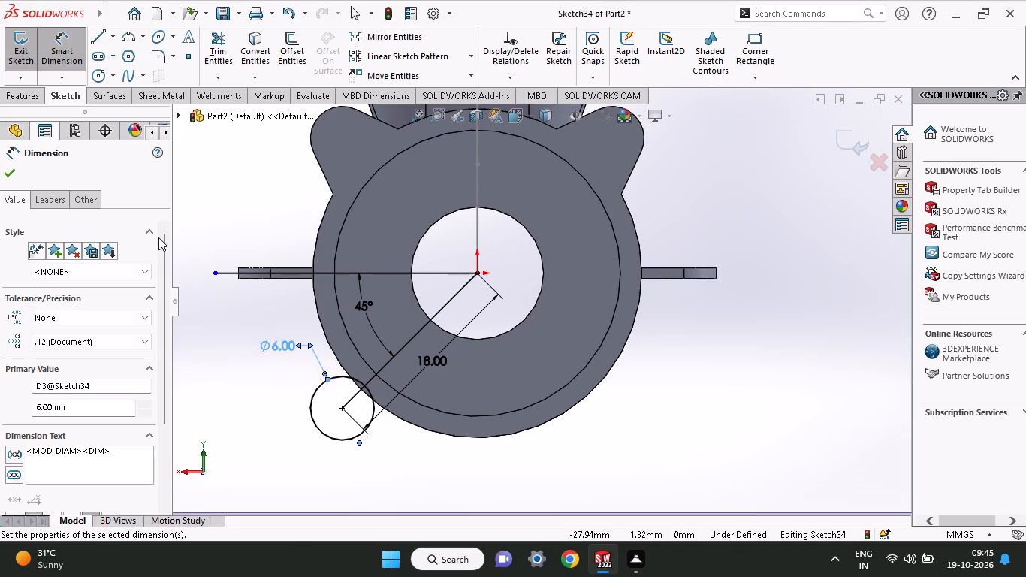
click(2, 171)
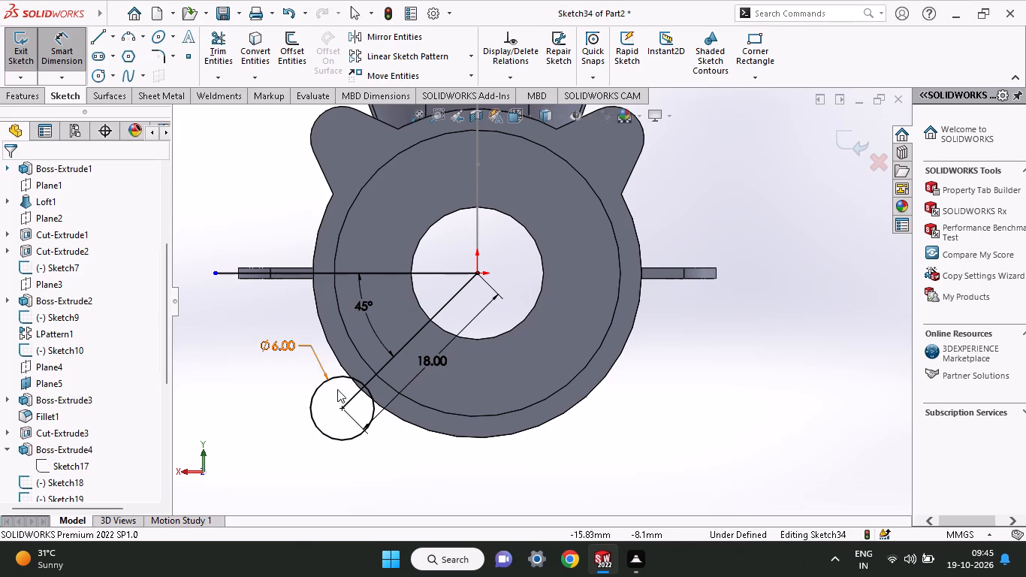
Sketch two separate side lines, about 8.6 mm and 7.2 mm long, running from either side of the 6 mm circle onto the ring face.
ctrl+scroll(367, 388, down, 3)
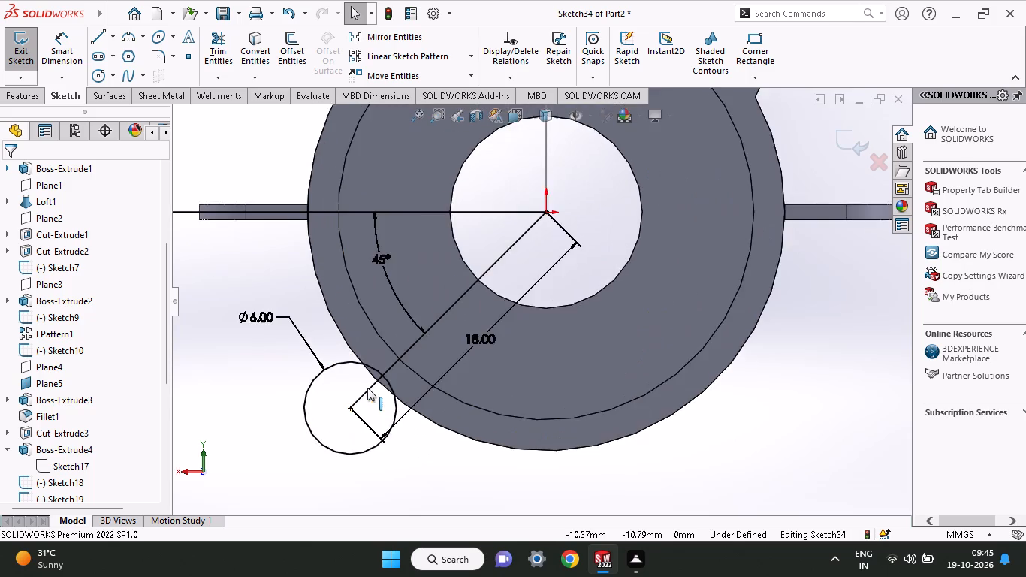
click(392, 372)
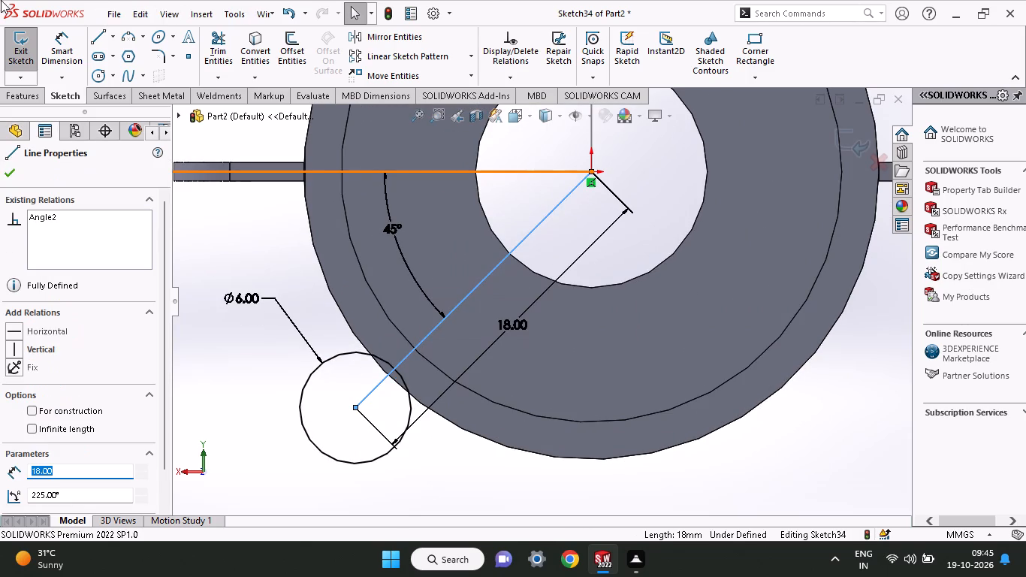
click(98, 38)
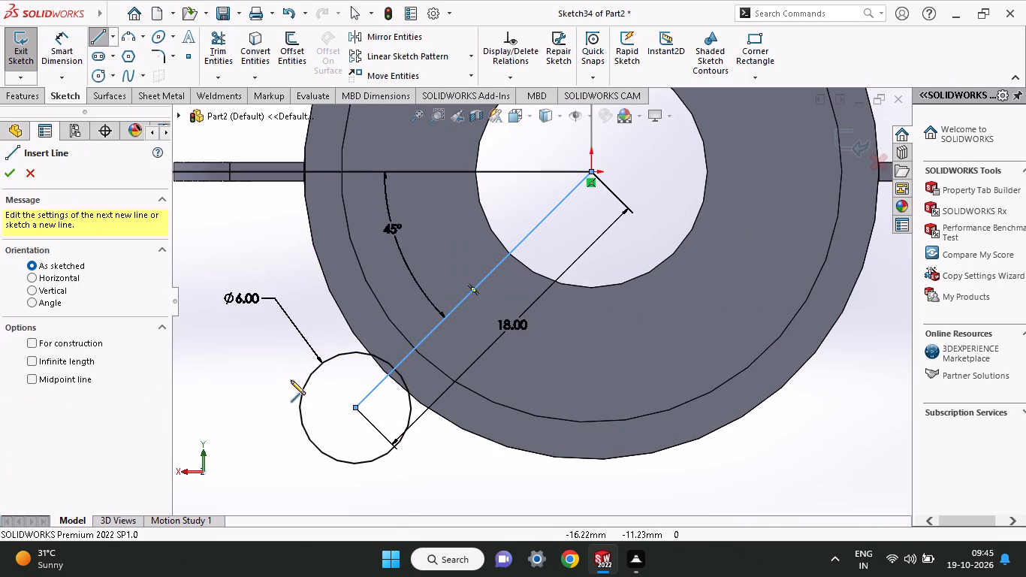
click(291, 380)
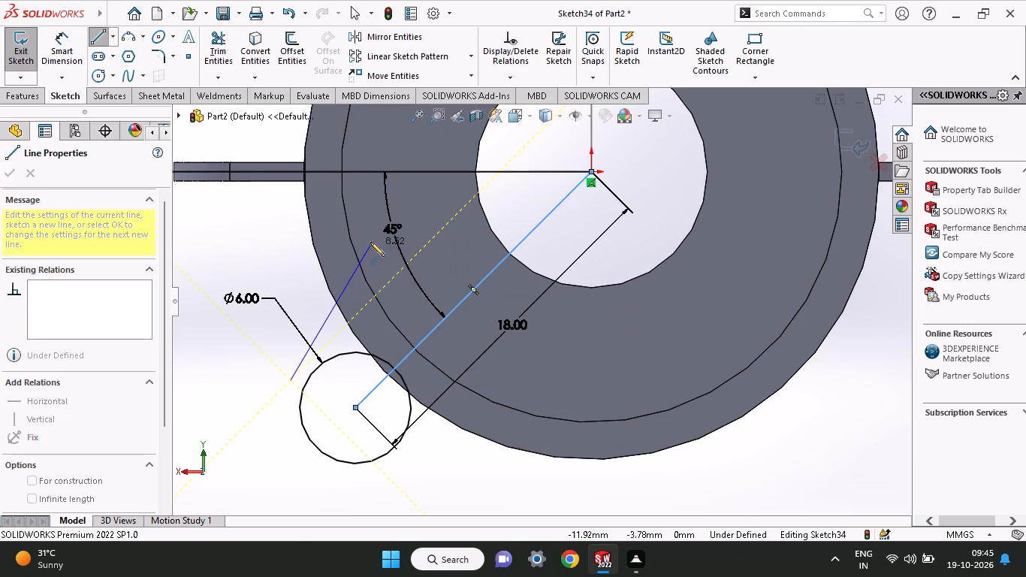
click(370, 242)
right_click(430, 231)
click(469, 253)
click(469, 247)
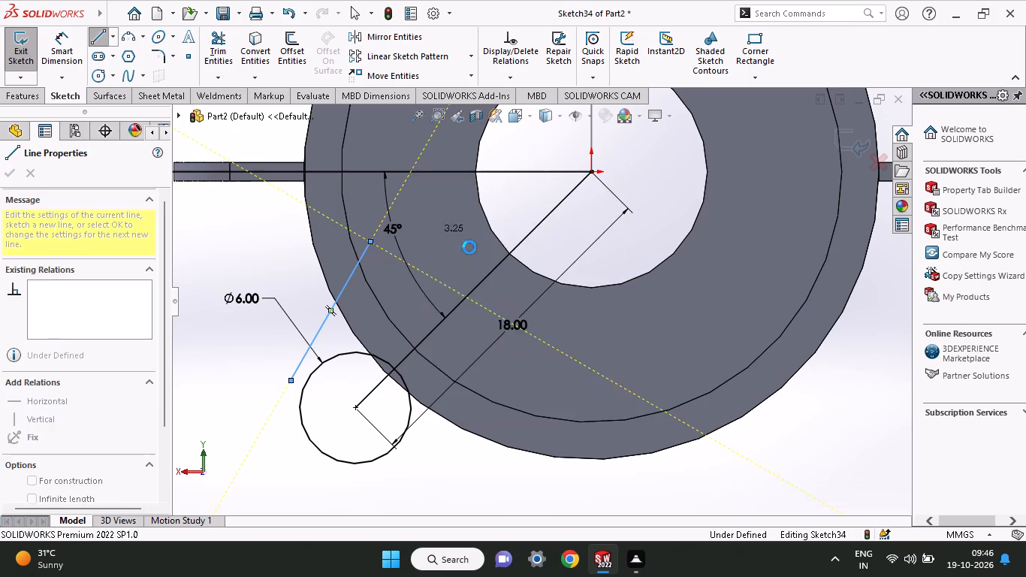
click(104, 41)
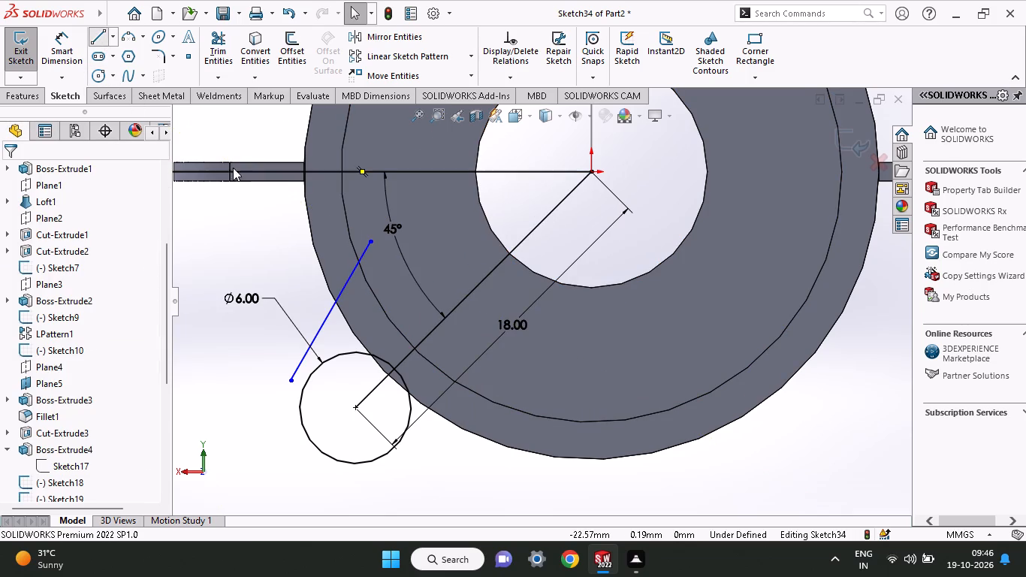
click(364, 470)
click(490, 427)
right_click(556, 359)
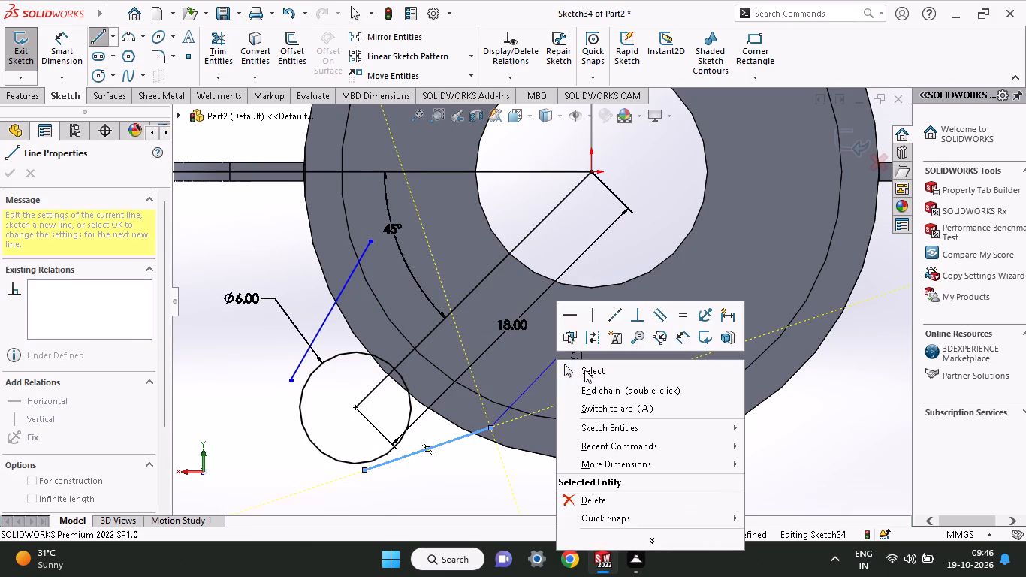
click(584, 370)
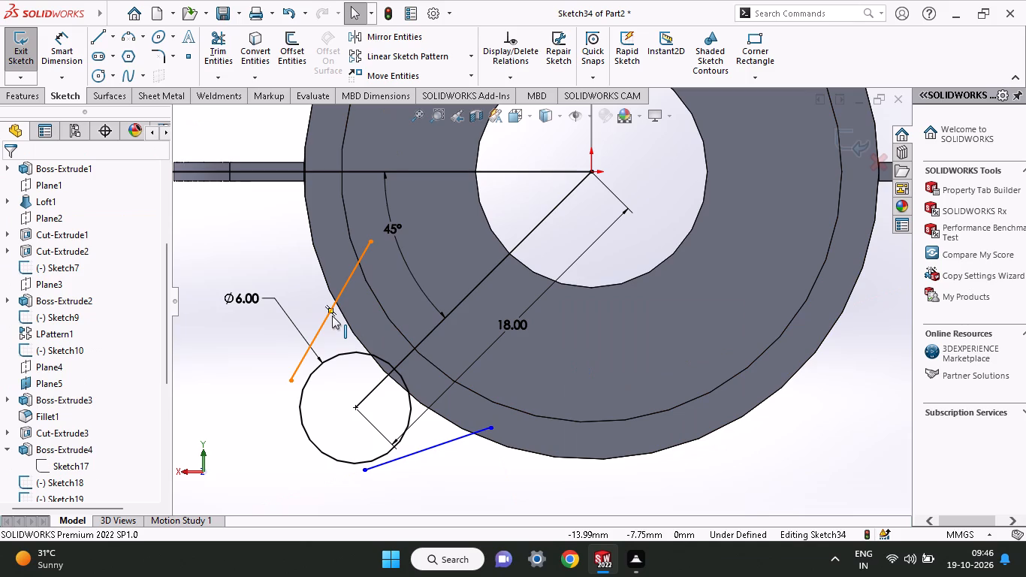
Make both side lines tangent to the 6 mm circle.
shift+click(301, 356)
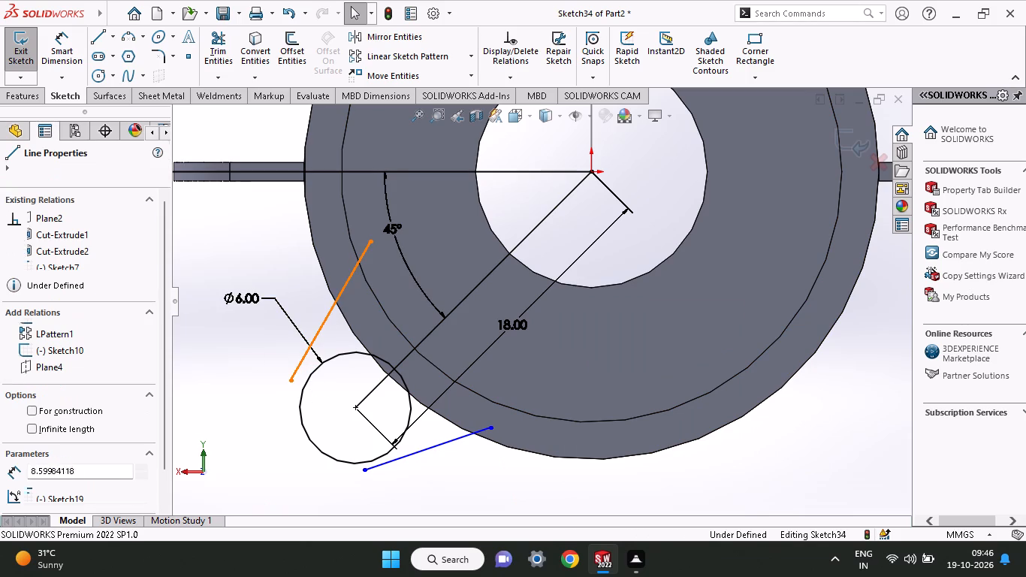
shift+click(312, 379)
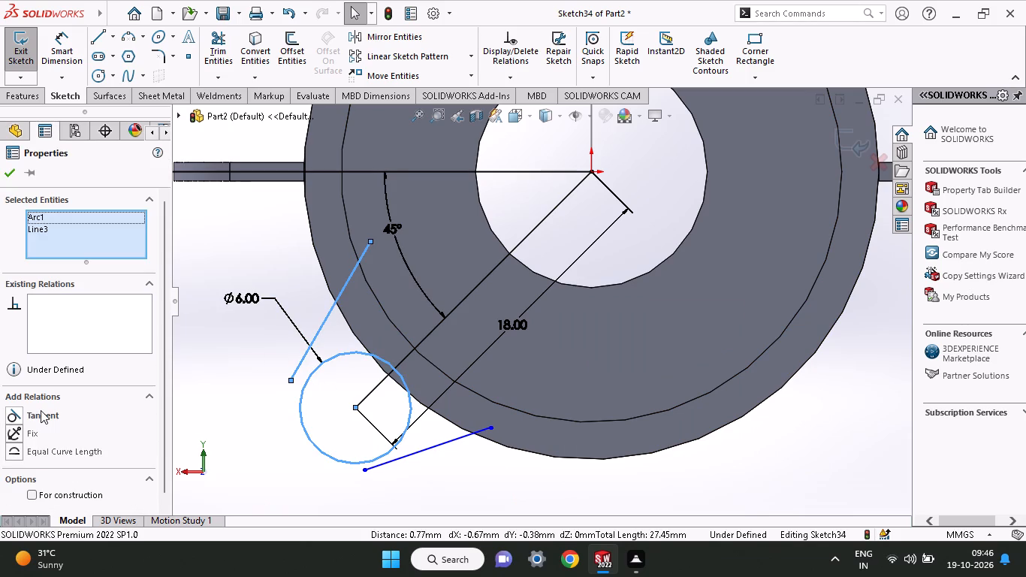
click(41, 410)
click(12, 167)
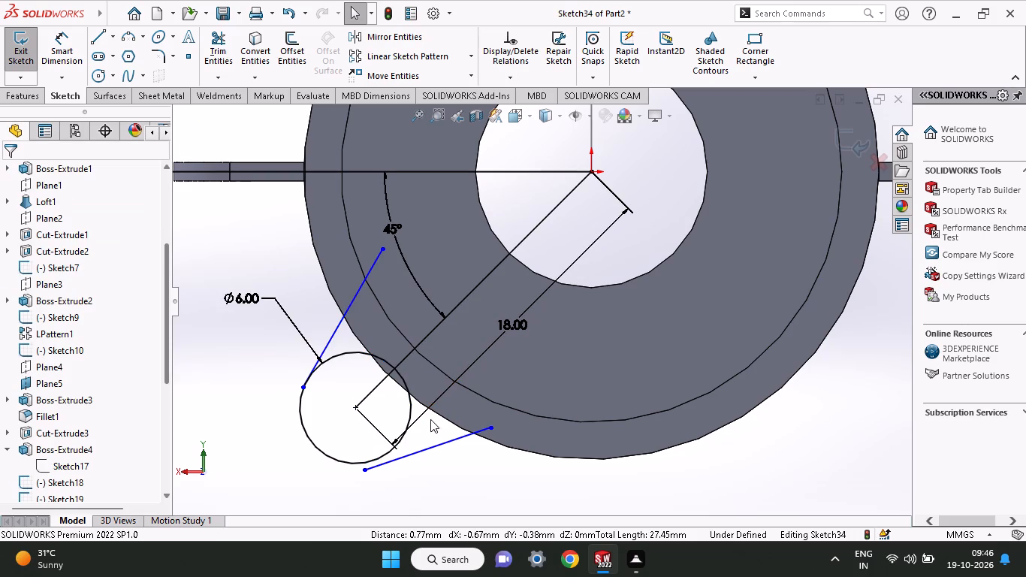
shift+click(435, 444)
shift+click(406, 418)
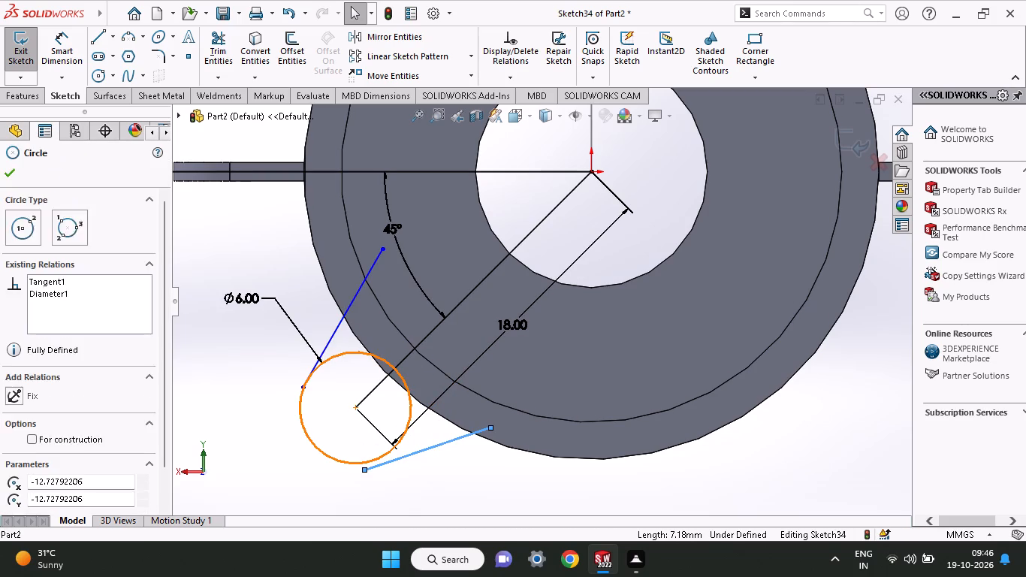
click(32, 419)
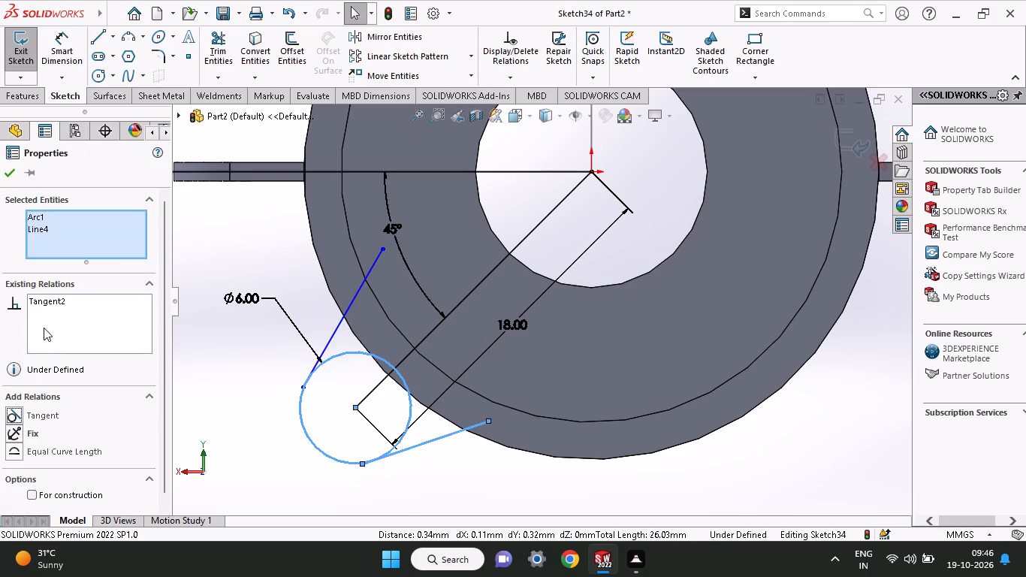
click(5, 174)
Sketch a circle centred on the origin and coinciding with the ring face's outer edge.
click(104, 71)
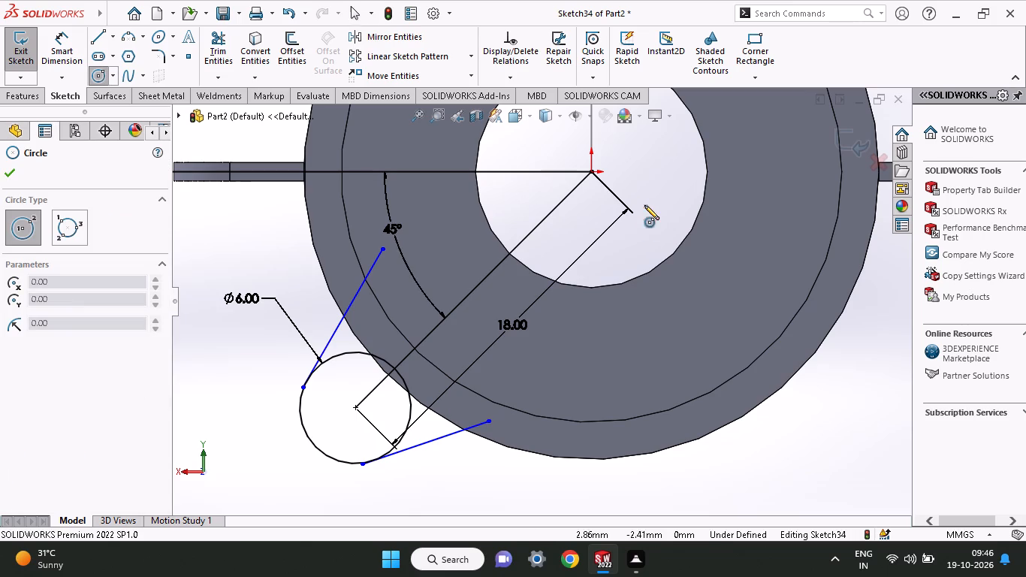
click(590, 173)
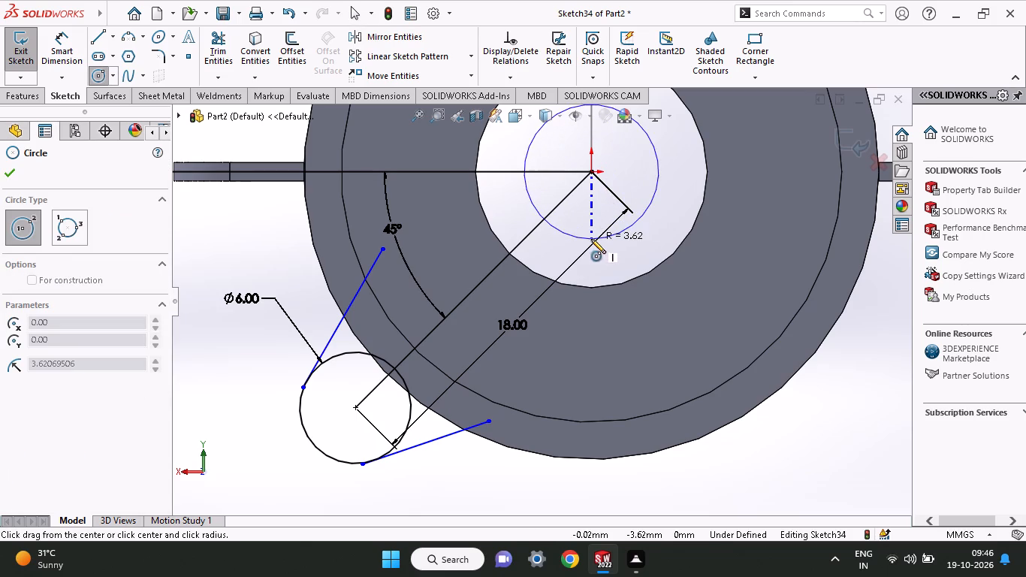
click(597, 460)
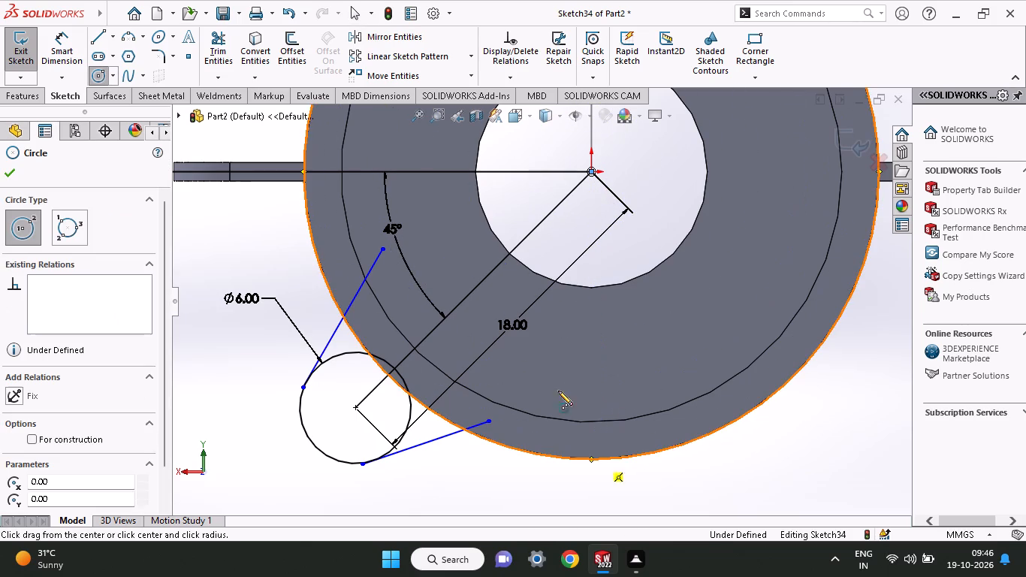
right_click(551, 362)
click(606, 373)
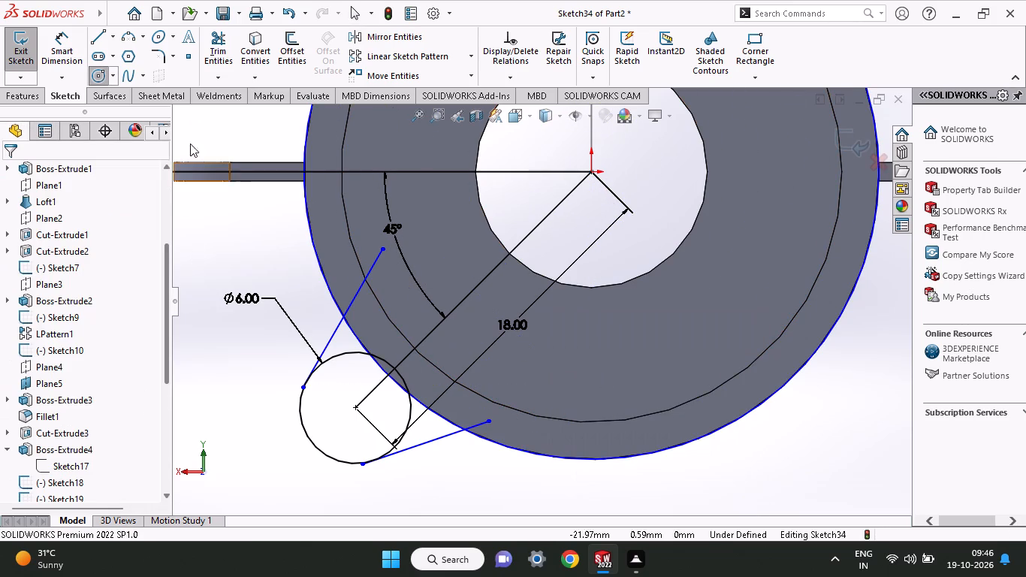
Trim the 6 mm circle's inner portion, the side-line ends lying inside the ring, and the slanted line's portion within the lug.
click(202, 56)
drag(428, 379, 410, 383)
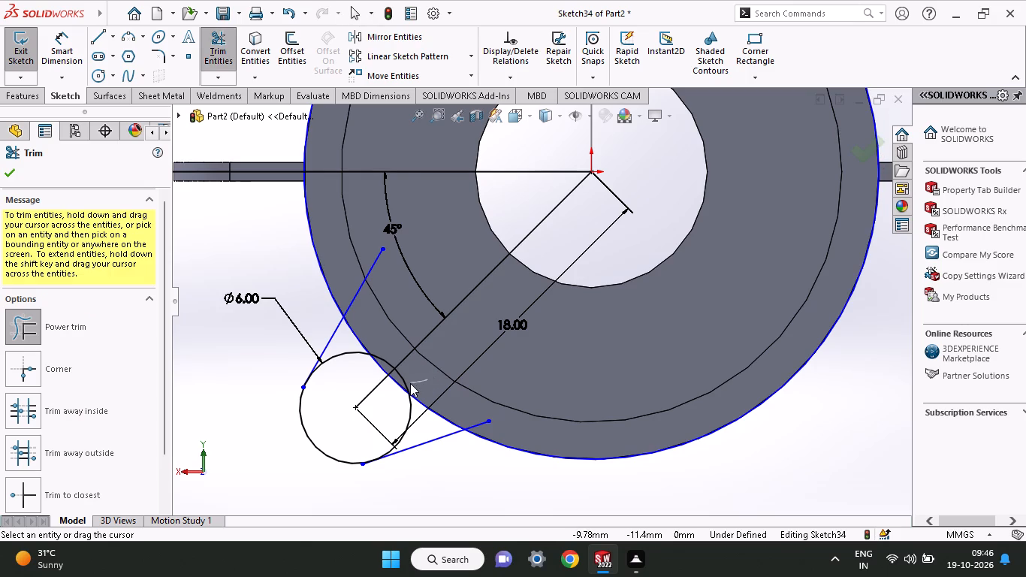
drag(410, 383, 381, 355)
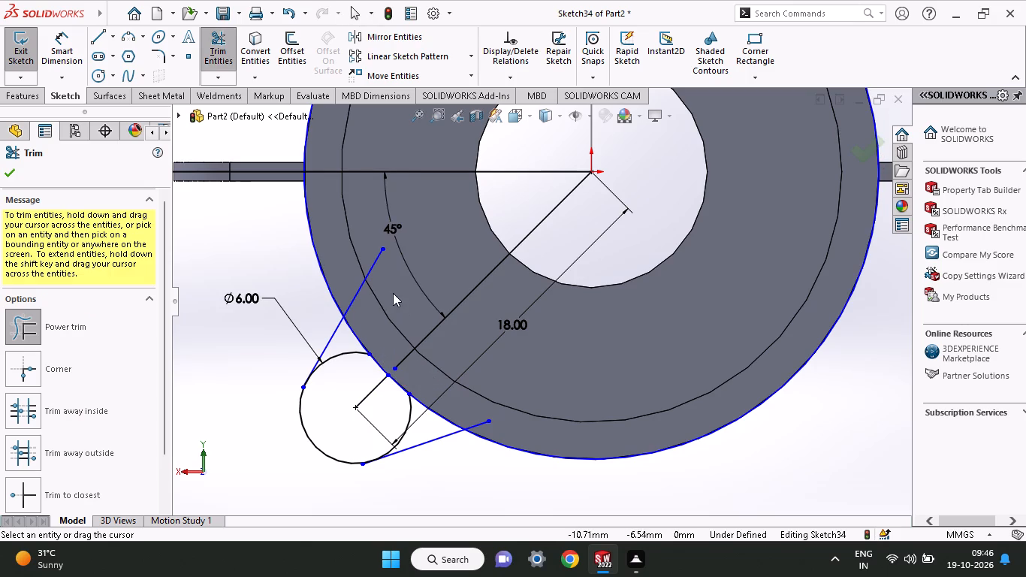
drag(393, 293, 374, 252)
drag(457, 403, 488, 440)
drag(418, 424, 355, 364)
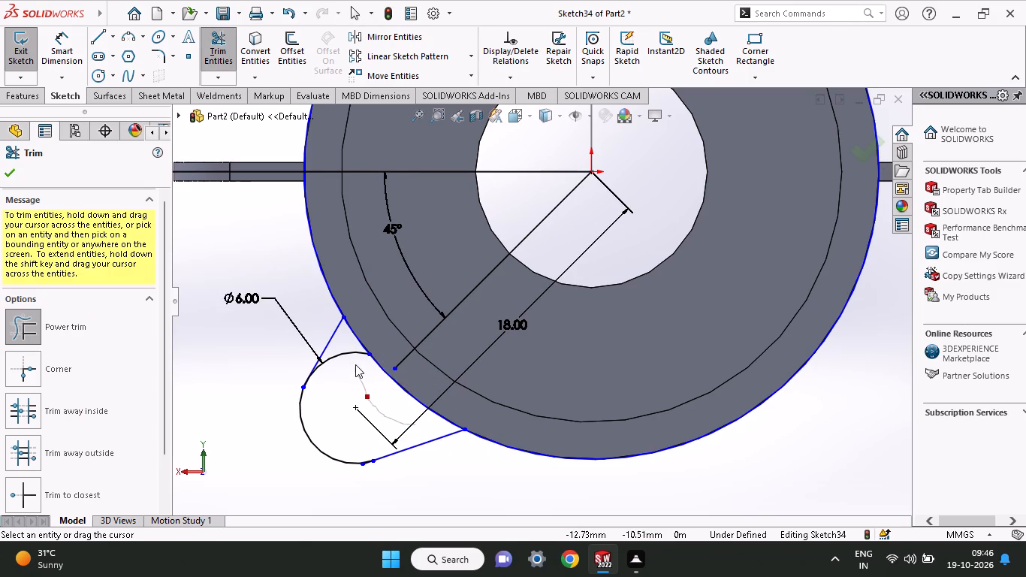
drag(355, 364, 353, 342)
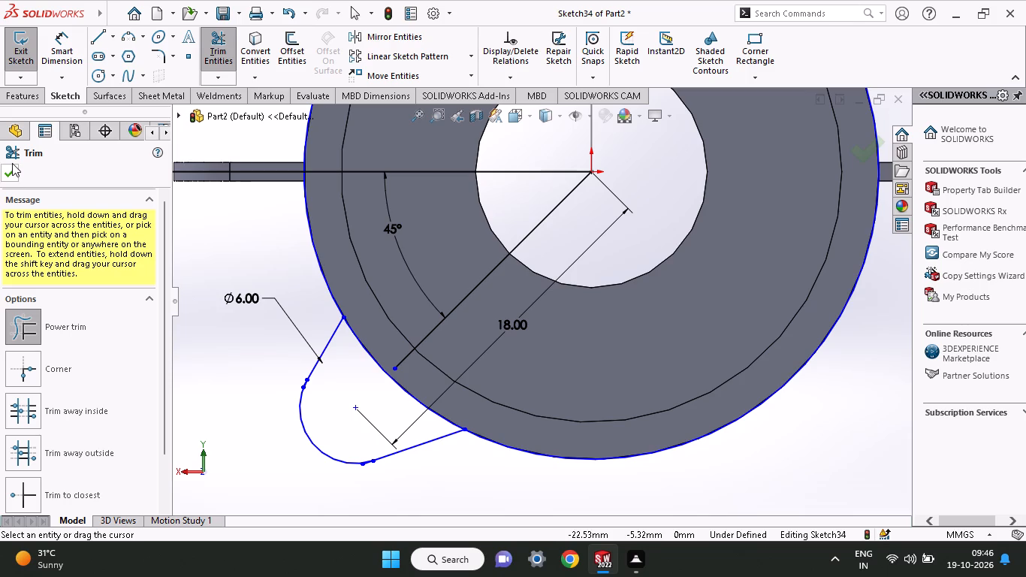
click(12, 163)
Trim the large origin-centred circle, keeping only the arc between the lug's two side lines.
drag(277, 228, 351, 248)
drag(311, 160, 285, 169)
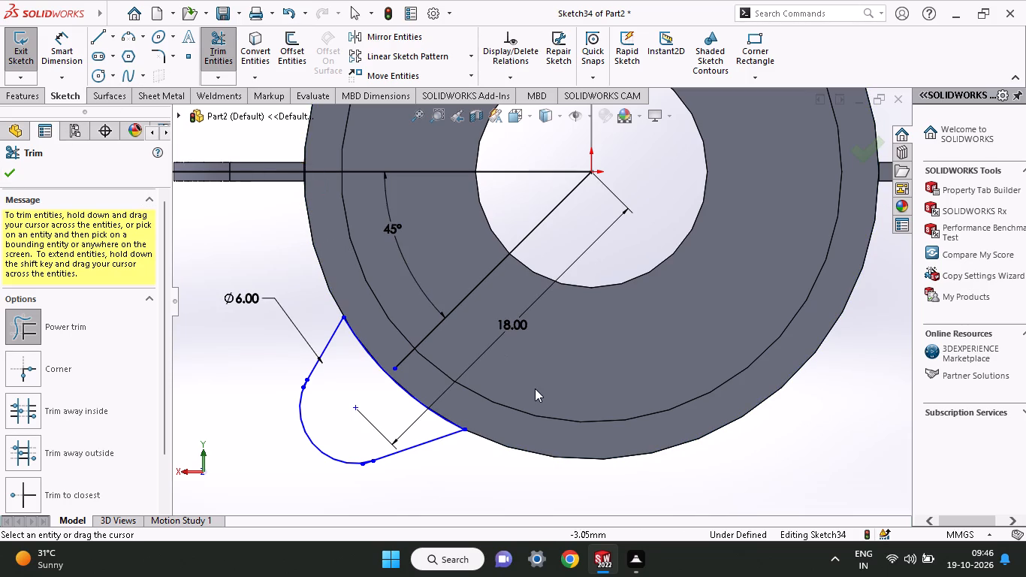
drag(535, 389, 536, 477)
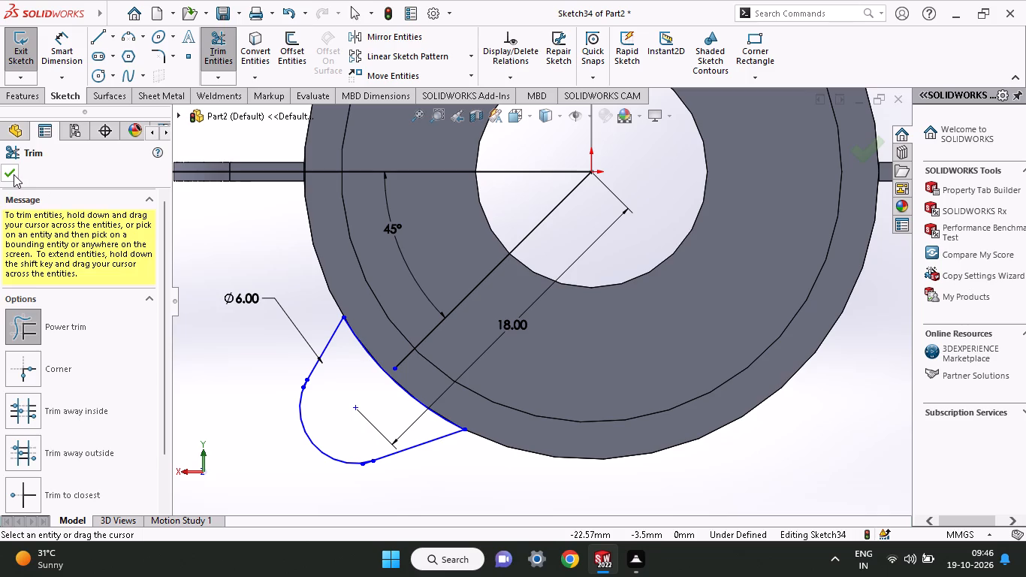
click(14, 174)
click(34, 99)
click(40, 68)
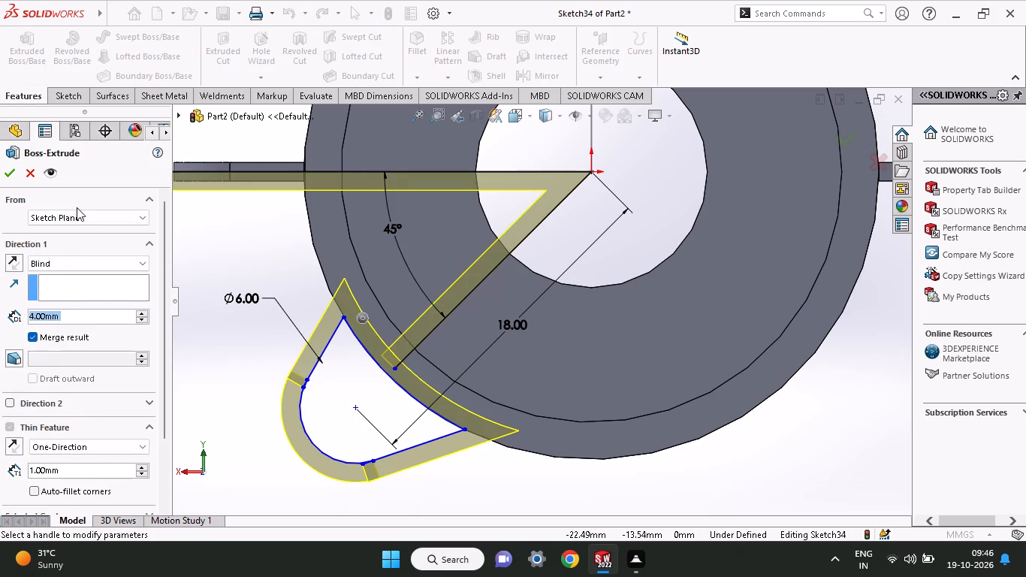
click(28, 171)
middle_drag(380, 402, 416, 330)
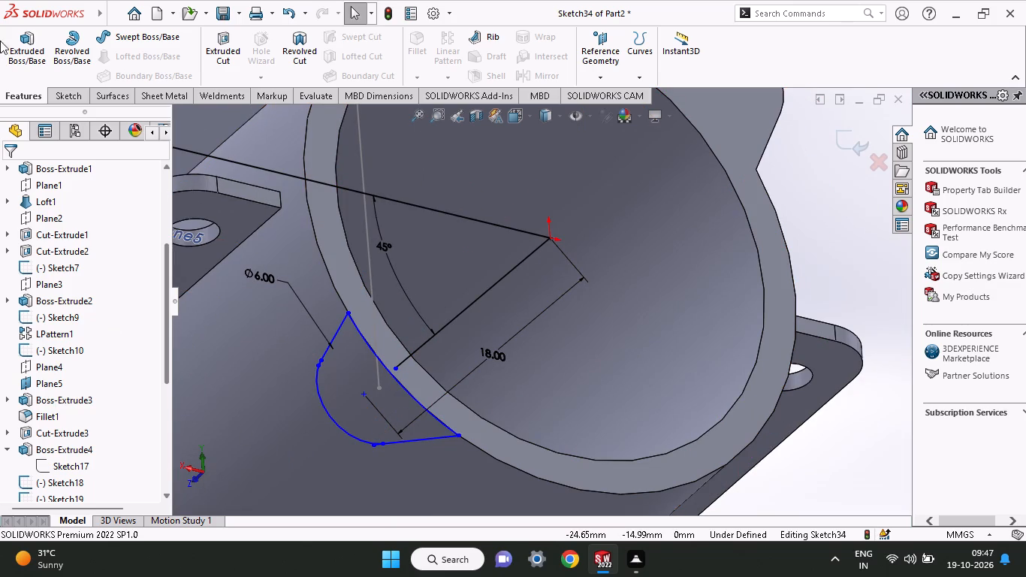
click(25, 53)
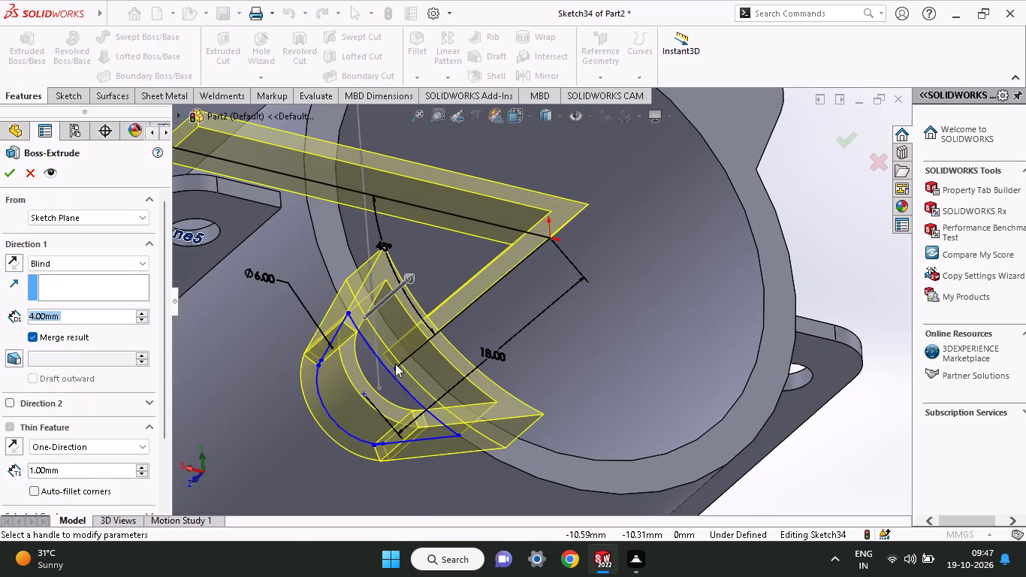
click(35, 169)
Delete the remaining slanted line segment running from the origin to the ring, together with its associated dimension.
click(441, 332)
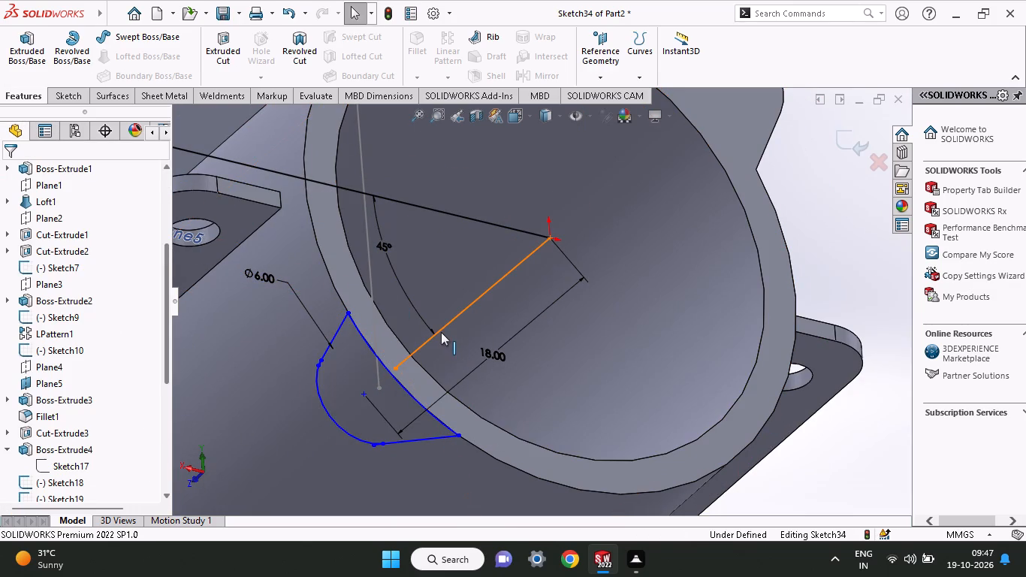
right_click(441, 332)
click(466, 508)
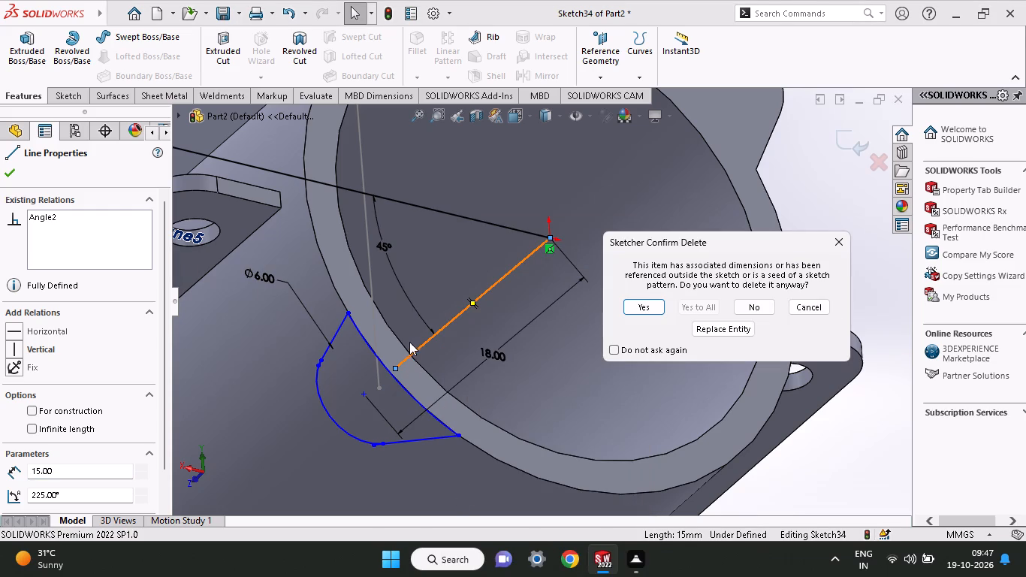
click(648, 303)
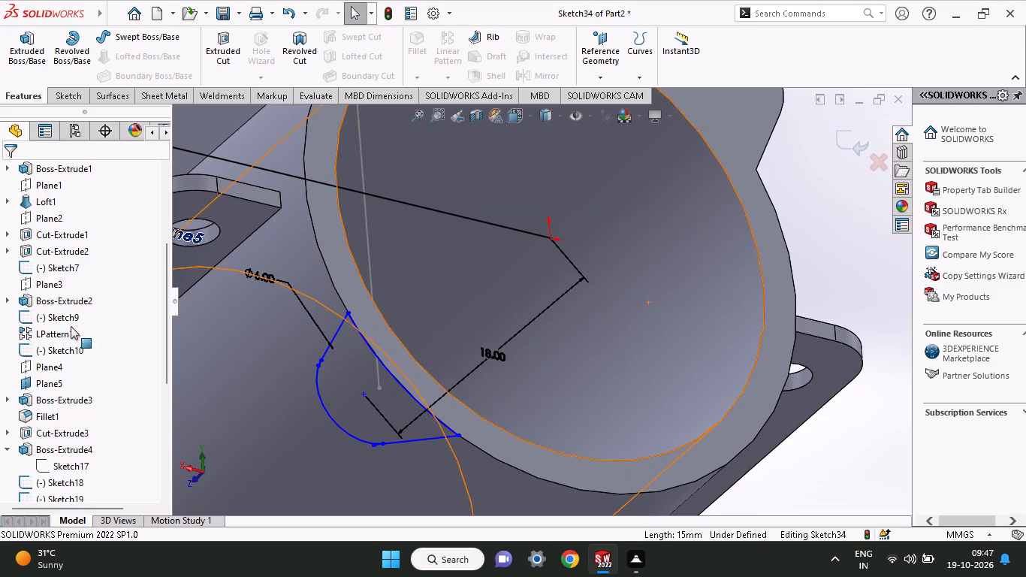
click(32, 39)
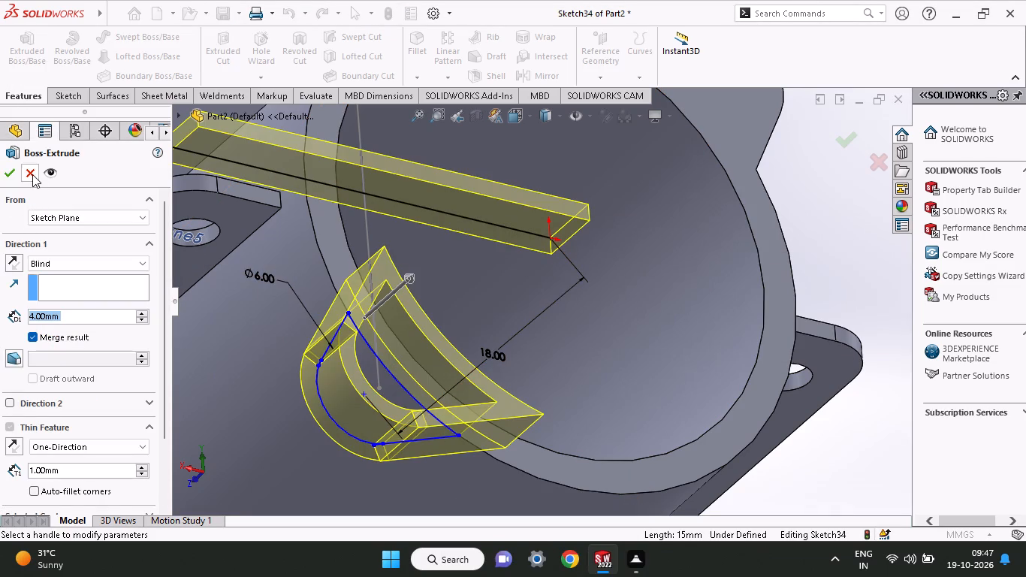
click(32, 174)
Trim the short stub of the lower side line that overhangs the lug's rounded end.
middle_drag(346, 401, 294, 458)
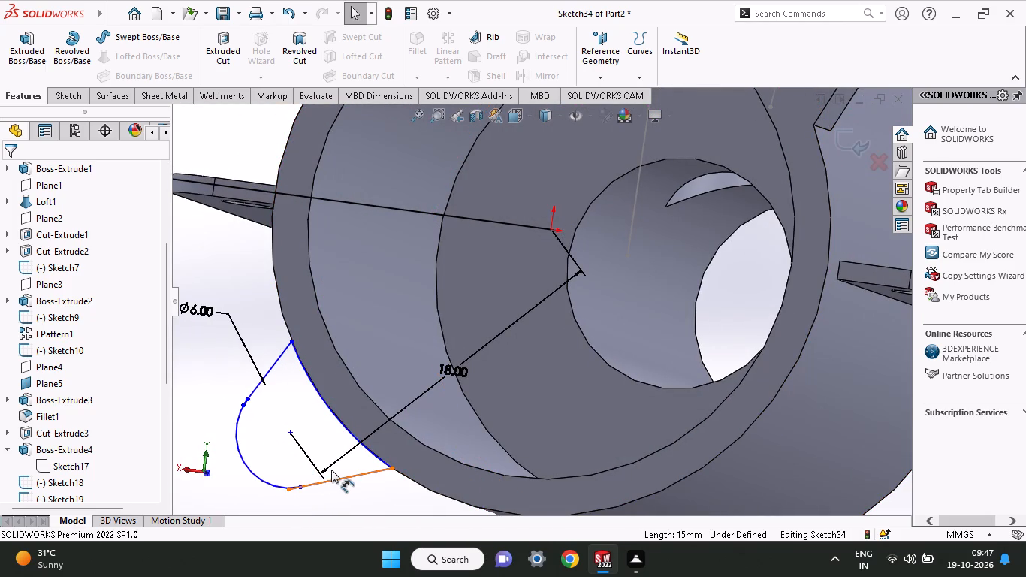
ctrl+scroll(337, 458, down, 6)
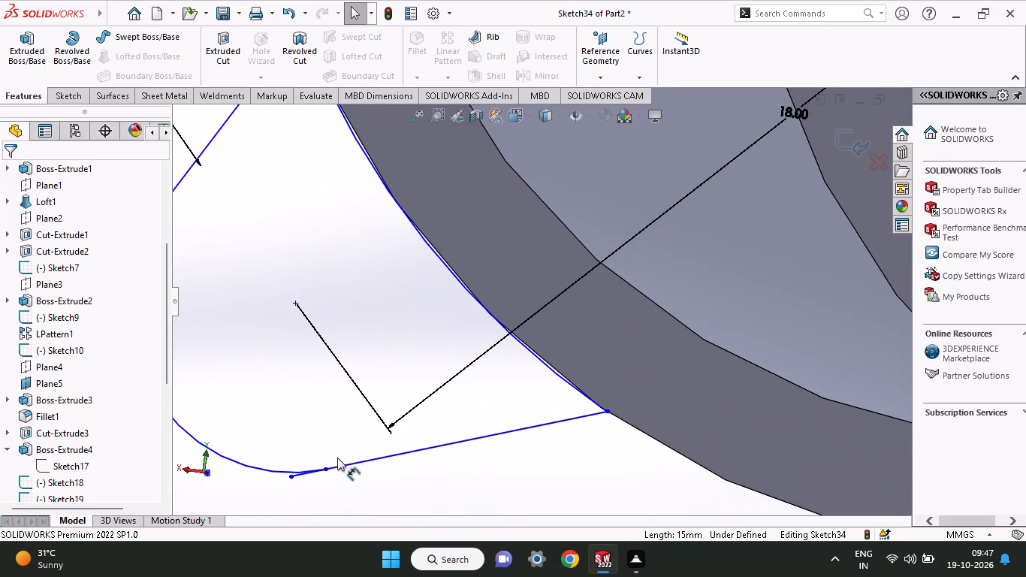
click(67, 102)
click(212, 61)
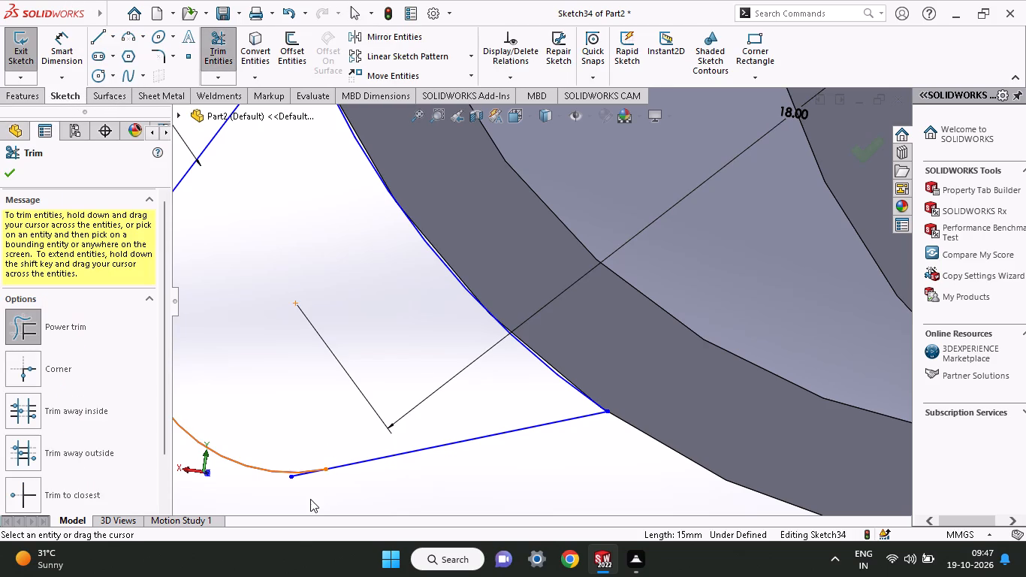
drag(309, 499, 294, 479)
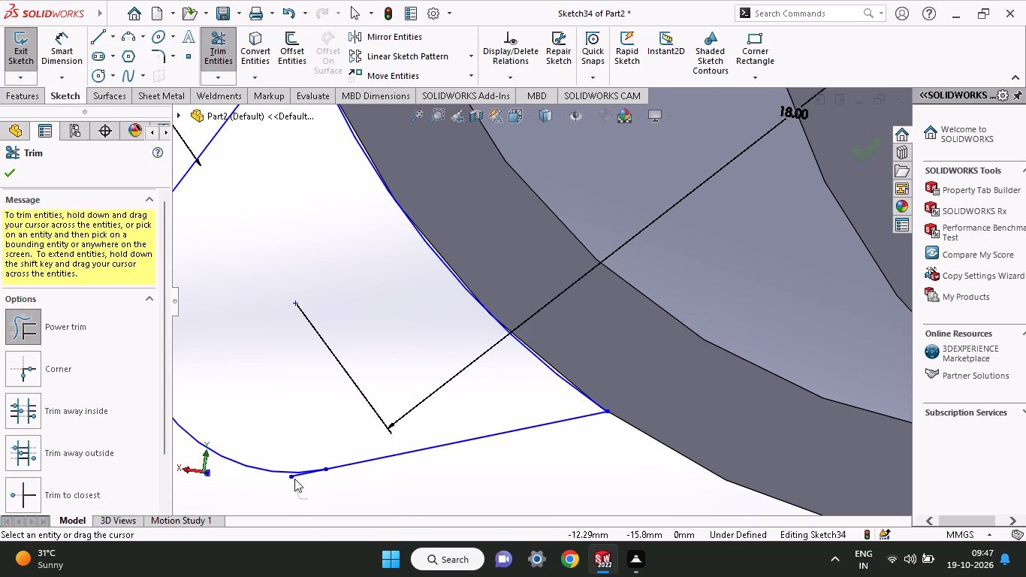
drag(294, 479, 291, 476)
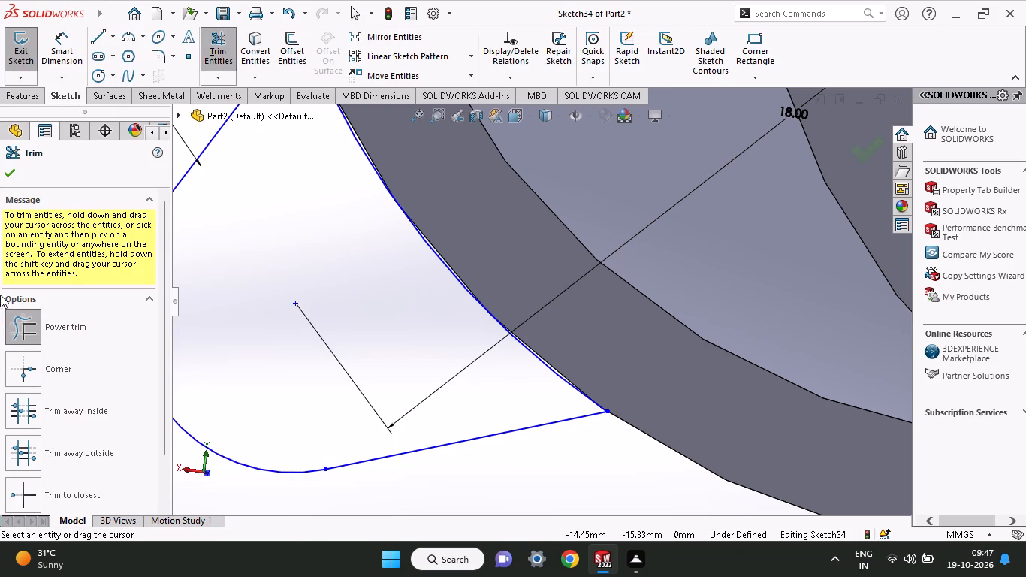
click(11, 167)
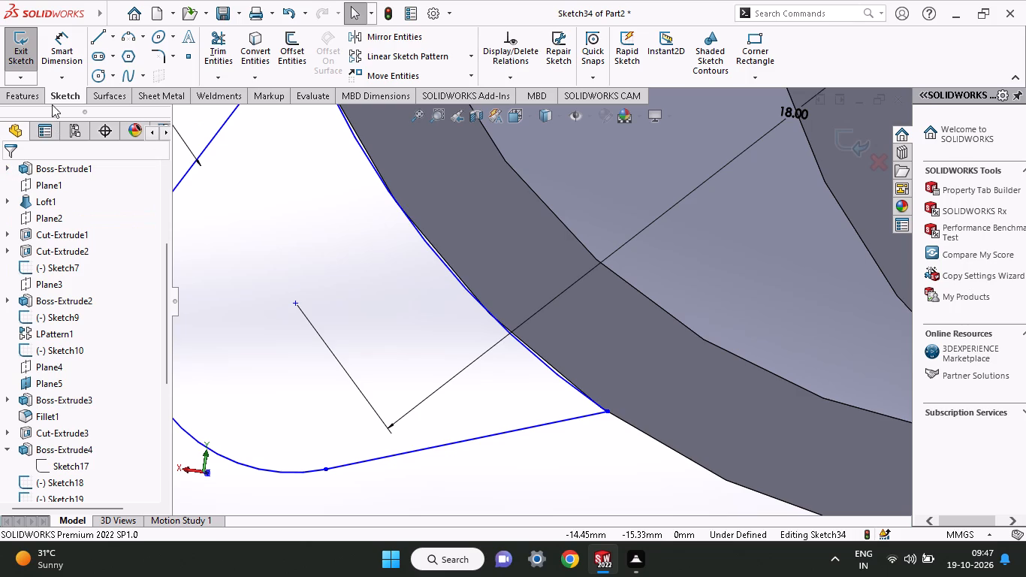
Extrude the closed lug region 4 mm blind in the reversed direction, merged with the body and with Thin Feature off.
click(26, 97)
click(23, 67)
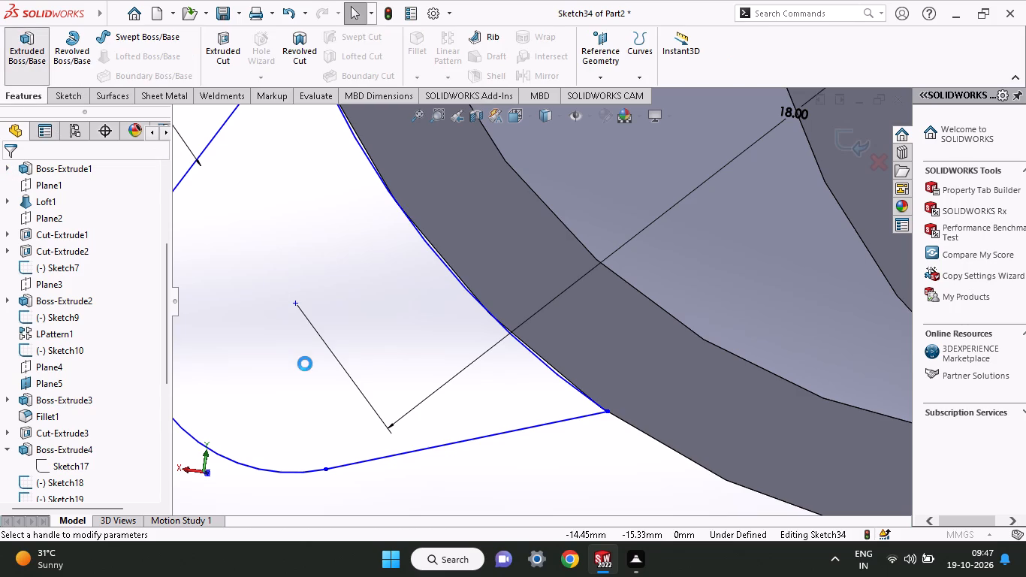
click(305, 364)
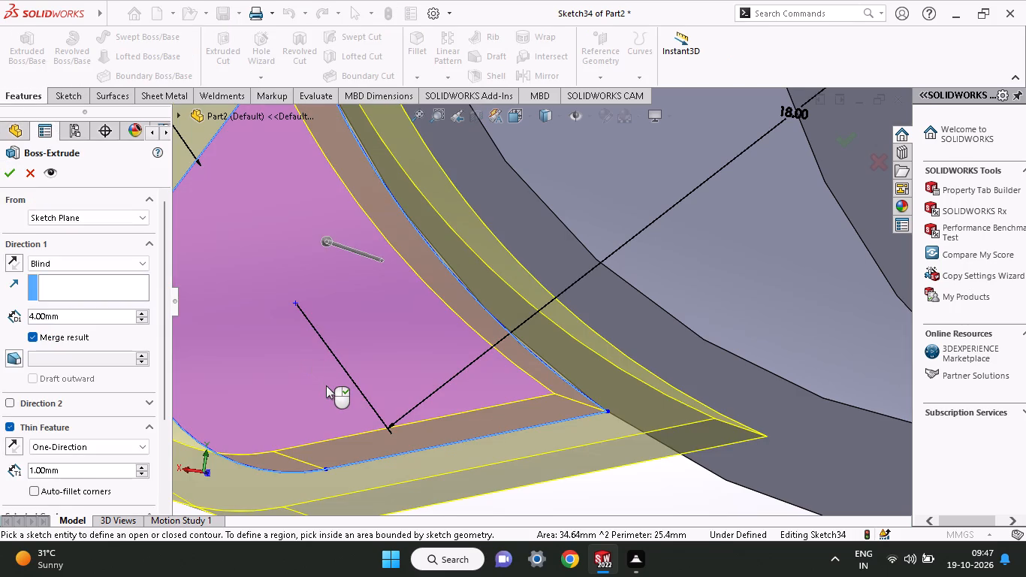
ctrl+scroll(326, 385, up, 3)
ctrl+scroll(373, 314, up, 2)
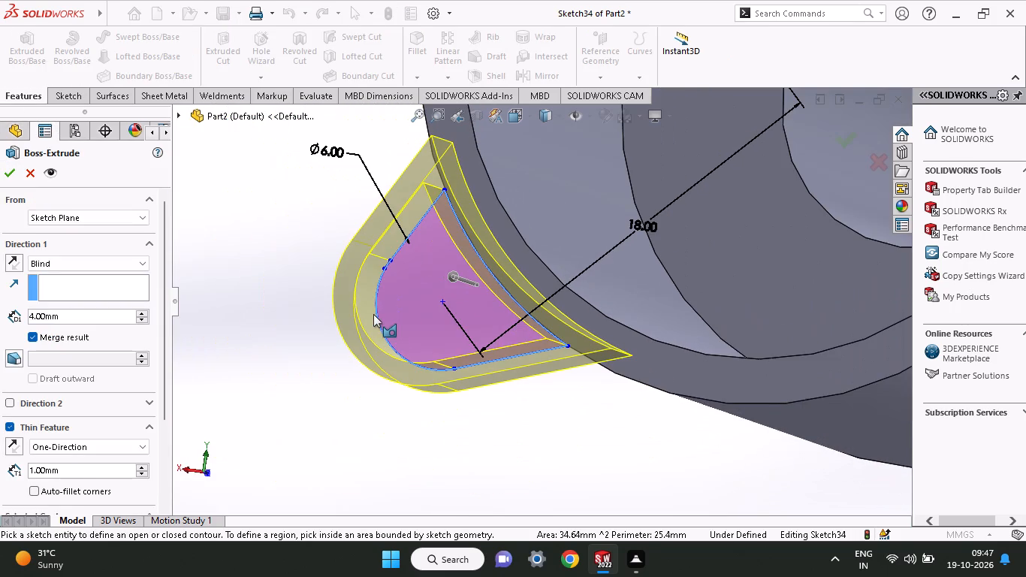
click(13, 429)
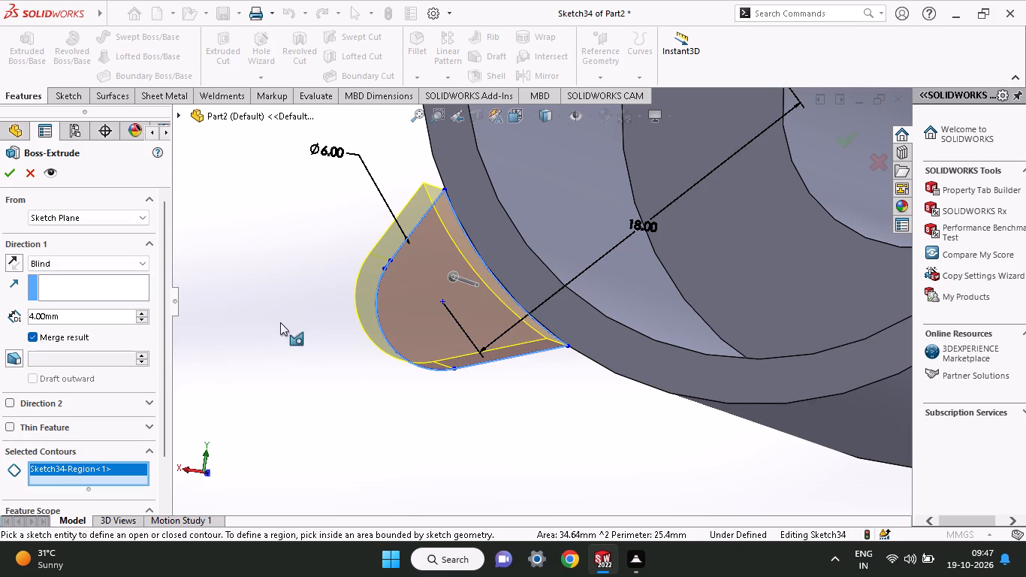
click(11, 261)
middle_drag(320, 375, 367, 295)
click(5, 172)
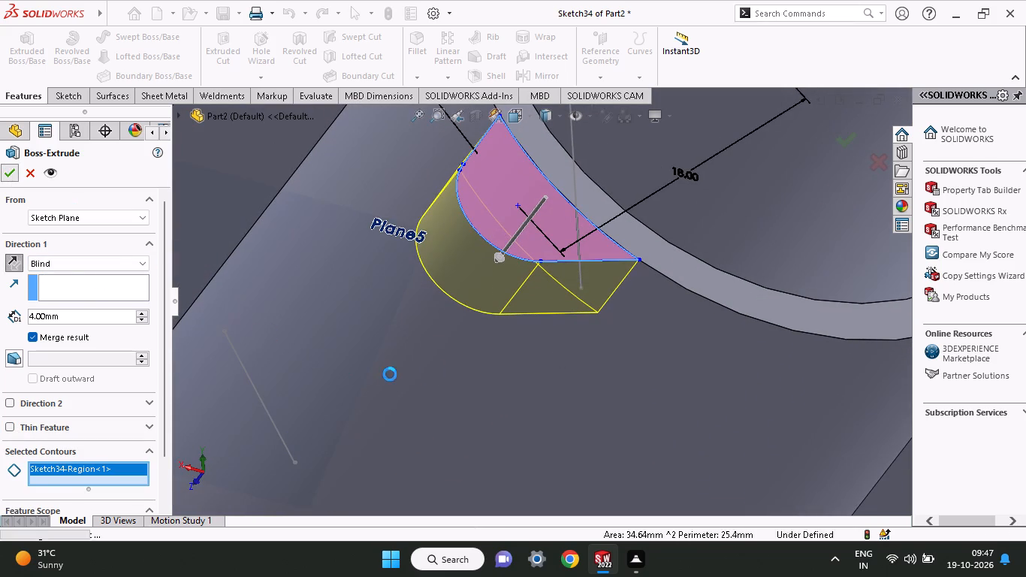
Examine the lugs around the housing's end ring from several viewing angles.
middle_drag(635, 337, 534, 432)
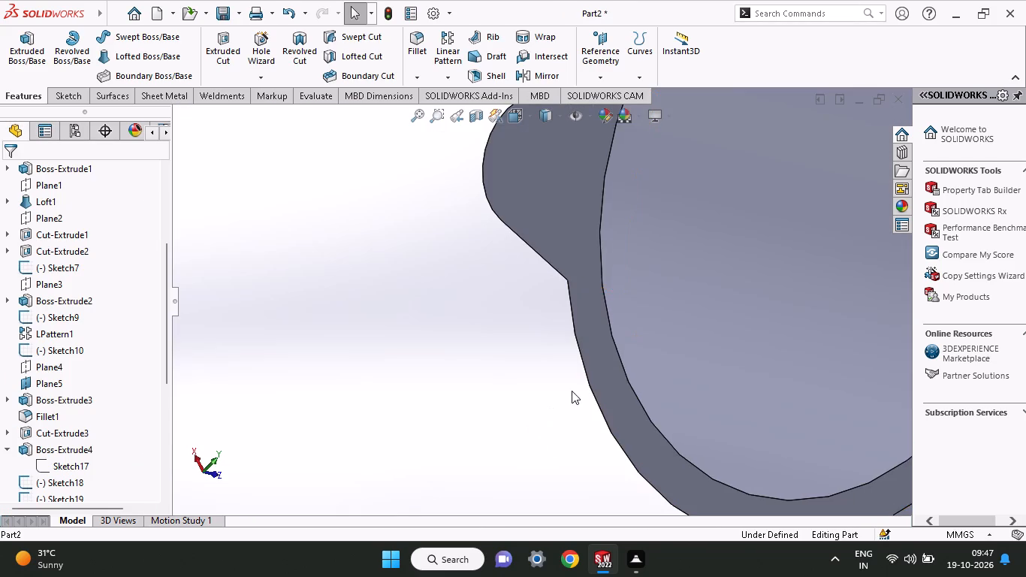
middle_drag(572, 391, 578, 420)
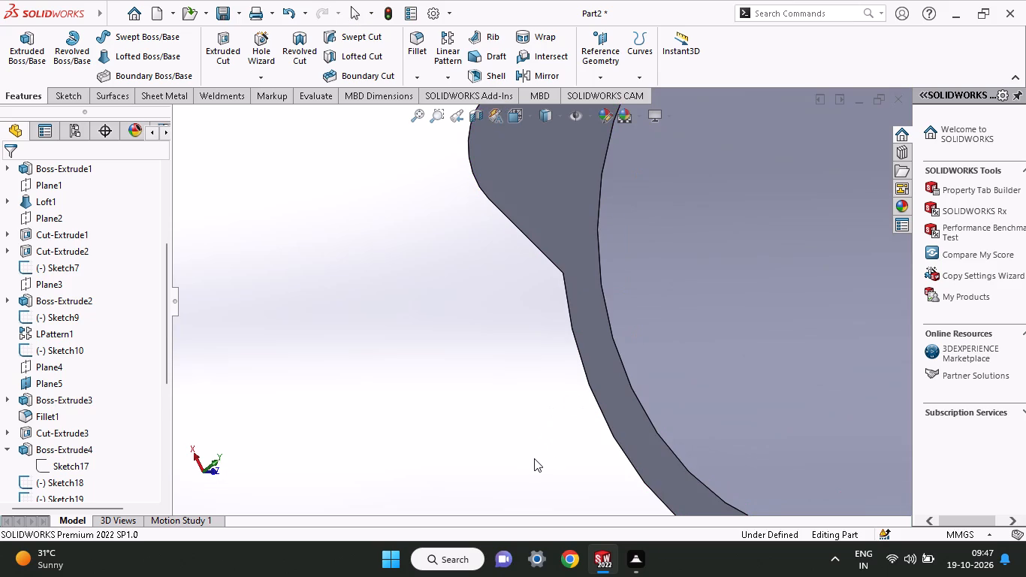
ctrl+scroll(532, 459, up, 7)
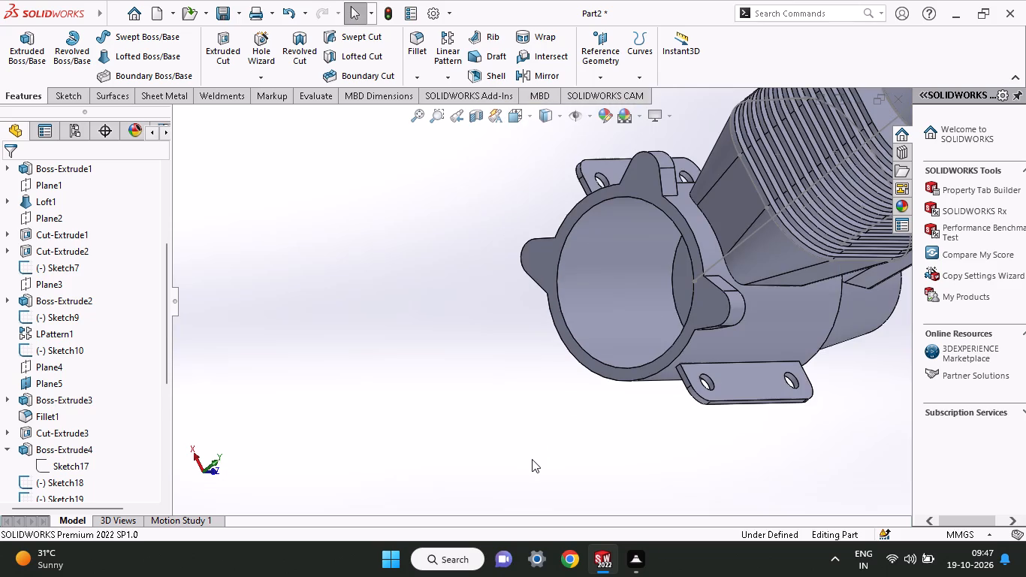
middle_drag(694, 427, 787, 371)
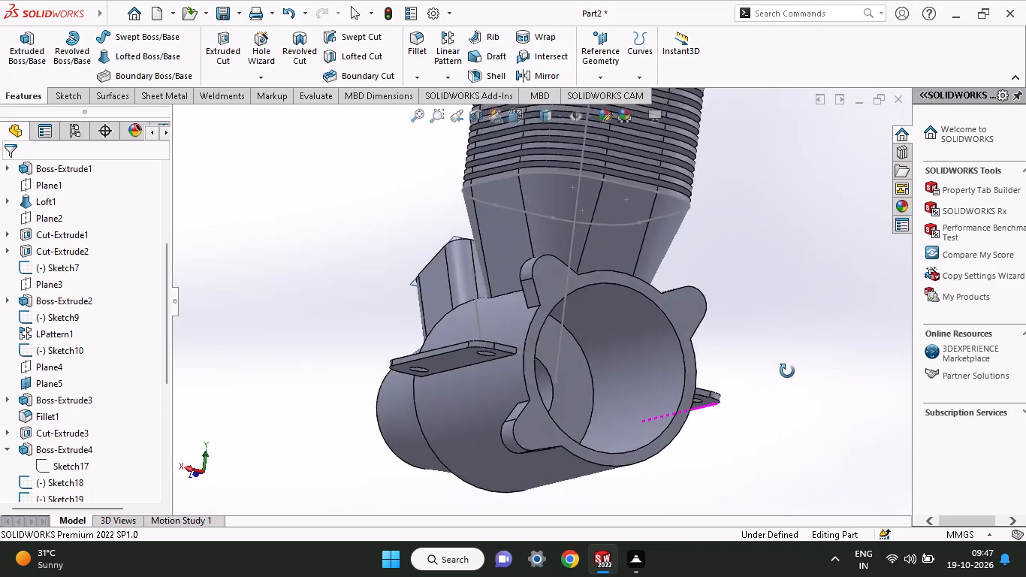
middle_drag(787, 371, 680, 388)
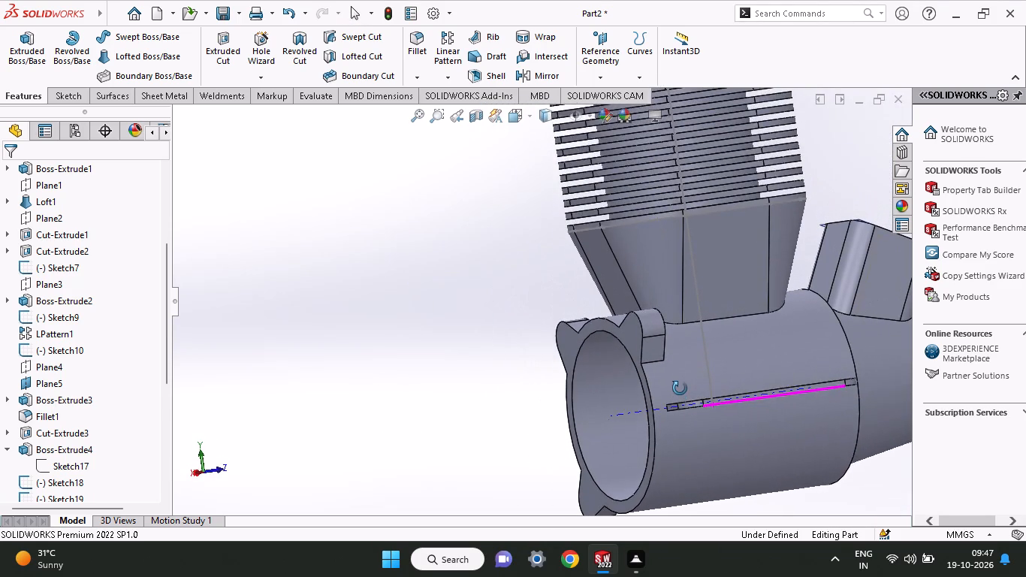
middle_drag(680, 388, 750, 382)
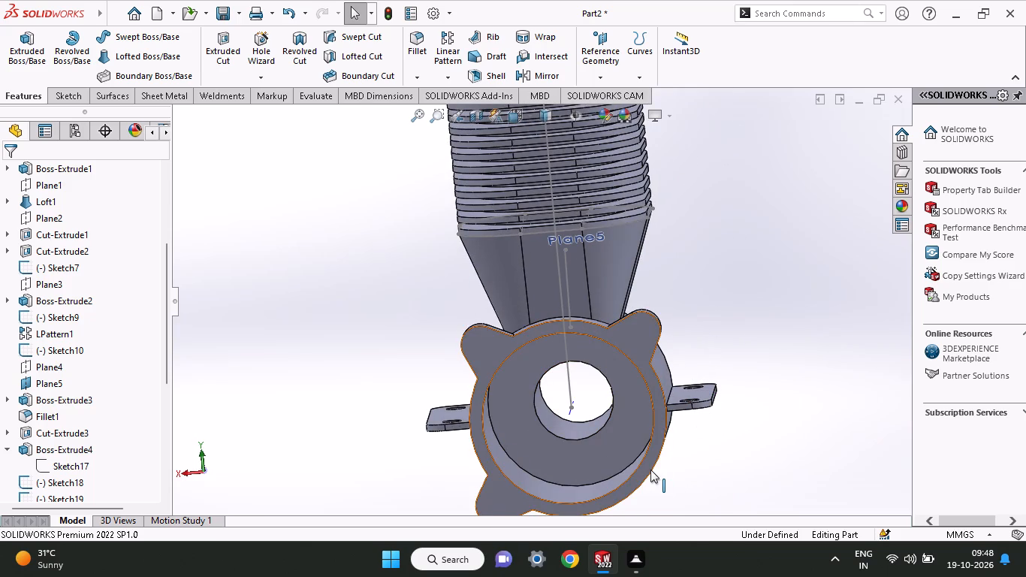
Start a sketch on the housing's end face and draw a slanted line about 19 mm from the origin toward the corner without a lug.
click(506, 505)
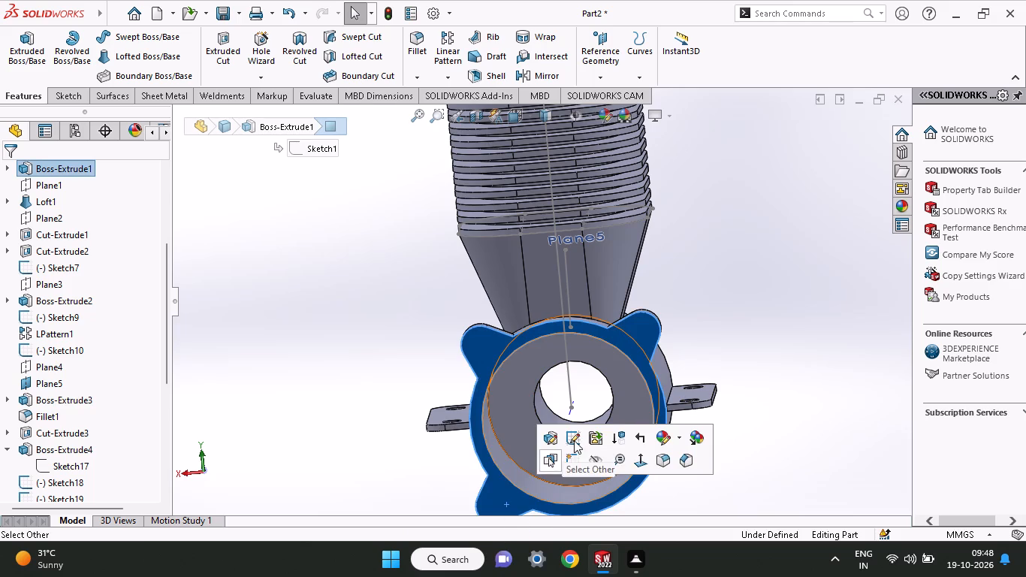
click(575, 452)
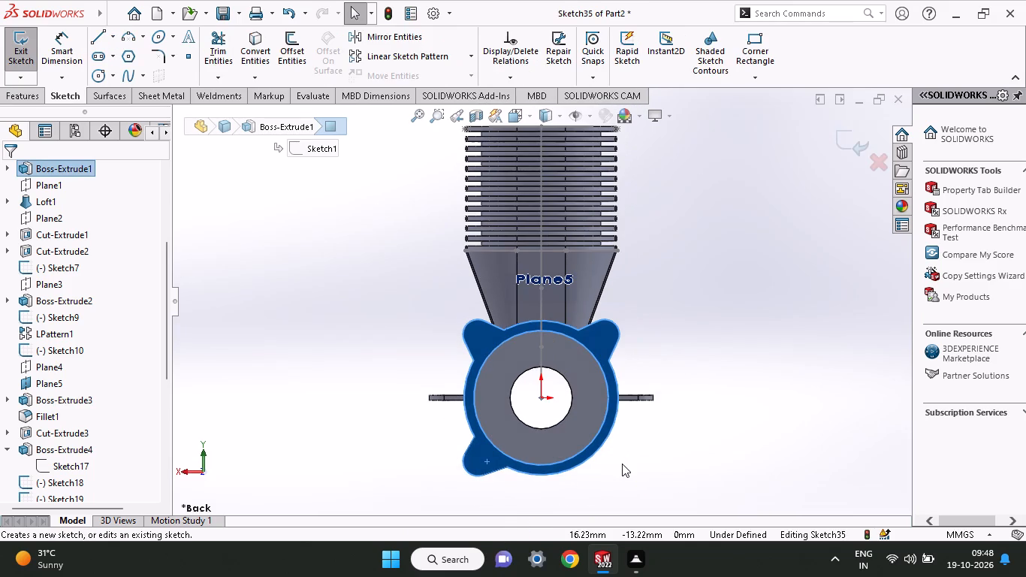
ctrl+scroll(622, 464, down, 4)
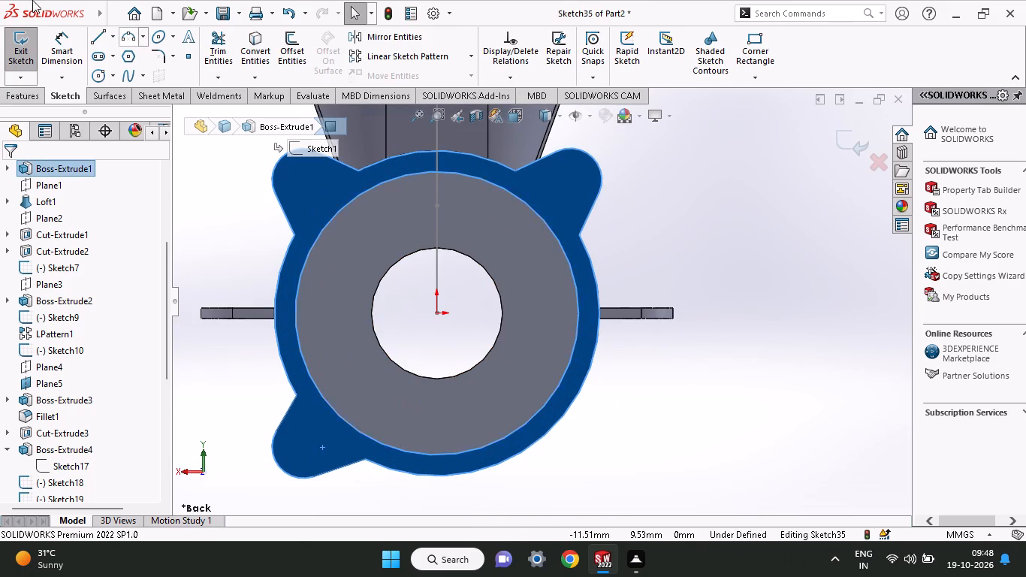
click(90, 41)
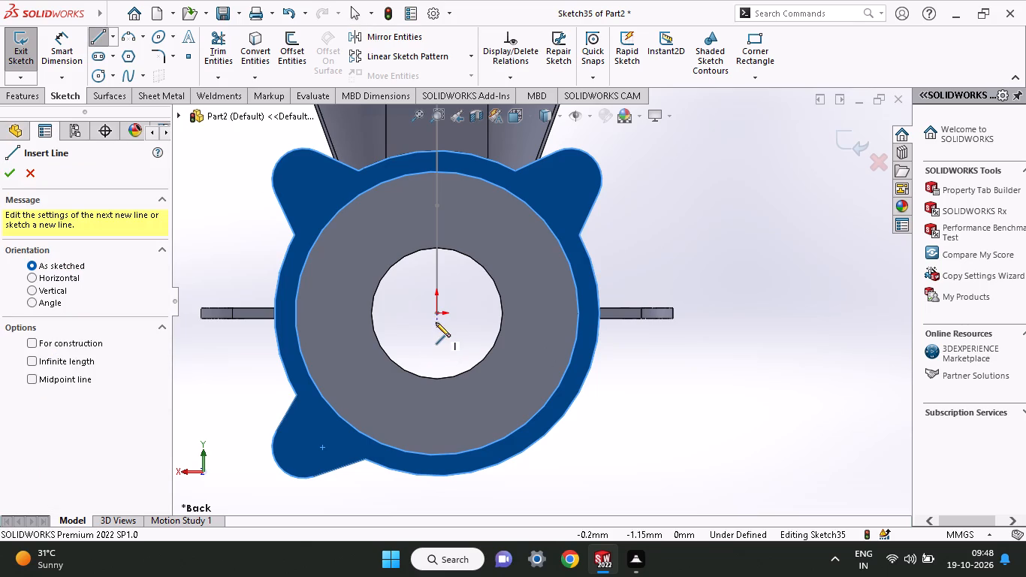
click(437, 314)
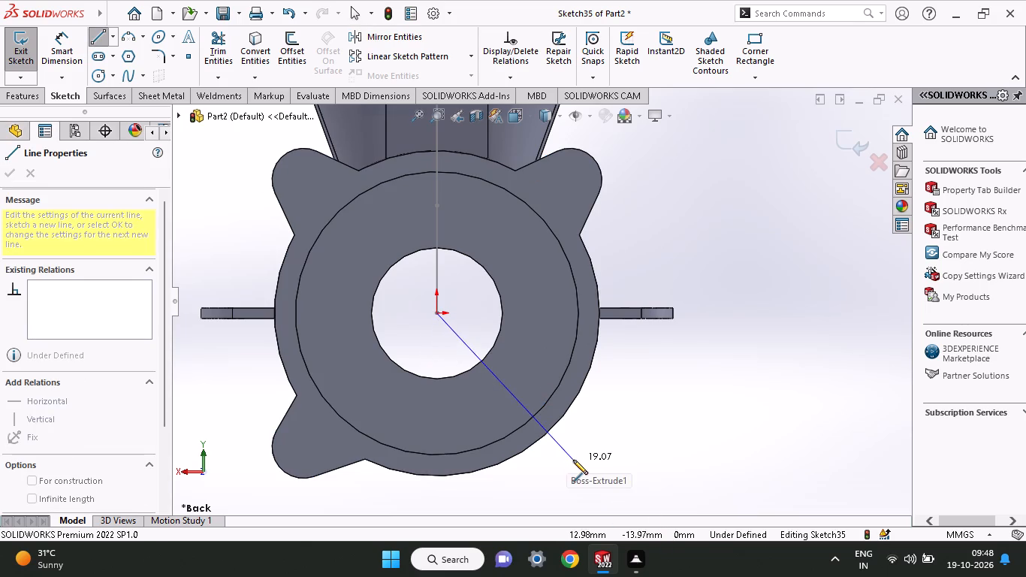
click(573, 460)
right_click(590, 417)
click(621, 400)
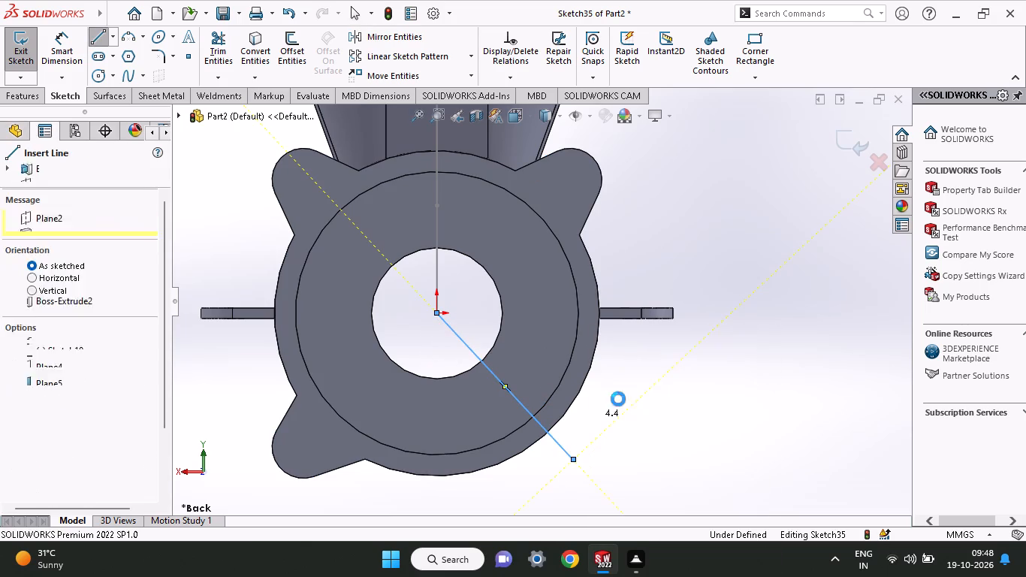
Draw a horizontal reference line about 25 mm long from the origin past the side mounting tab.
click(89, 38)
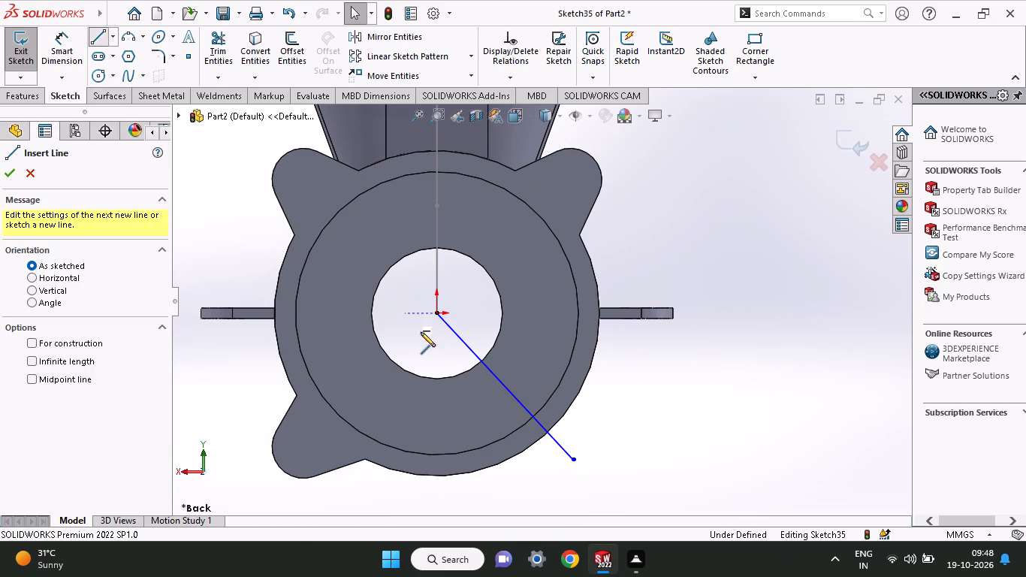
click(433, 313)
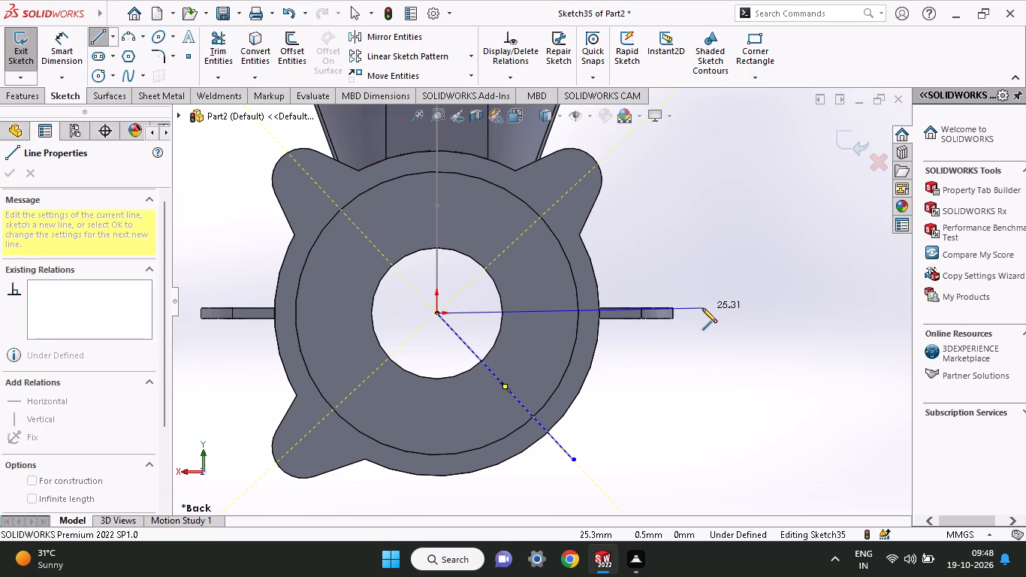
click(703, 311)
right_click(703, 254)
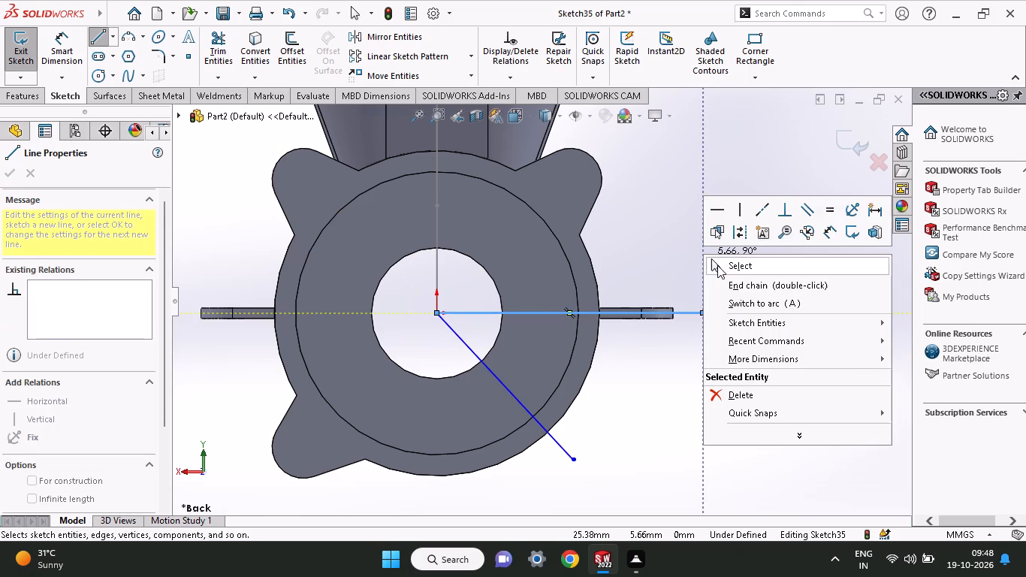
click(717, 265)
Dimension the angle between the slanted line and the horizontal line as 45°.
click(50, 60)
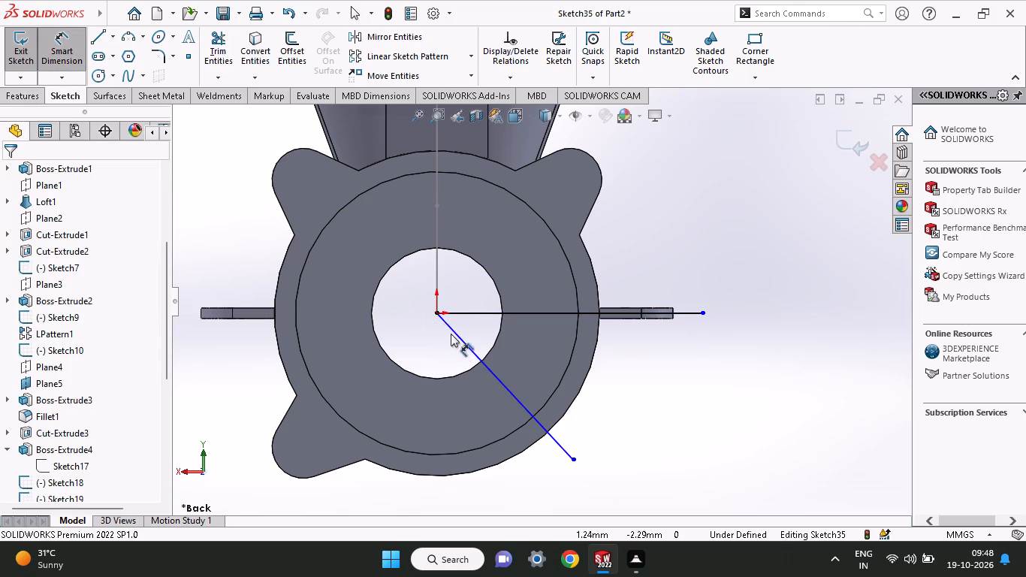
click(454, 331)
click(484, 313)
click(529, 352)
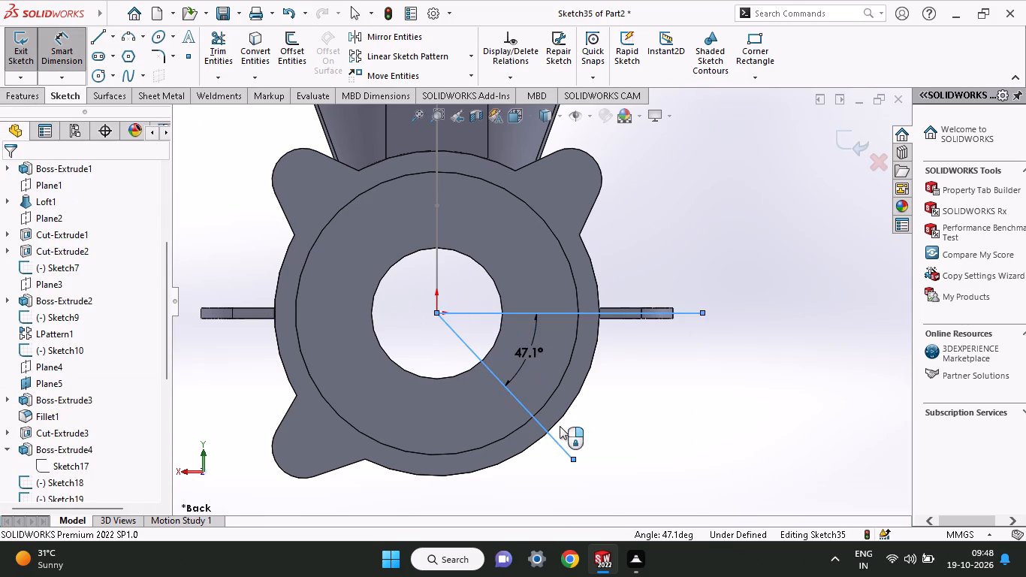
text(45)
key(Return)
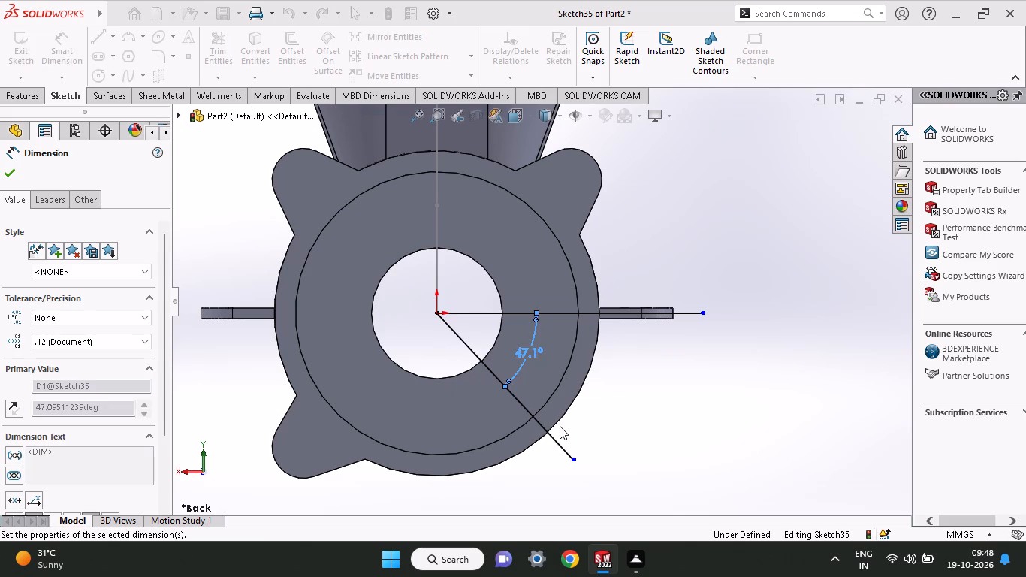
Dimension the slanted line's length as 18 mm.
click(526, 396)
click(524, 397)
click(484, 410)
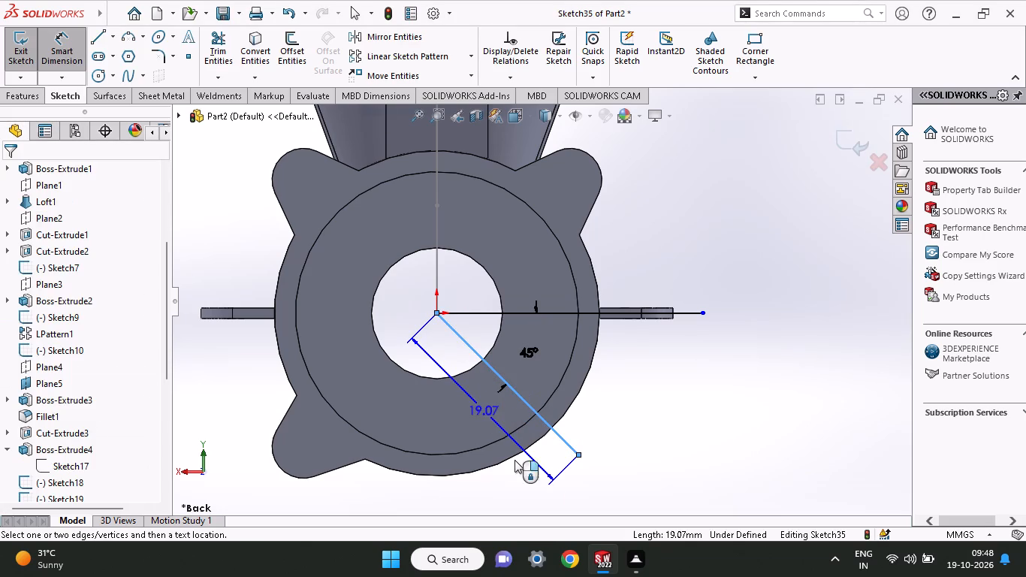
text(18)
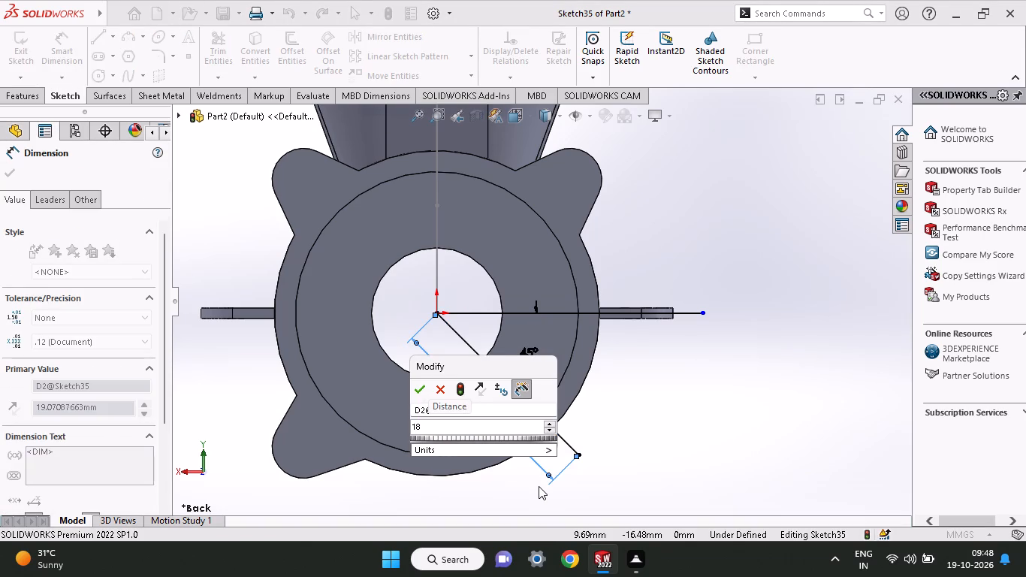
key(period)
key(BackSpace)
key(Return)
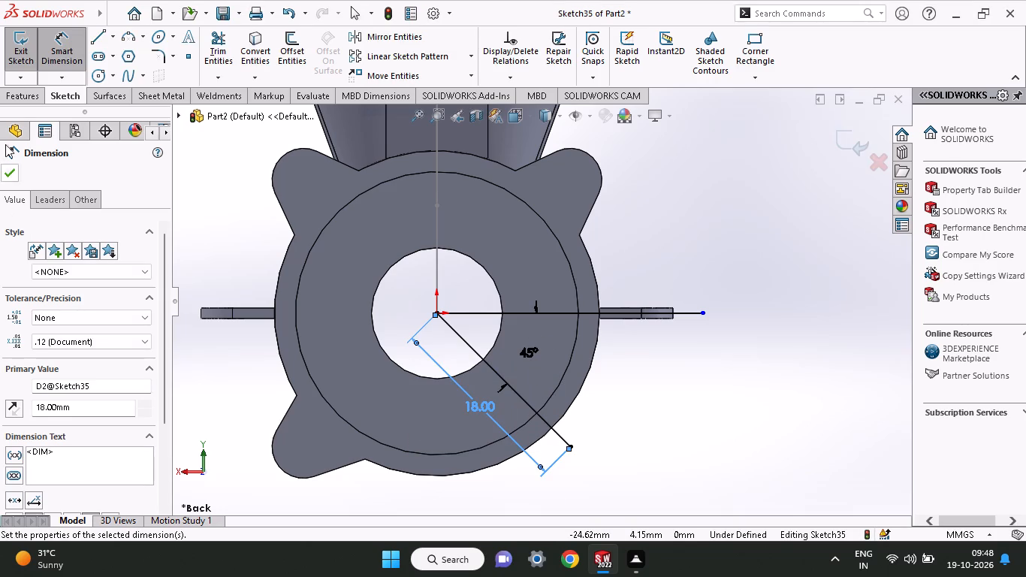
Sketch a circle centred on the slanted line's outer endpoint and set its diameter to 6 mm.
click(95, 72)
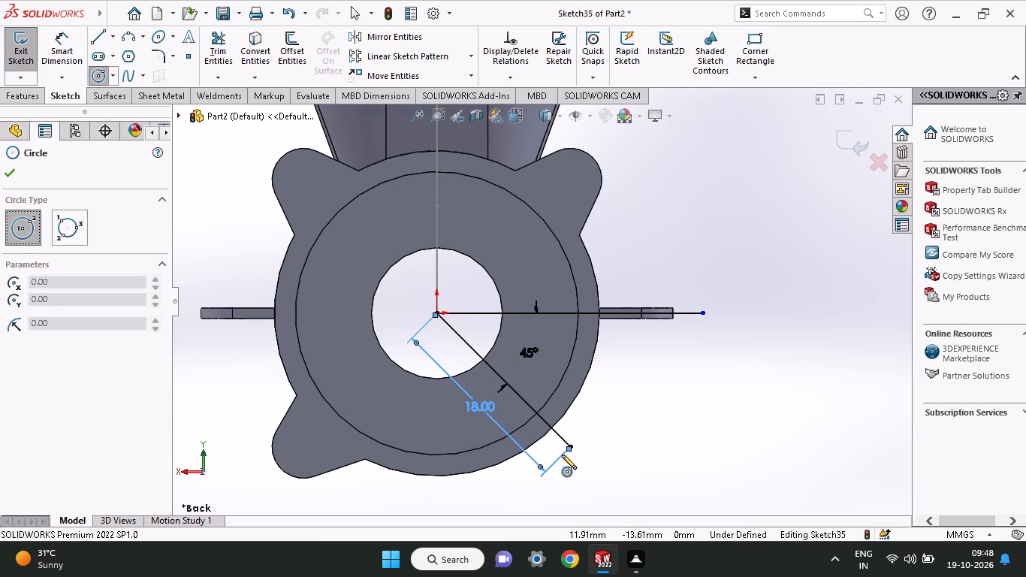
click(567, 446)
click(585, 456)
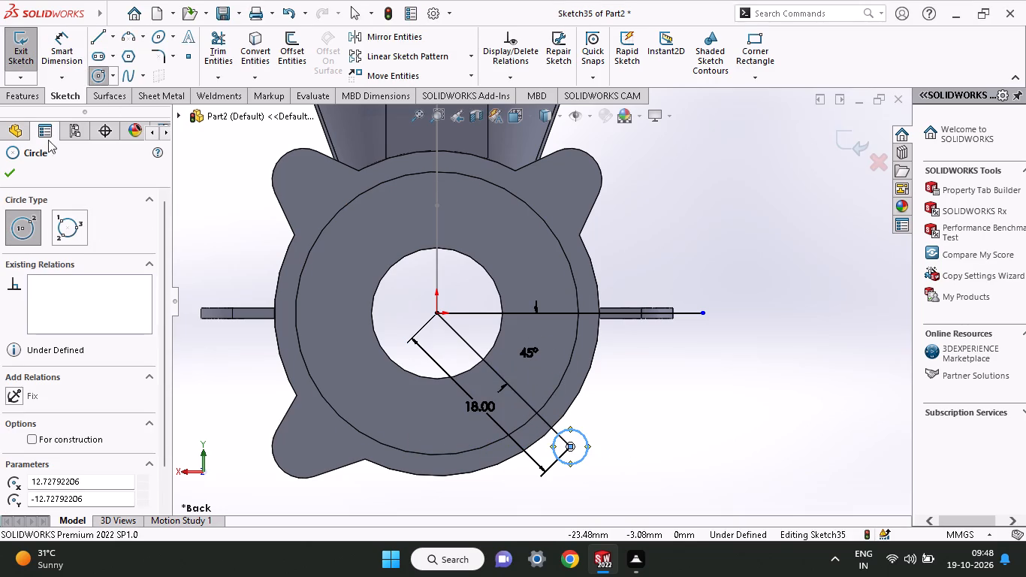
click(71, 56)
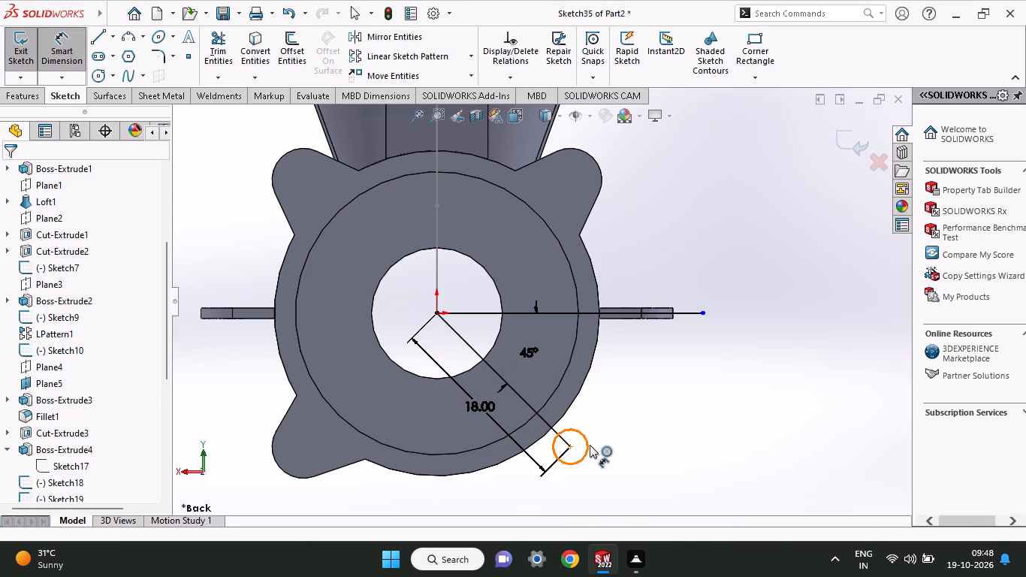
click(590, 445)
click(646, 447)
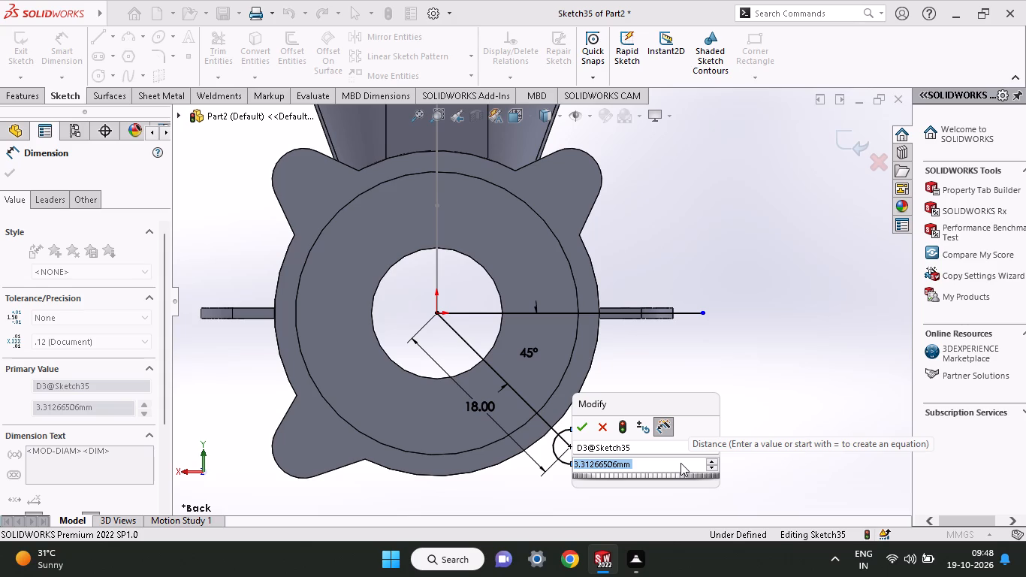
key(6)
key(Return)
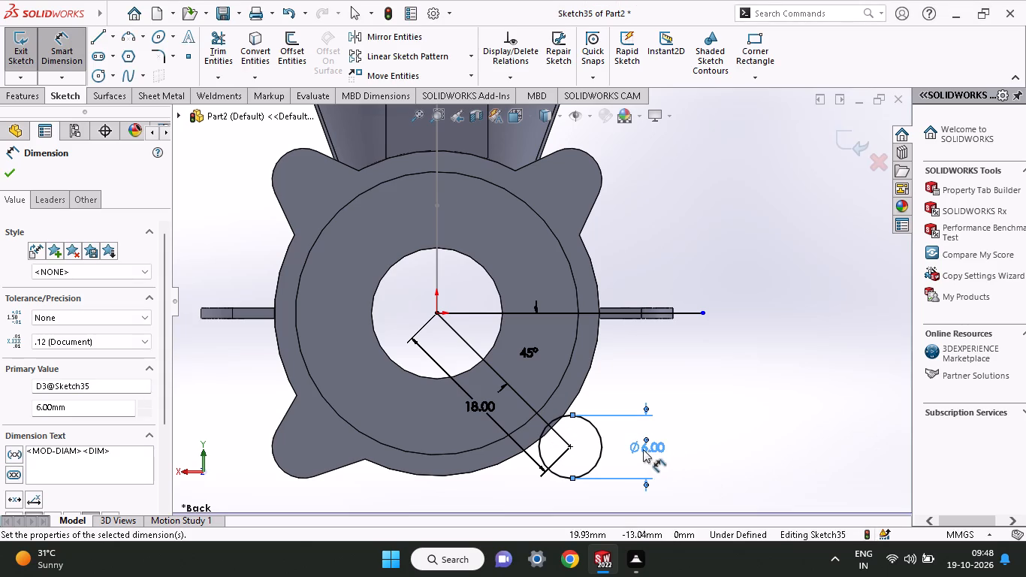
Sketch a circle of radius 15.5 mm centred on the origin, coincident with the ring's outer edge.
ctrl+scroll(620, 445, down, 2)
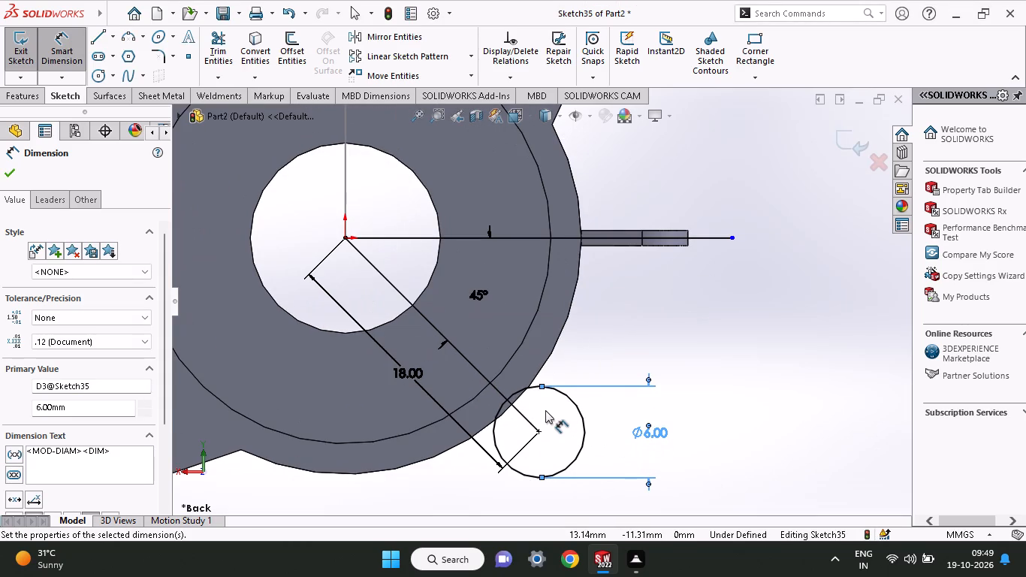
ctrl+scroll(545, 410, down, 1)
ctrl+scroll(545, 410, up, 3)
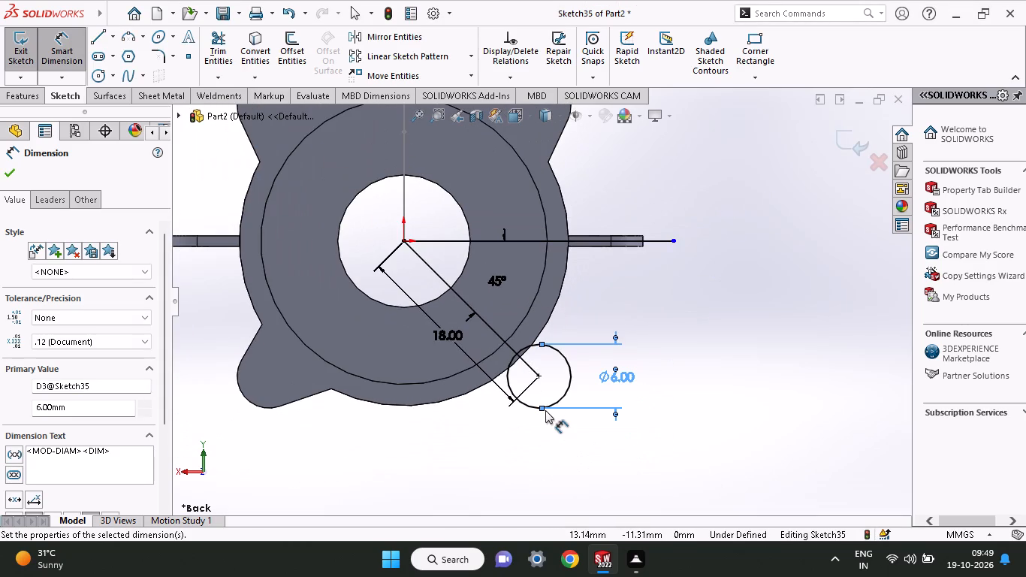
click(100, 74)
click(403, 242)
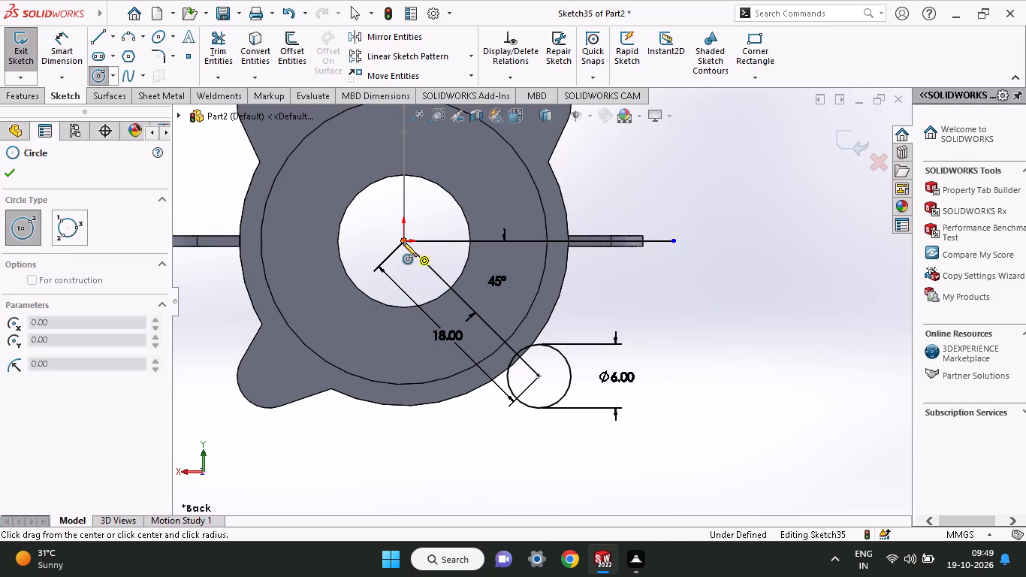
click(542, 331)
right_click(593, 323)
click(612, 330)
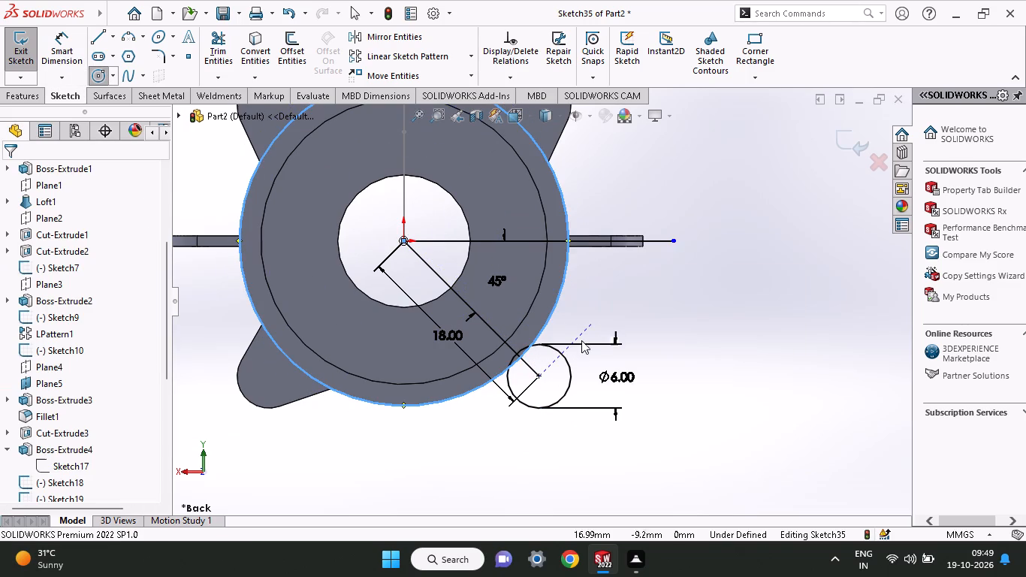
Delete the slanted line between the origin and the 6 mm circle's centre, together with its angle dimension.
click(486, 327)
right_click(486, 327)
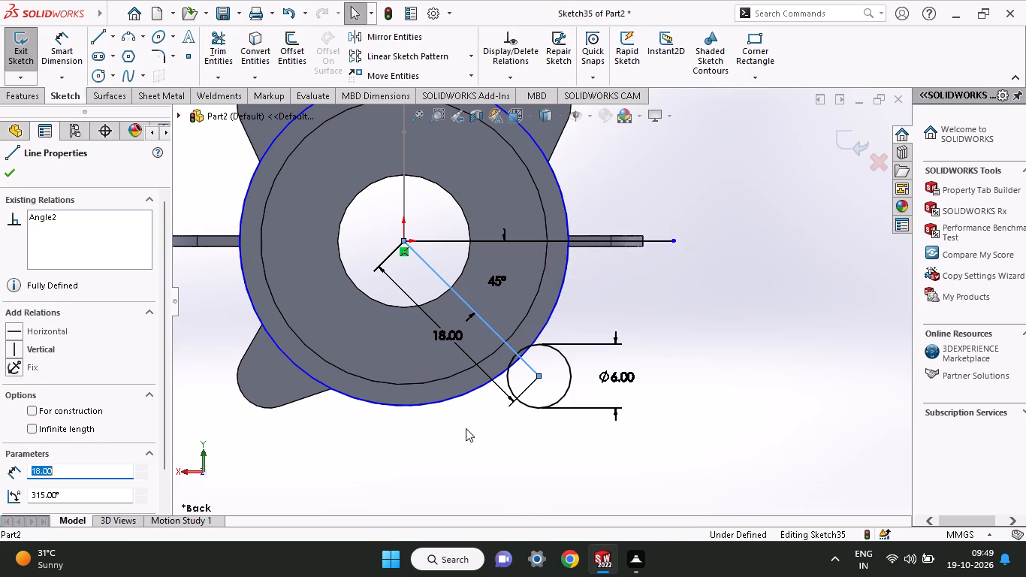
click(522, 505)
click(654, 311)
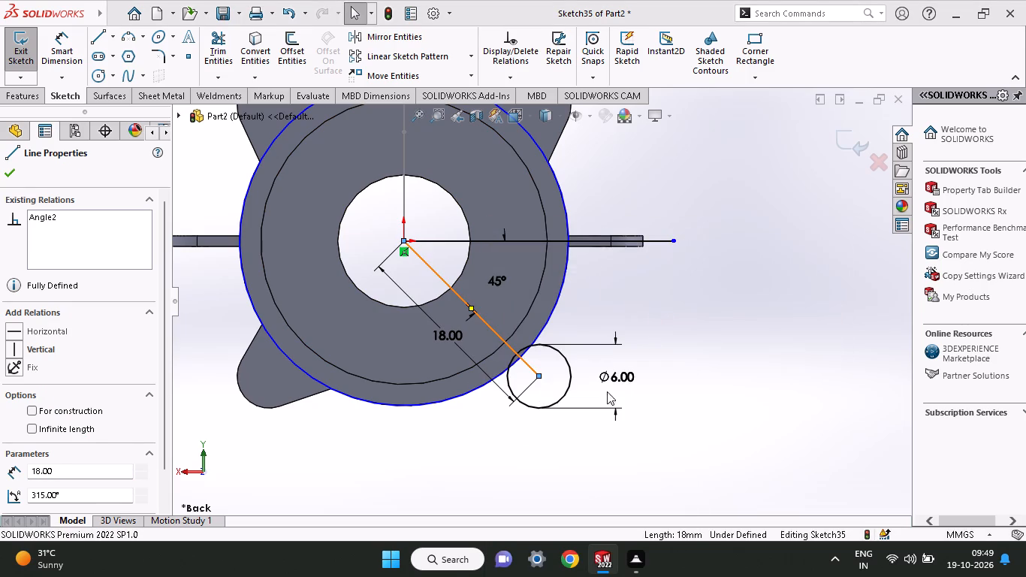
Draw the lug's lower side line, about 7 mm long, from inside the ring to the underside of the 6 mm circle.
ctrl+scroll(527, 406, down, 3)
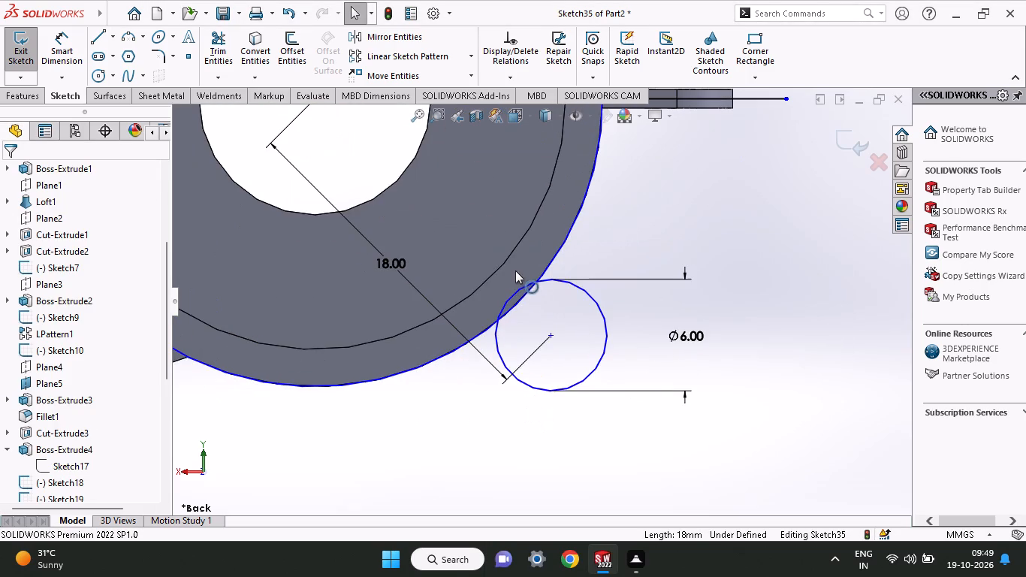
ctrl+scroll(515, 271, down, 3)
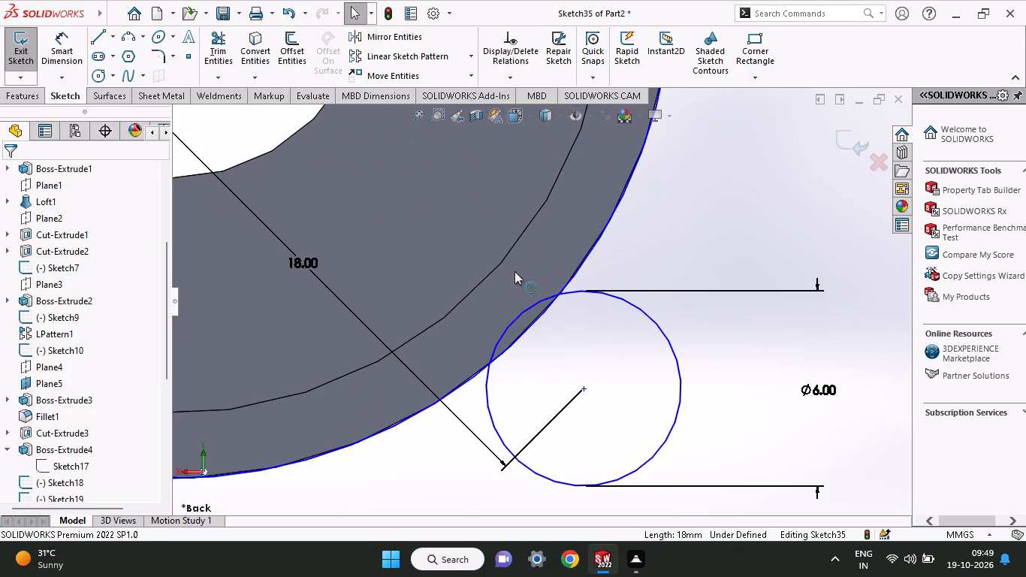
click(94, 38)
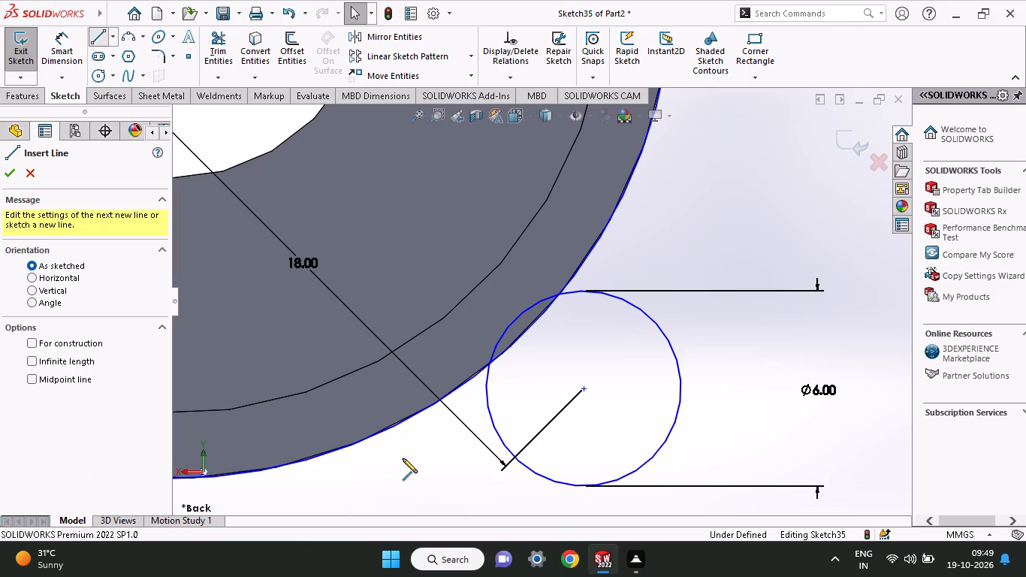
click(344, 403)
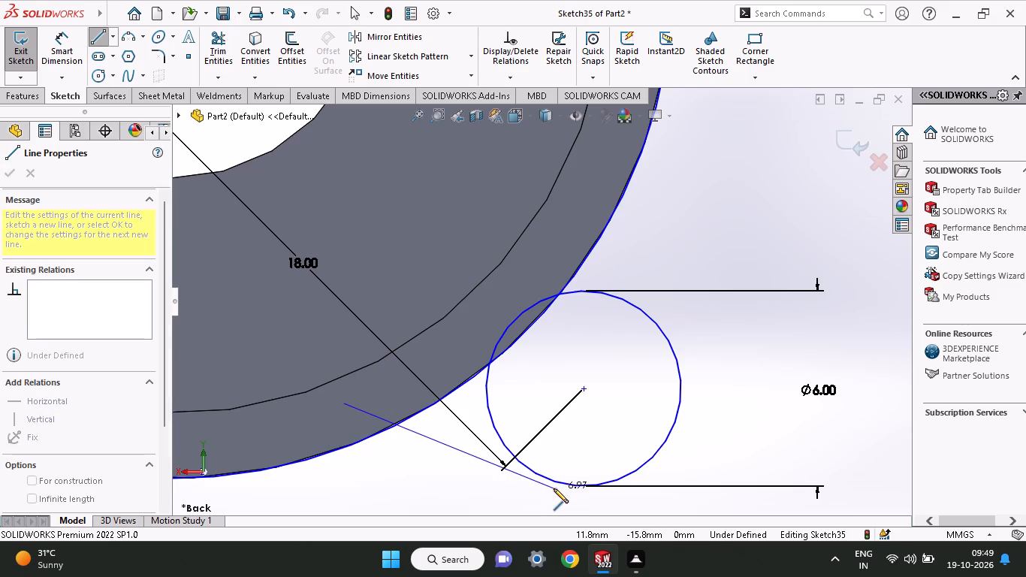
click(557, 491)
right_click(678, 258)
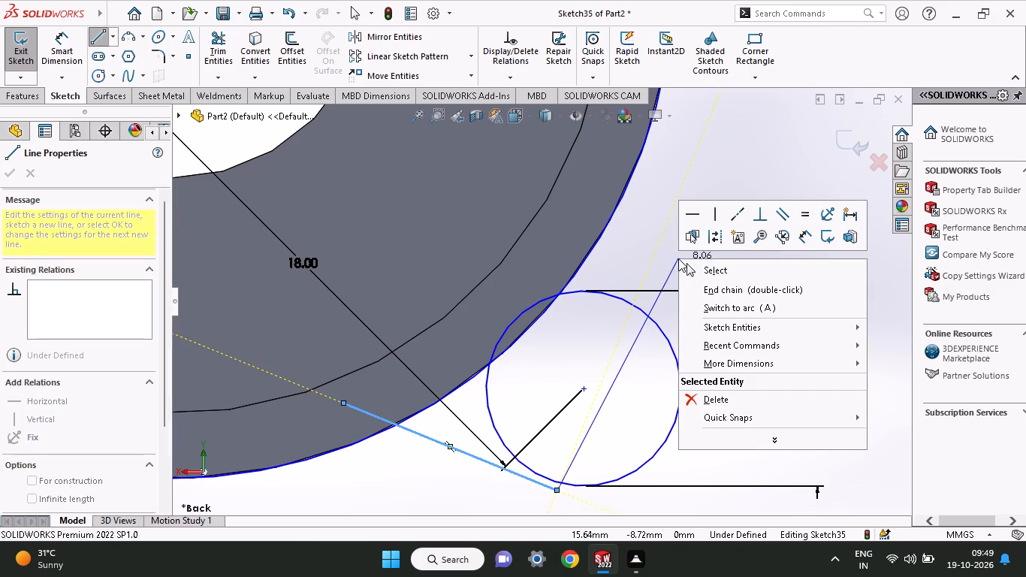
click(687, 263)
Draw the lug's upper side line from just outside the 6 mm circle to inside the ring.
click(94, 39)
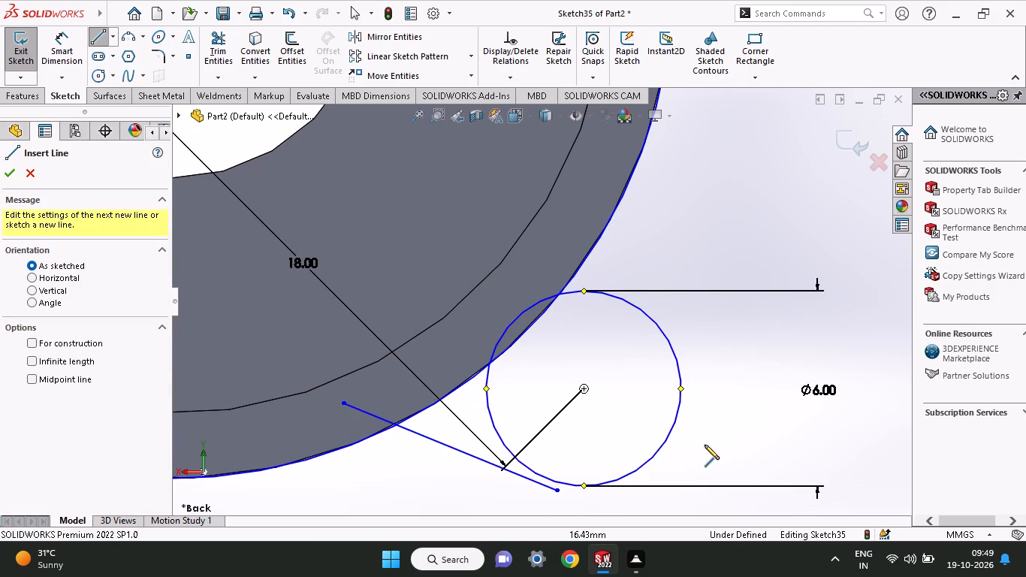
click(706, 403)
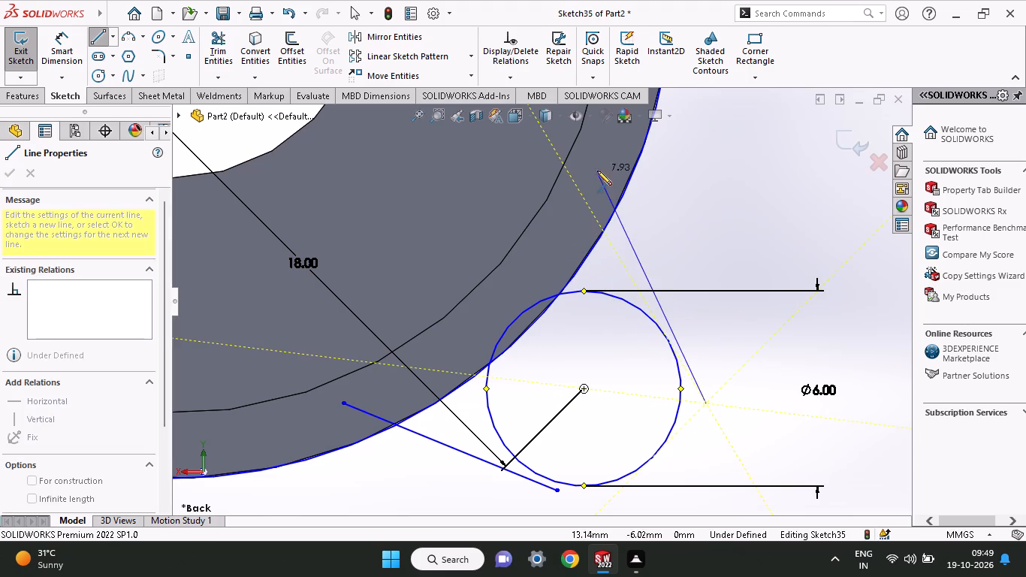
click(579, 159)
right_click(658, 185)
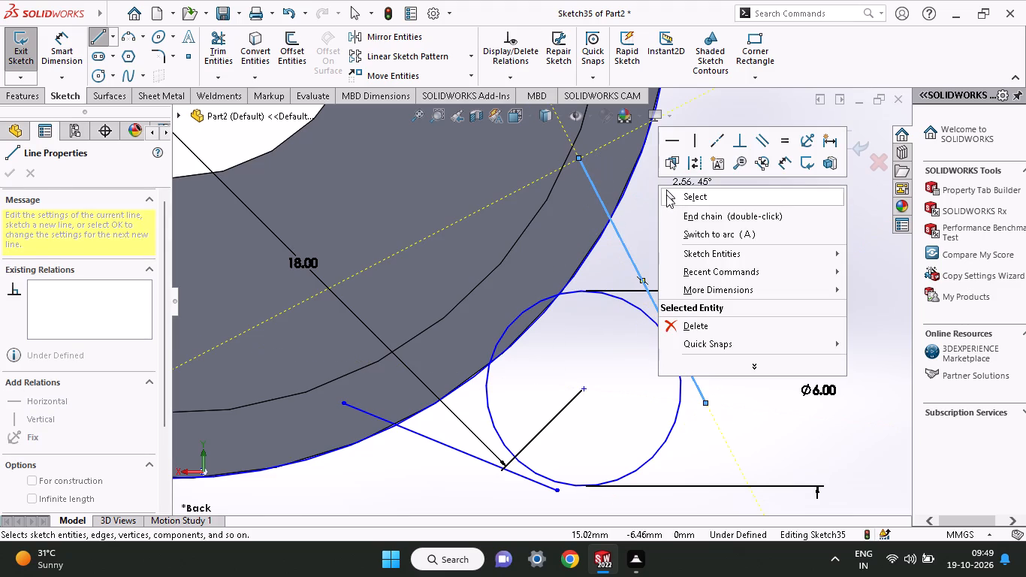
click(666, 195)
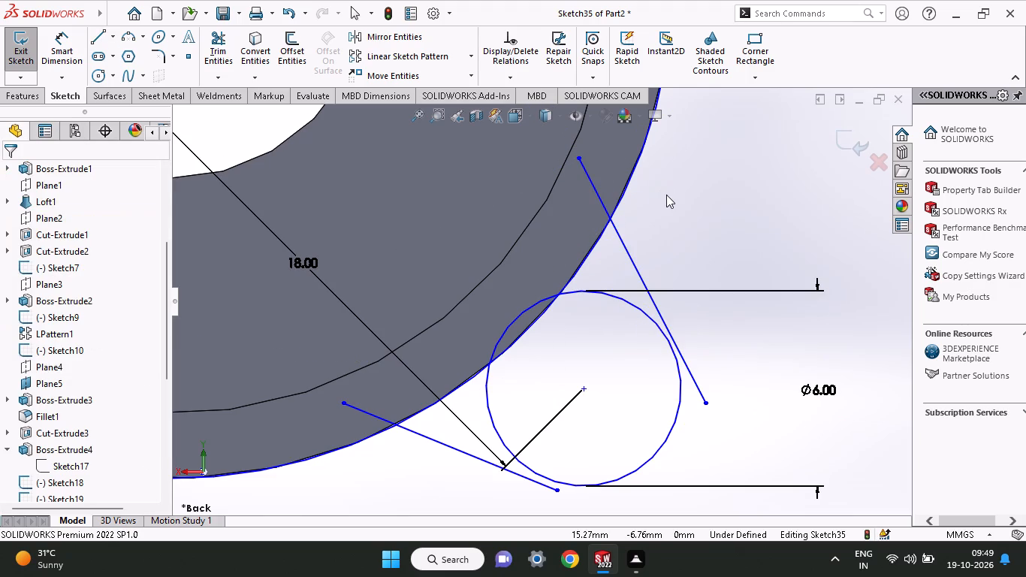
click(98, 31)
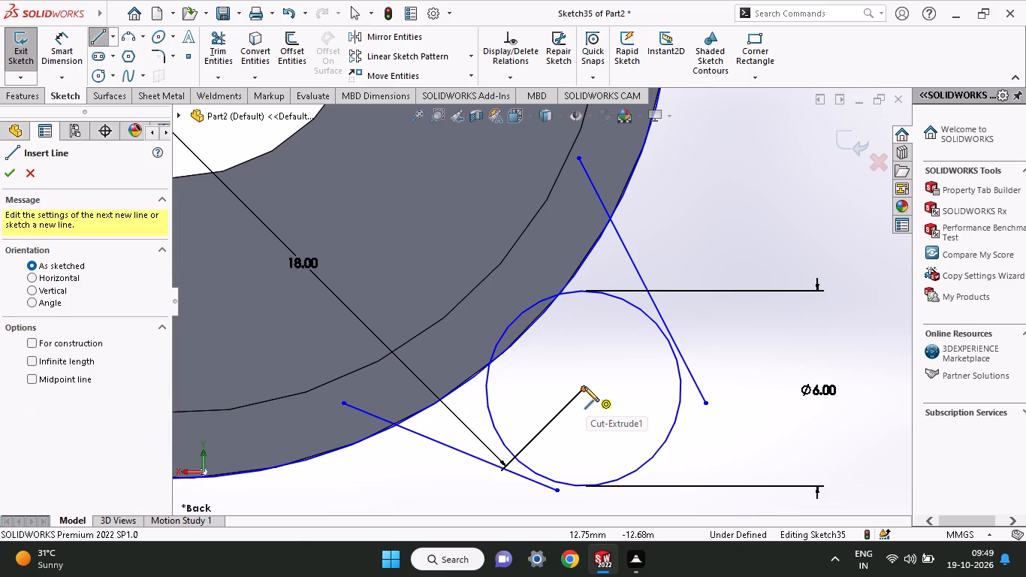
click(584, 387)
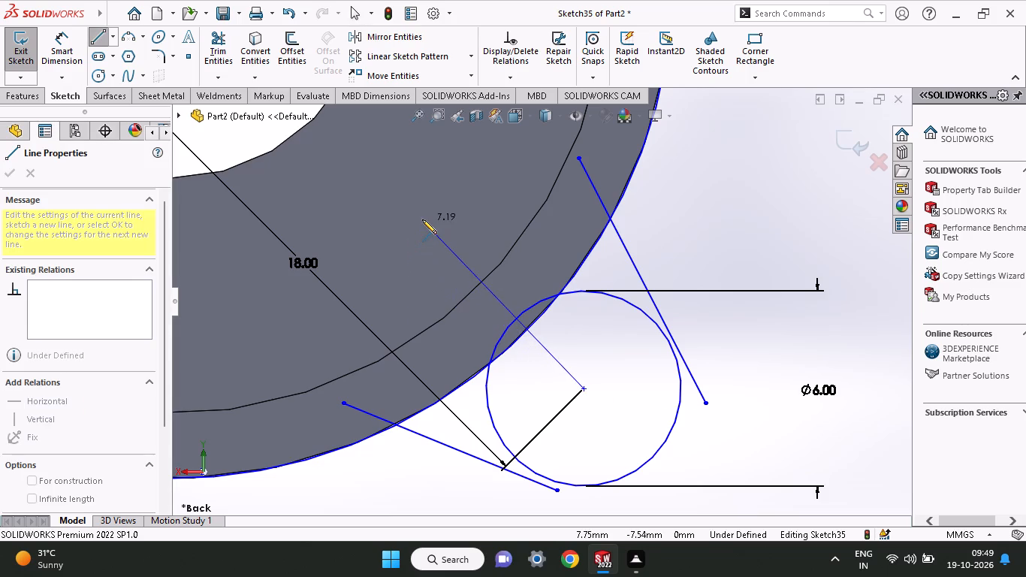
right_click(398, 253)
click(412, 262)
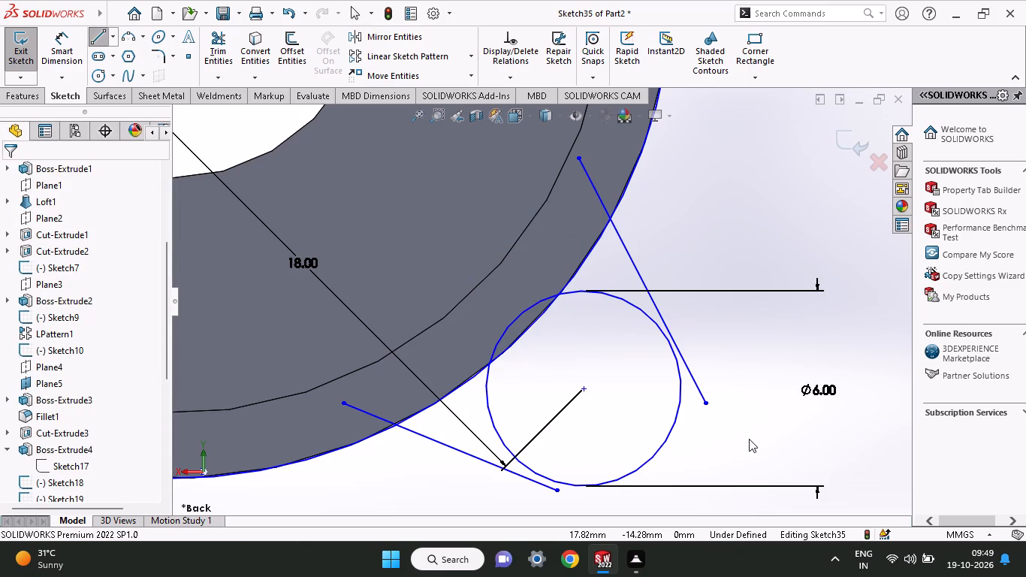
Undo both lug side lines and the deletion of the slanted line with its angle dimension.
key(ctrl+z)
key(ctrl+z)
key(ctrl+z)
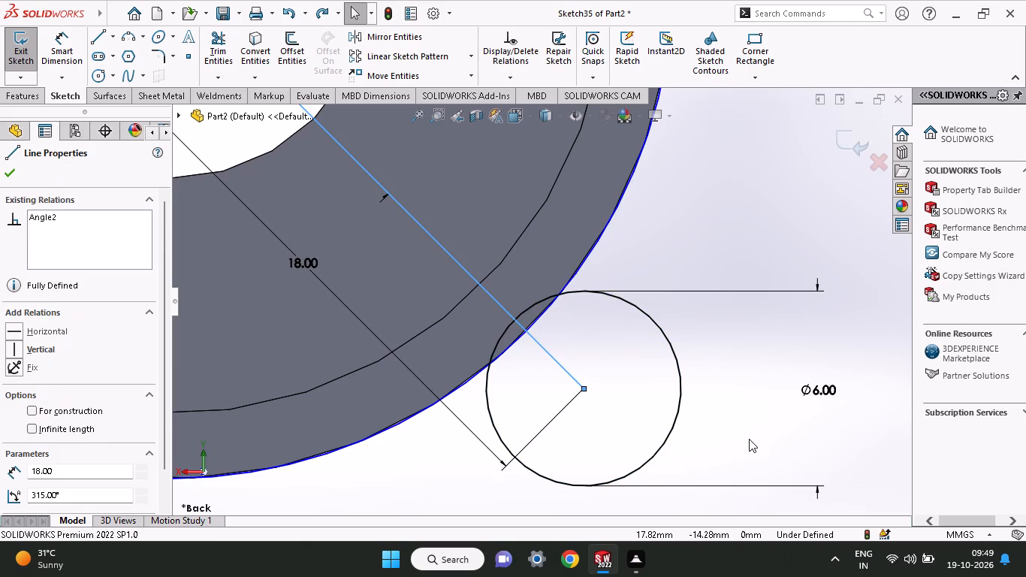
Redraw the lug's lower side line, about 6 mm long, from the 6 mm circle's lower edge to inside the ring.
click(104, 38)
click(527, 473)
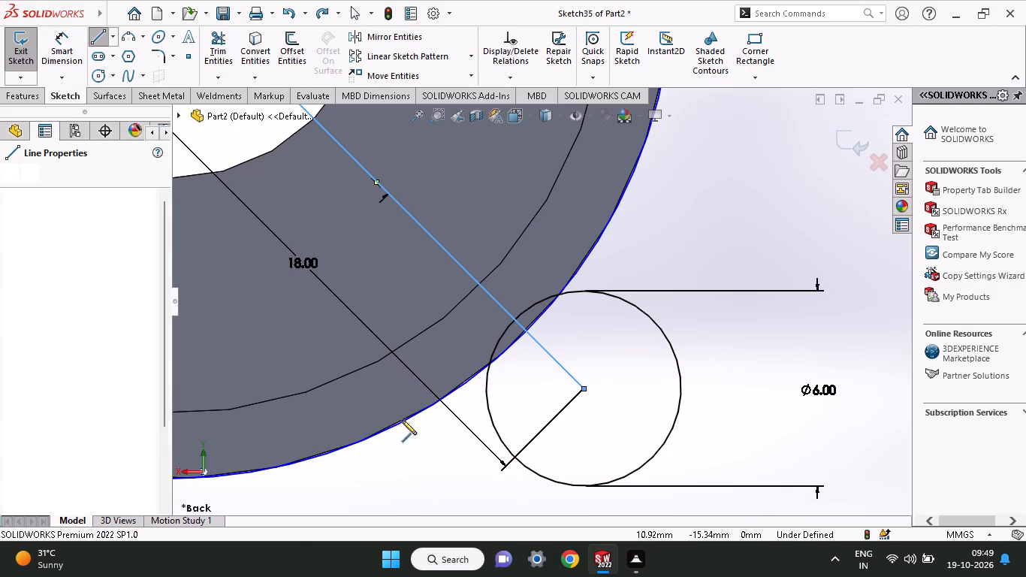
click(359, 373)
right_click(289, 371)
click(312, 385)
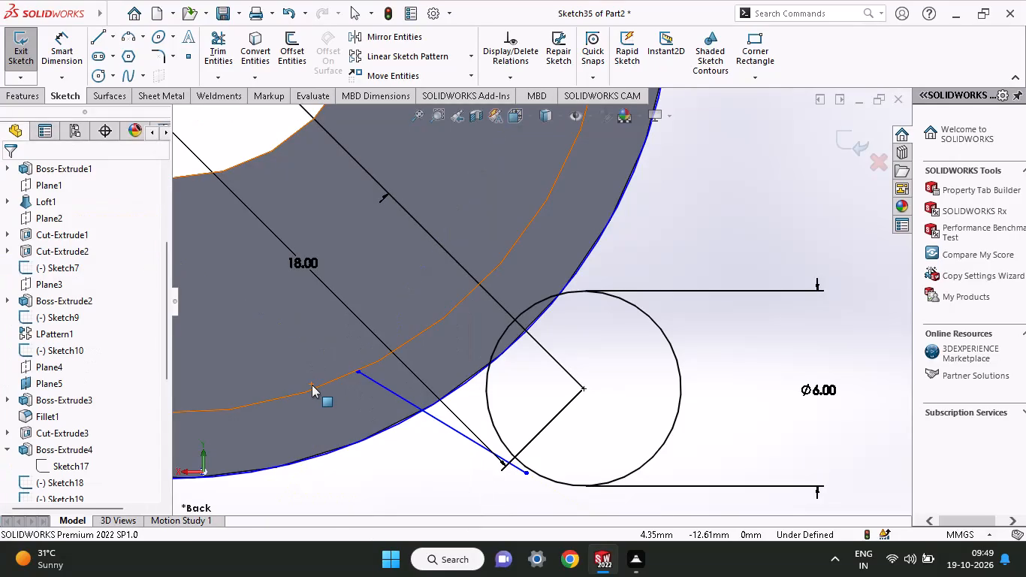
Redraw the lug's upper side line from the 6 mm circle's outer upper edge to inside the ring.
click(94, 35)
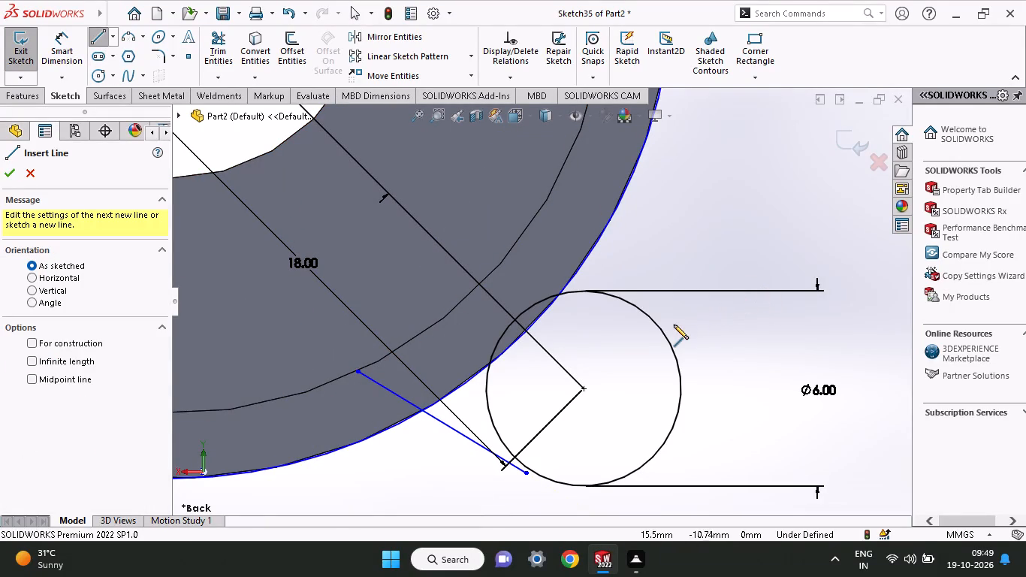
drag(677, 340, 668, 329)
click(530, 177)
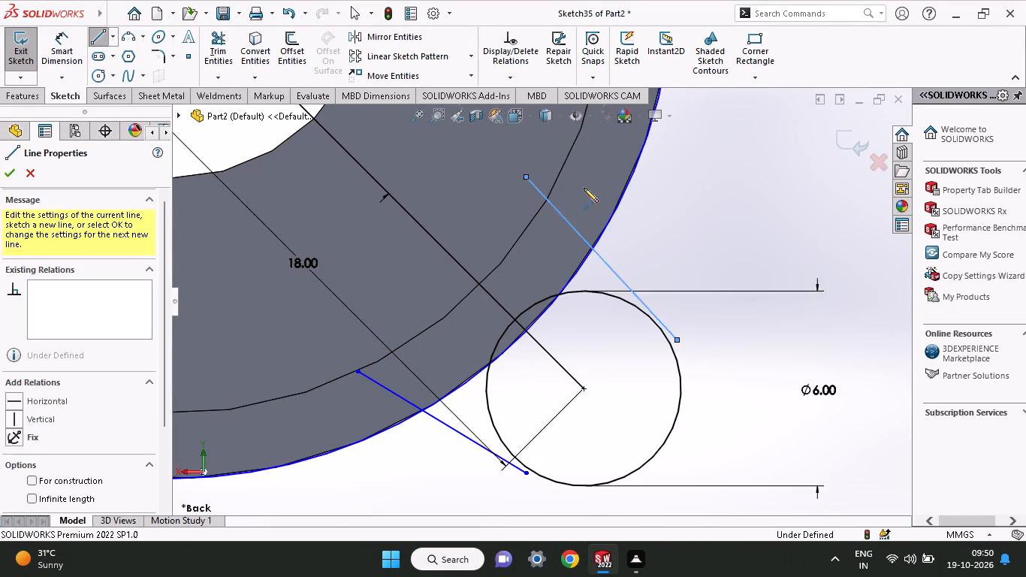
right_click(677, 215)
click(690, 228)
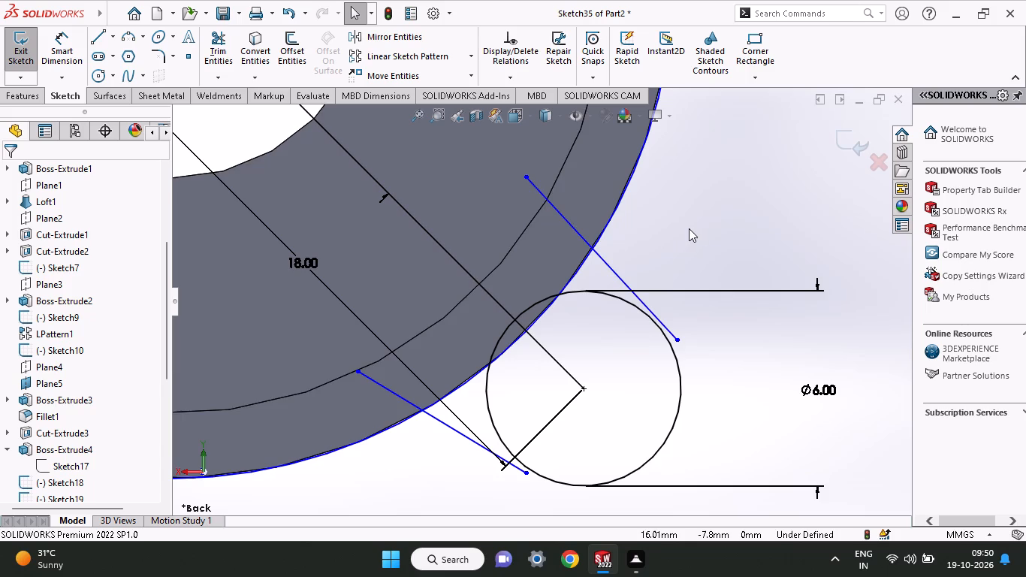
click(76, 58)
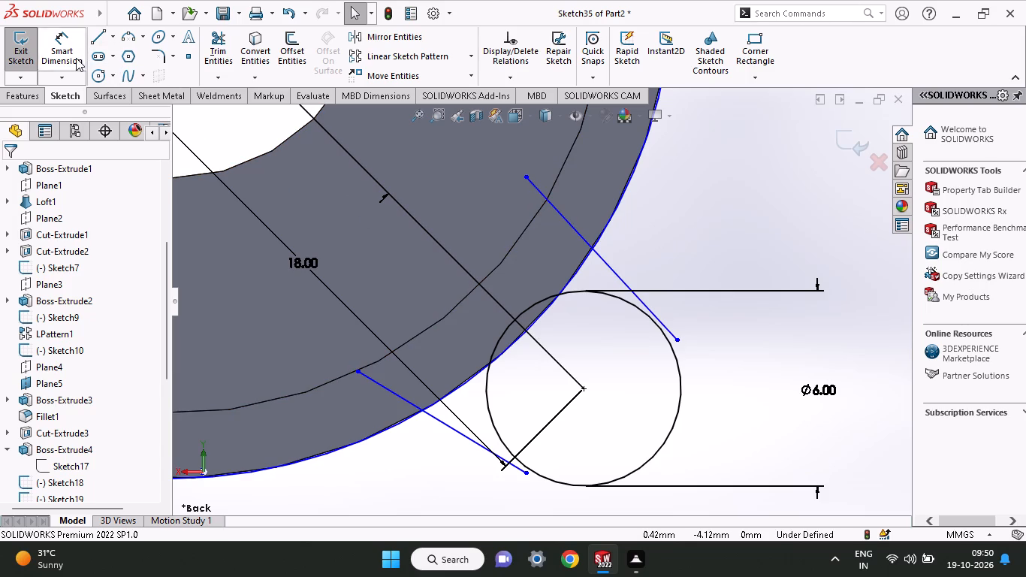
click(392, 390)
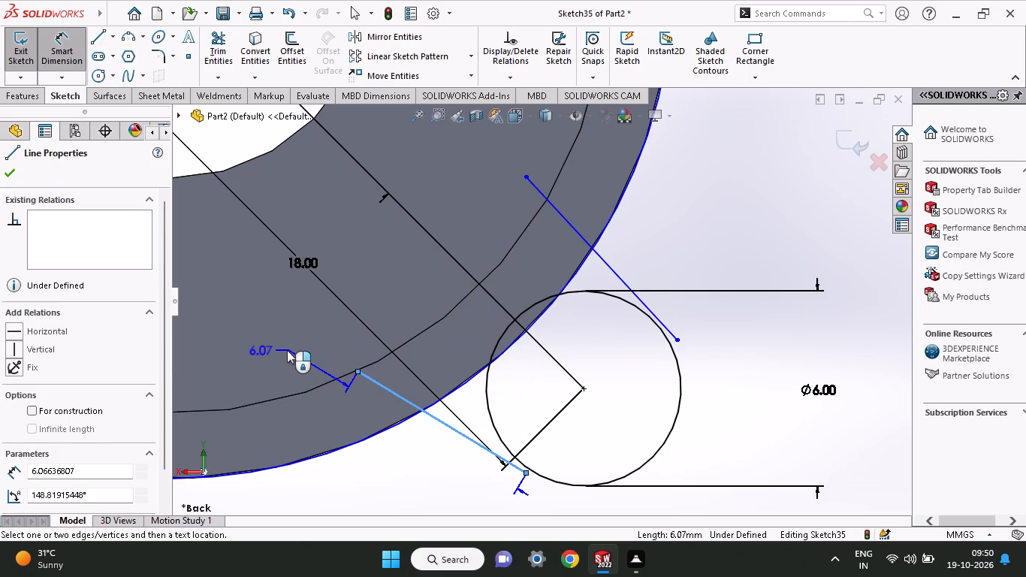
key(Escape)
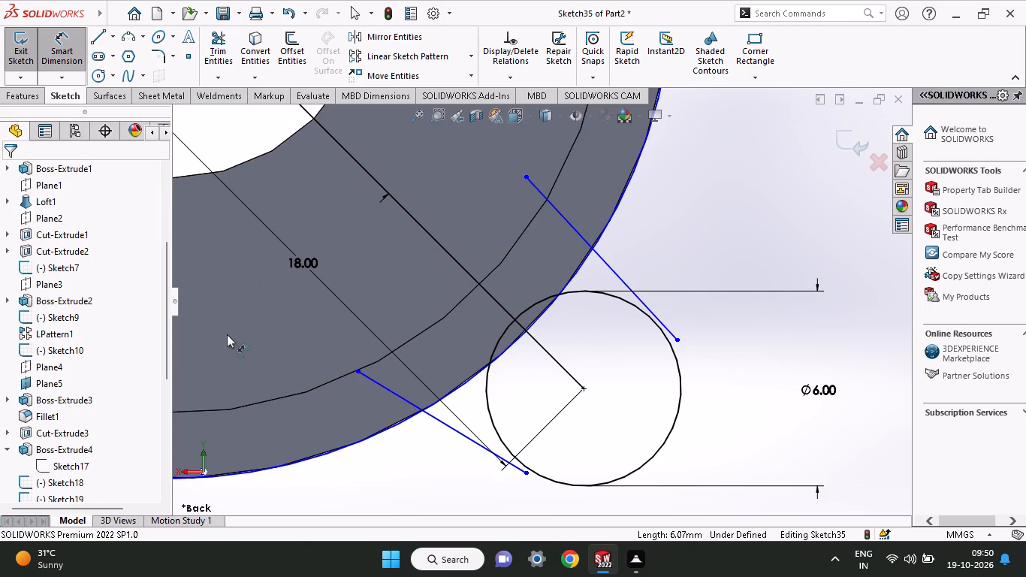
Bring up the previews of the open part windows.
click(615, 561)
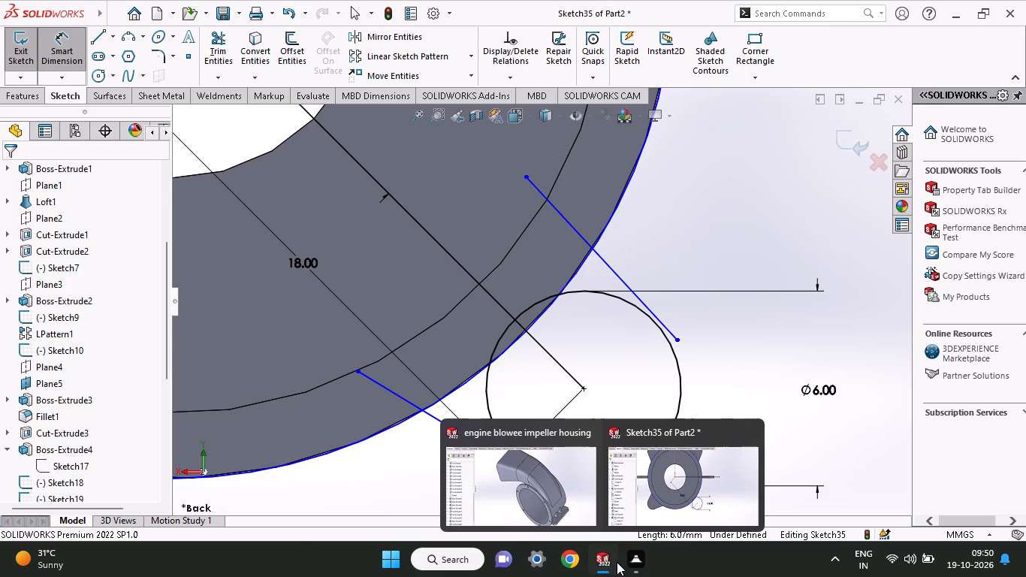
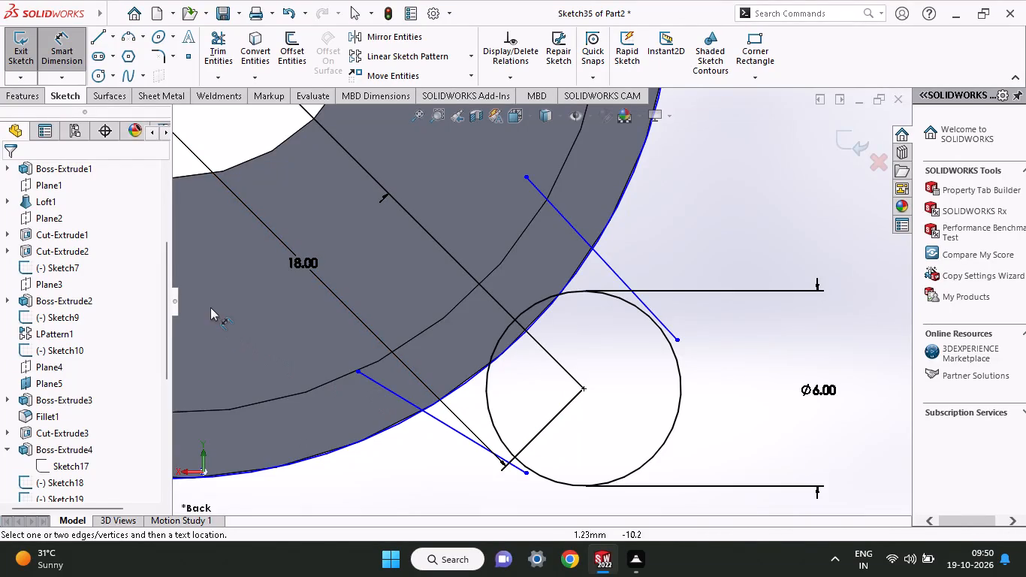
Make the lug's lower side line tangent to the 6 mm circle.
click(332, 461)
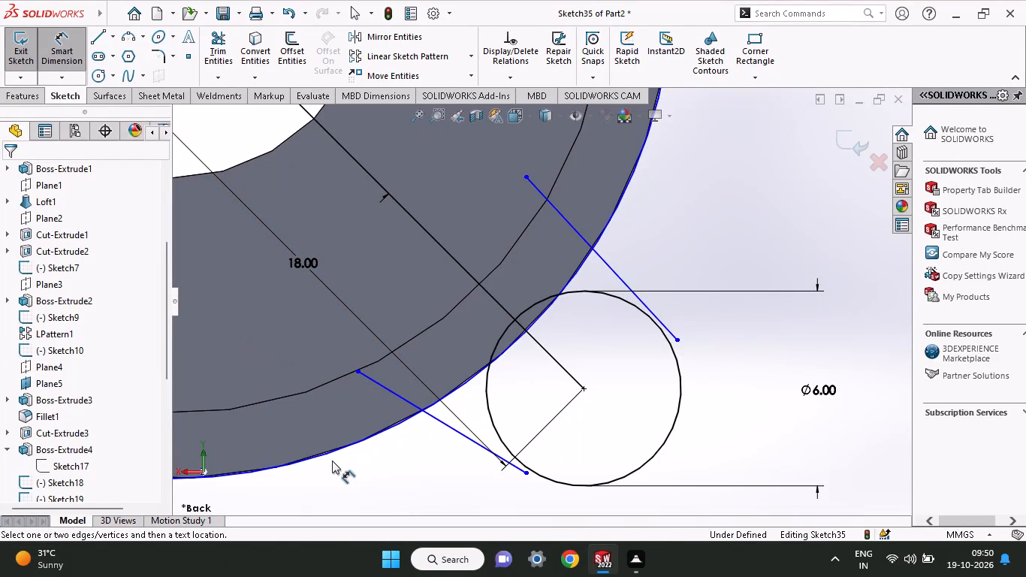
right_click(332, 461)
key(Escape)
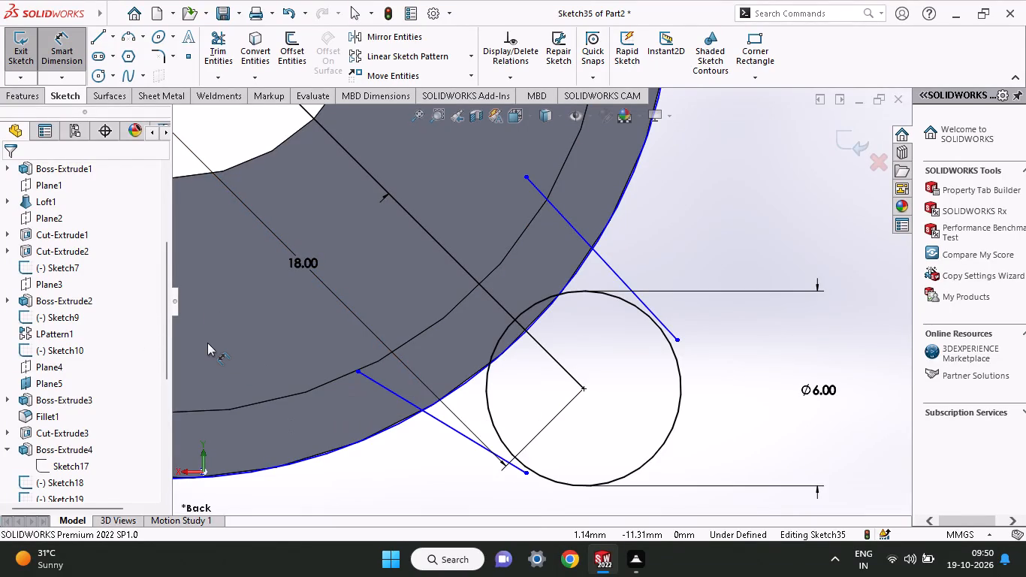
key(Escape)
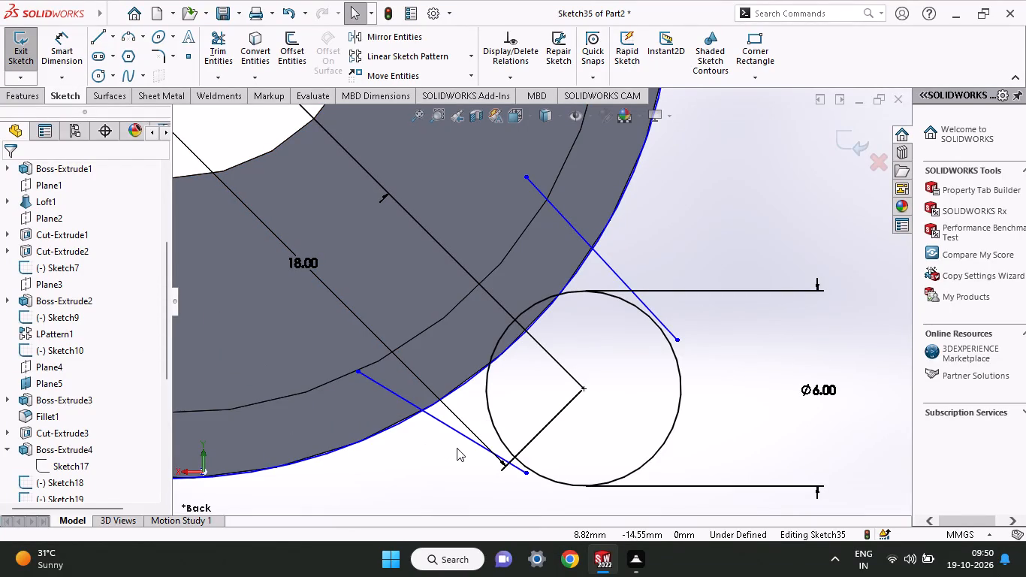
shift+click(468, 434)
shift+click(536, 470)
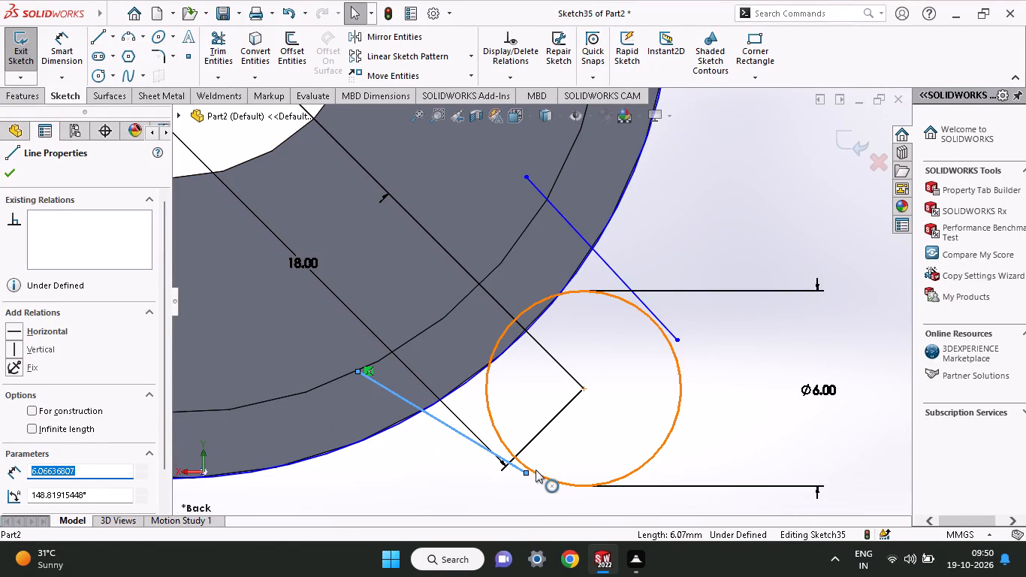
click(16, 411)
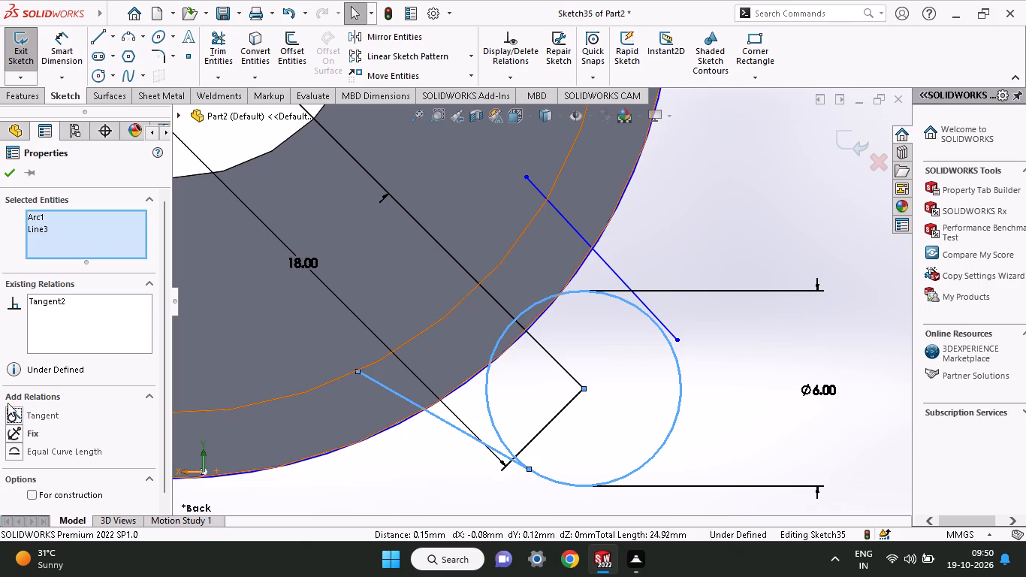
click(14, 177)
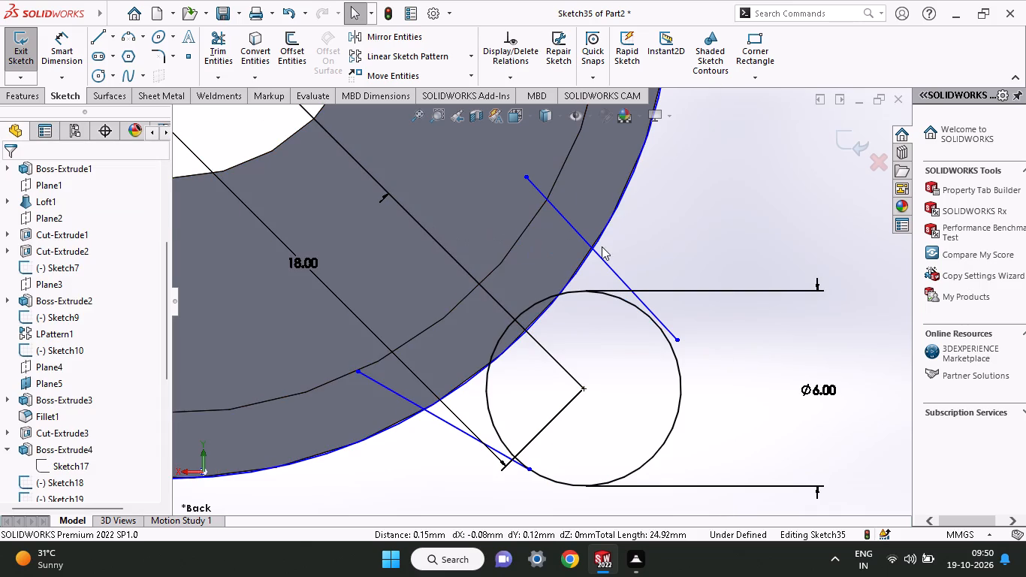
Make the lug's upper side line tangent to the 6 mm circle.
shift+click(599, 252)
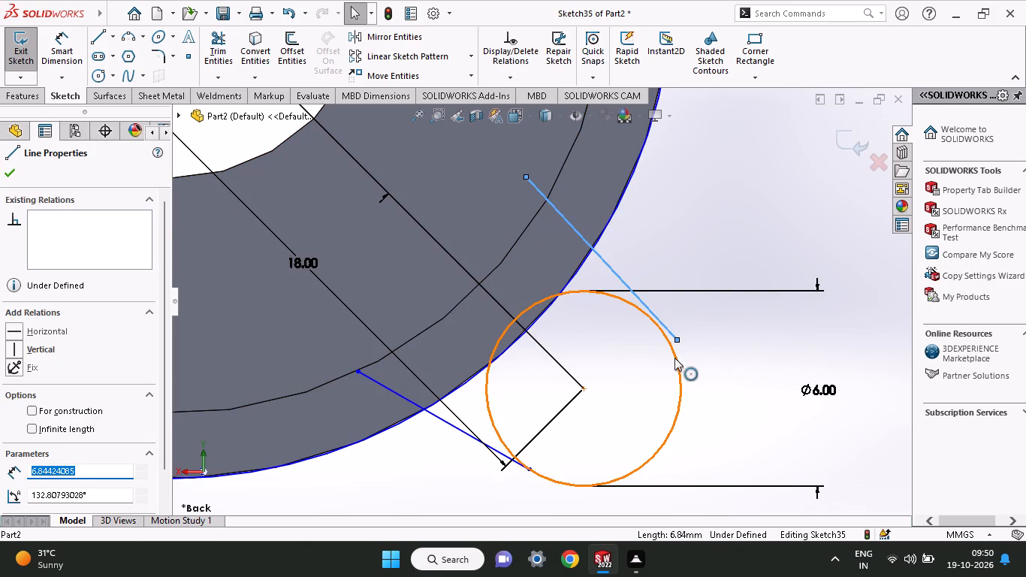
shift+click(674, 358)
click(34, 416)
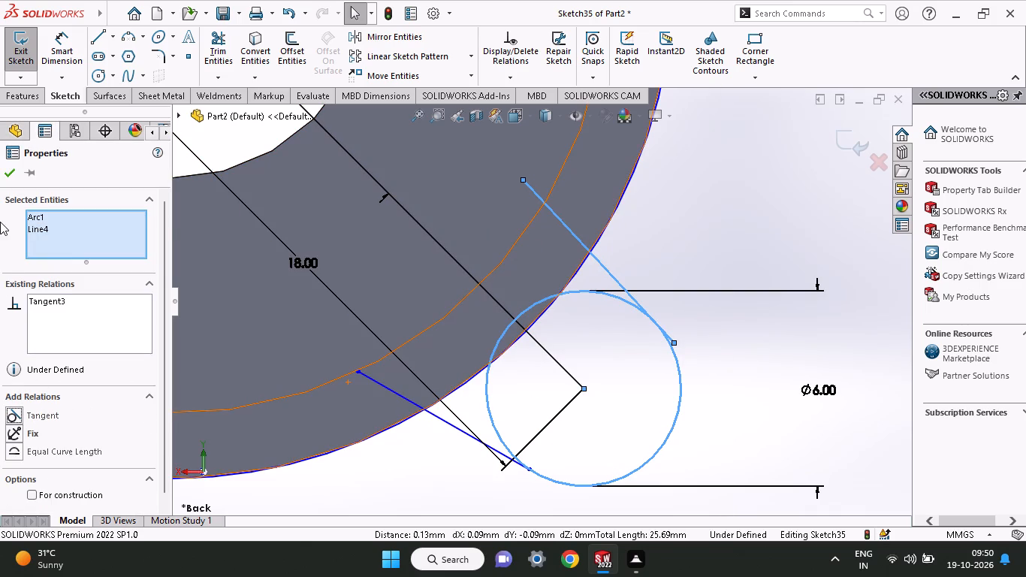
click(5, 163)
click(5, 166)
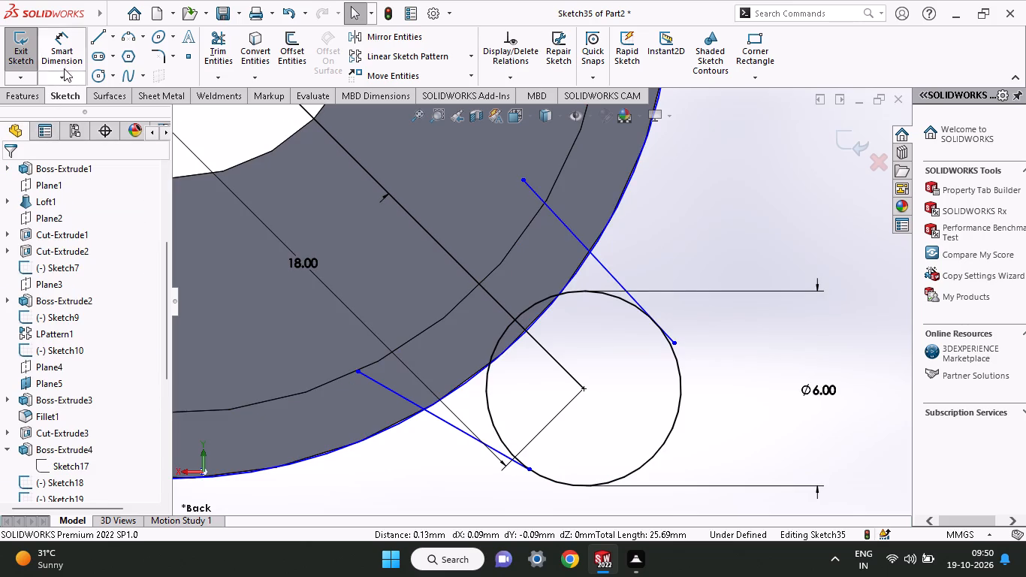
Dimension the angle between the lower side line and the lug's centre line as 20°.
click(67, 43)
click(370, 377)
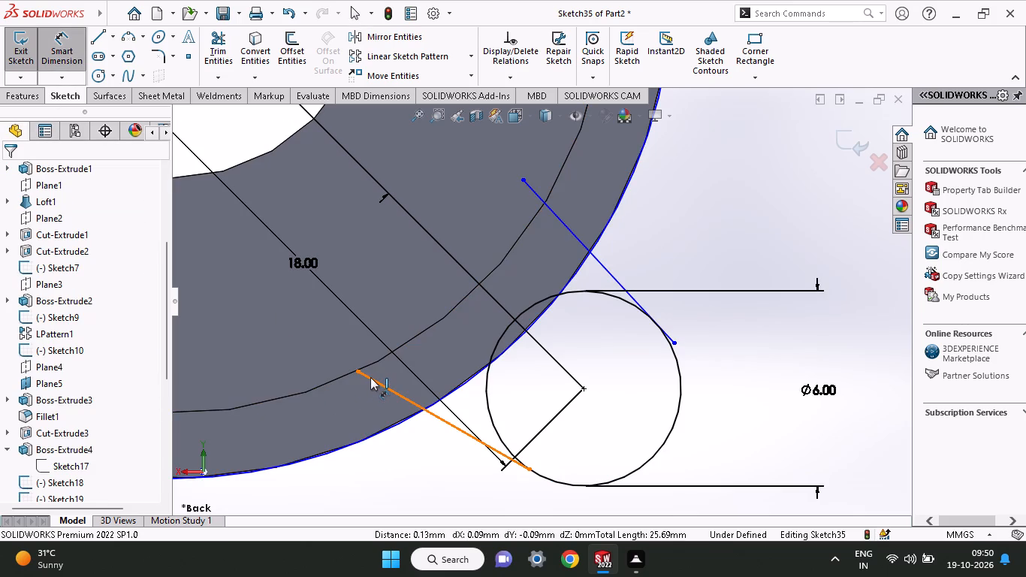
click(500, 304)
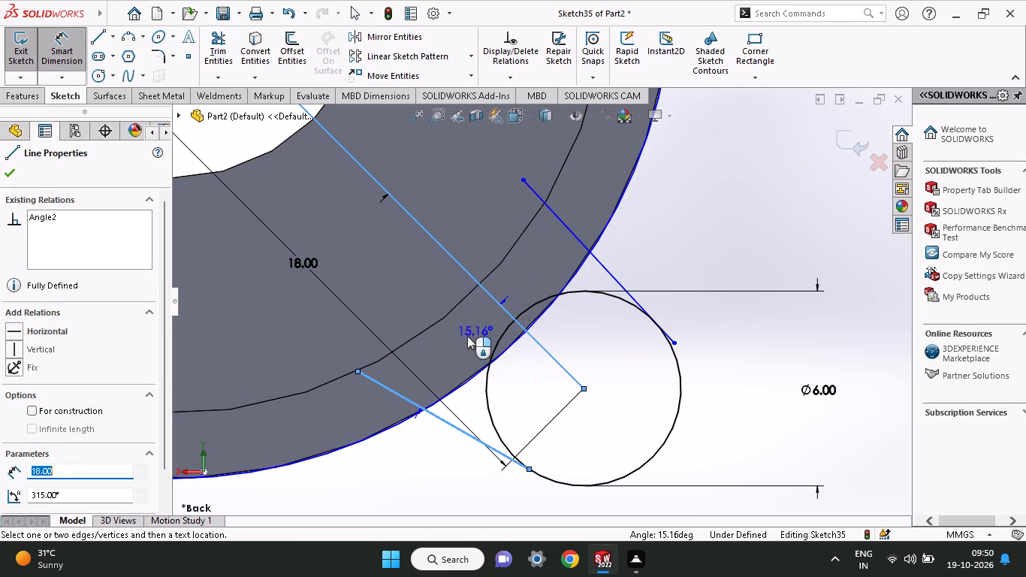
click(467, 336)
text(20)
key(Return)
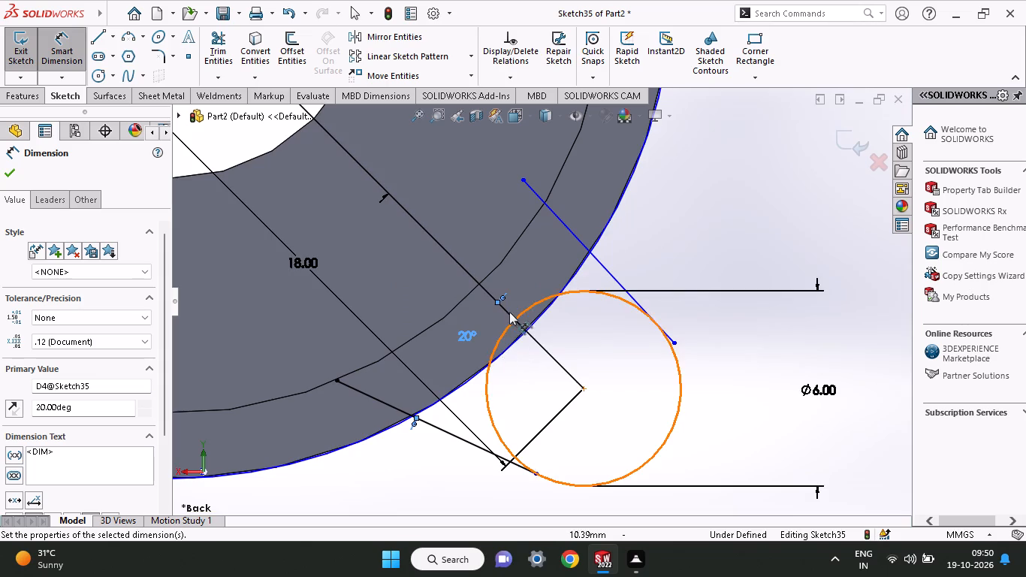
click(509, 309)
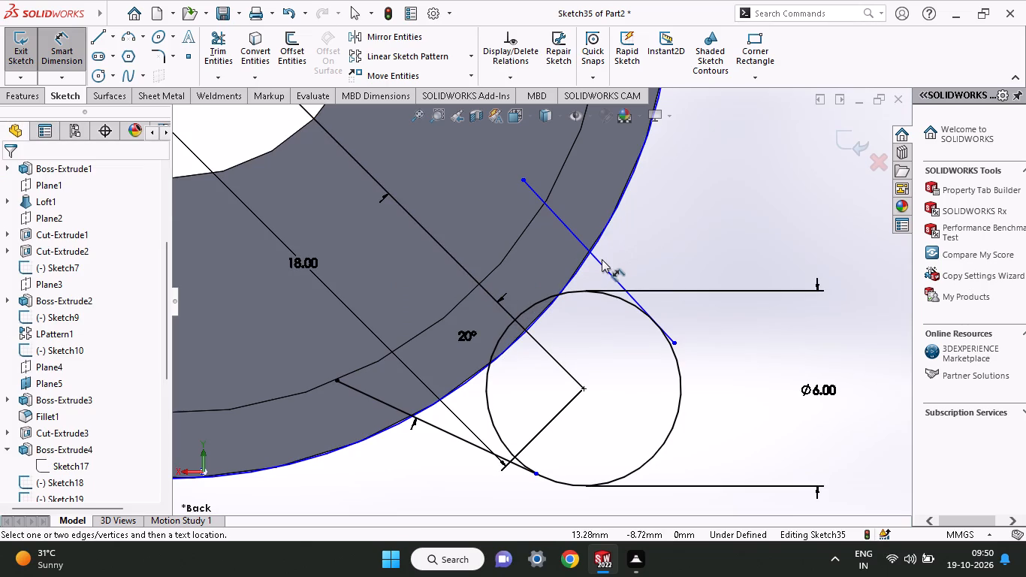
Dimension the angle between the upper side line and the lug's centre line as 20°.
click(601, 261)
click(485, 288)
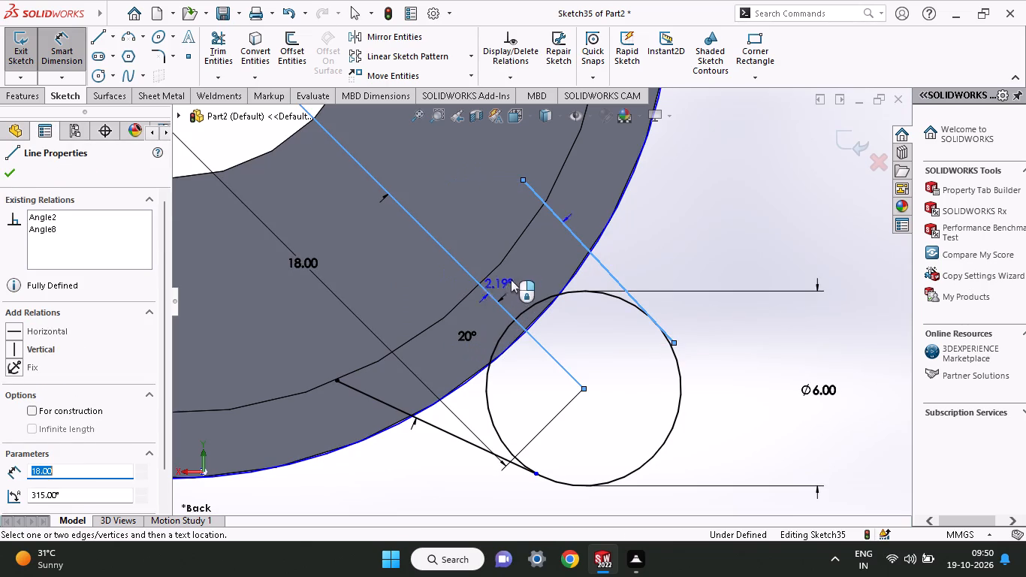
click(518, 278)
text(20)
key(Return)
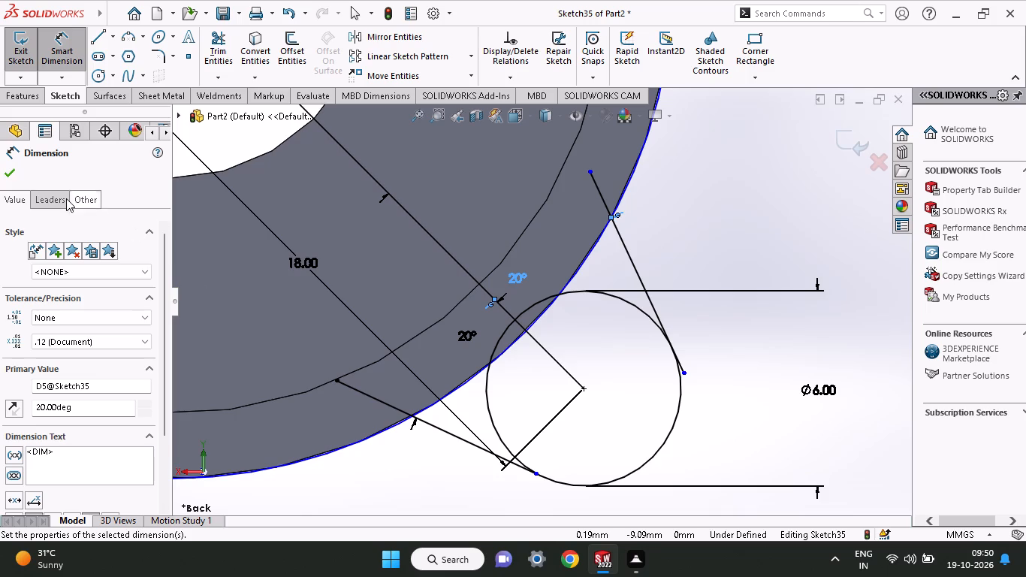
click(11, 169)
Trim both side lines and the 6 mm circle back to the ring's outer edge, cutting the centre line where it crosses that edge.
click(227, 44)
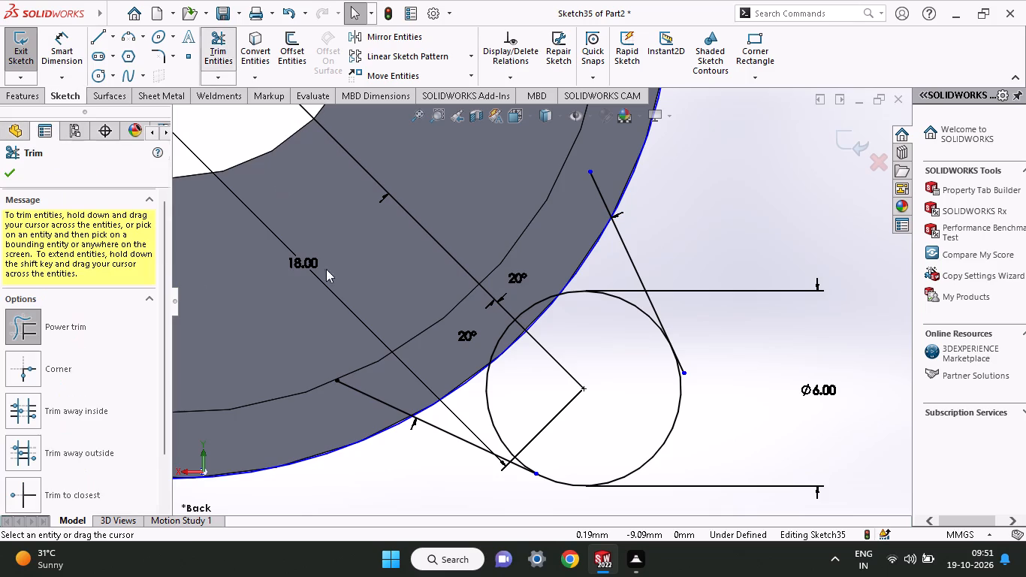
drag(376, 386, 361, 421)
drag(605, 168, 593, 198)
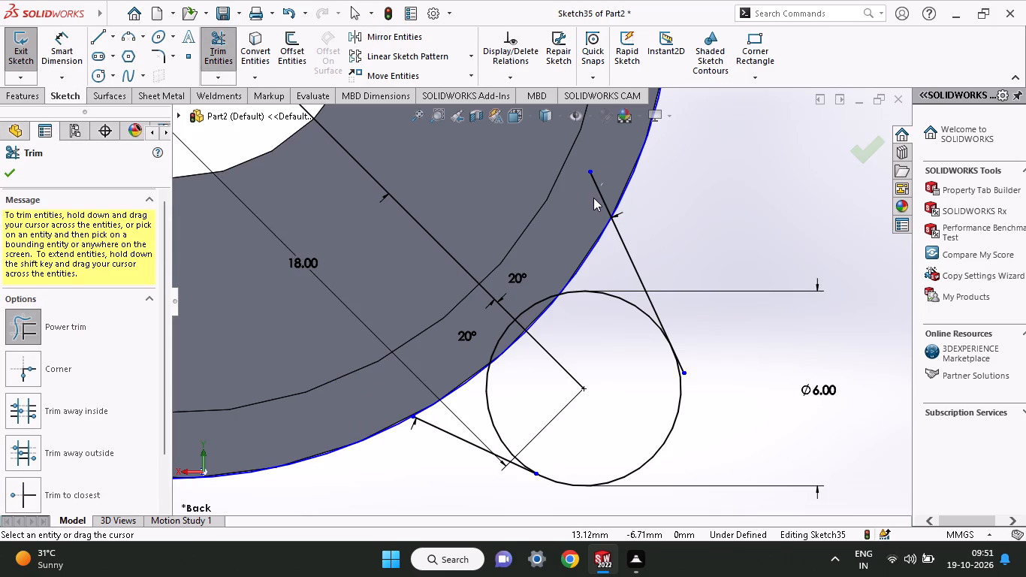
drag(593, 198, 593, 198)
drag(542, 285, 493, 343)
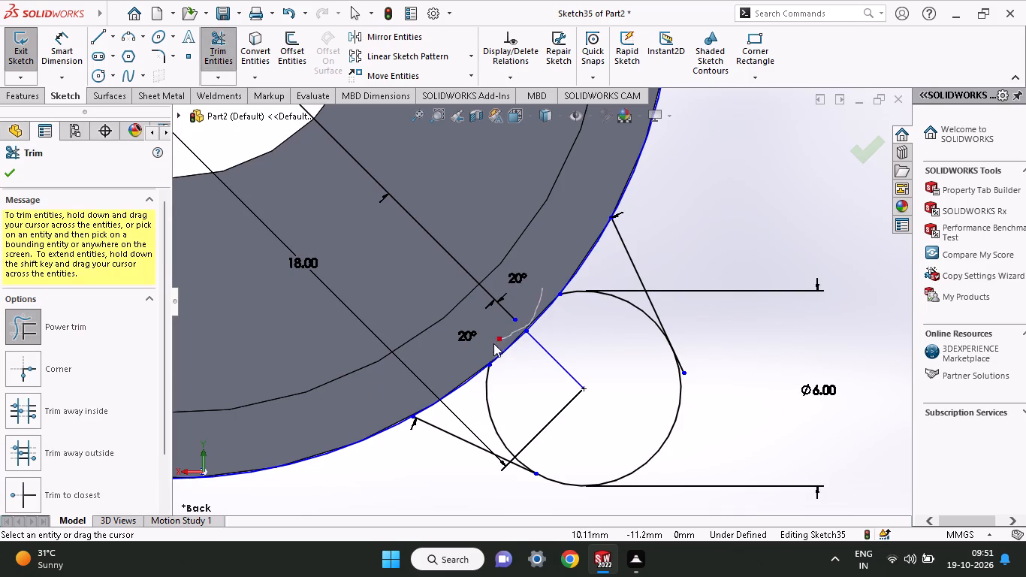
drag(493, 343, 480, 359)
Trim away the ring's outline circle beyond the two side lines, keeping only the arc across the lug's base.
drag(403, 465, 361, 390)
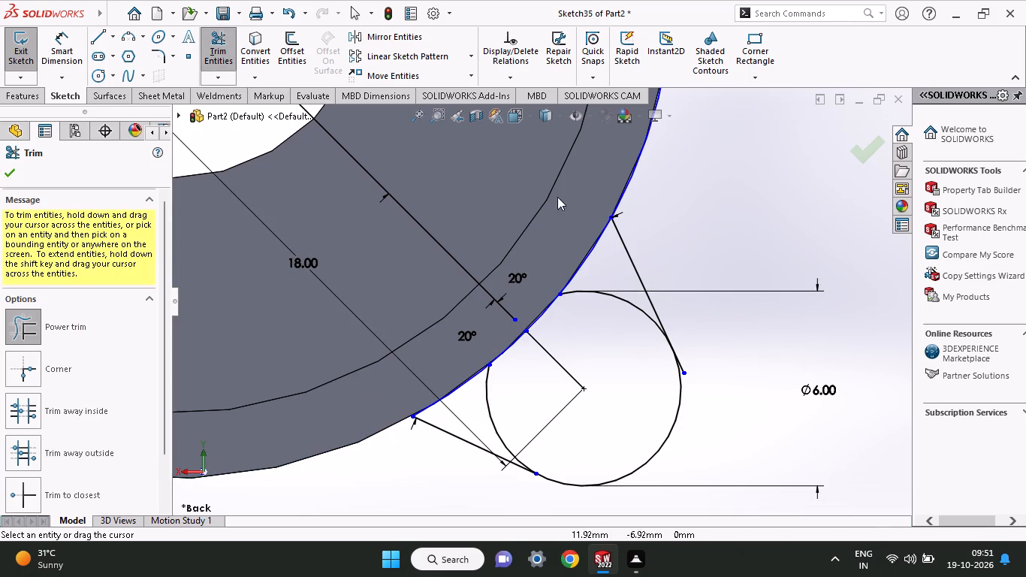
drag(566, 175, 714, 224)
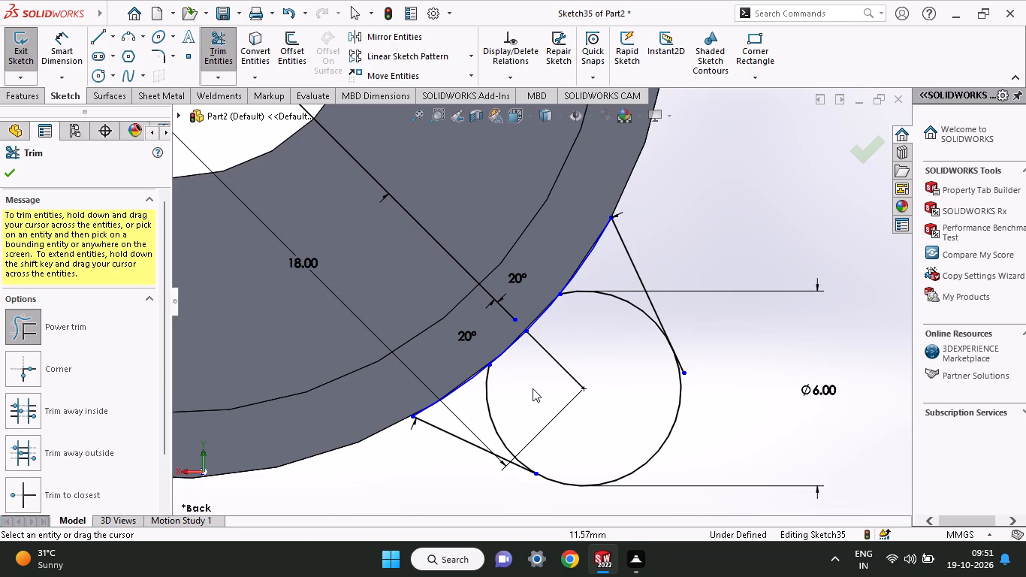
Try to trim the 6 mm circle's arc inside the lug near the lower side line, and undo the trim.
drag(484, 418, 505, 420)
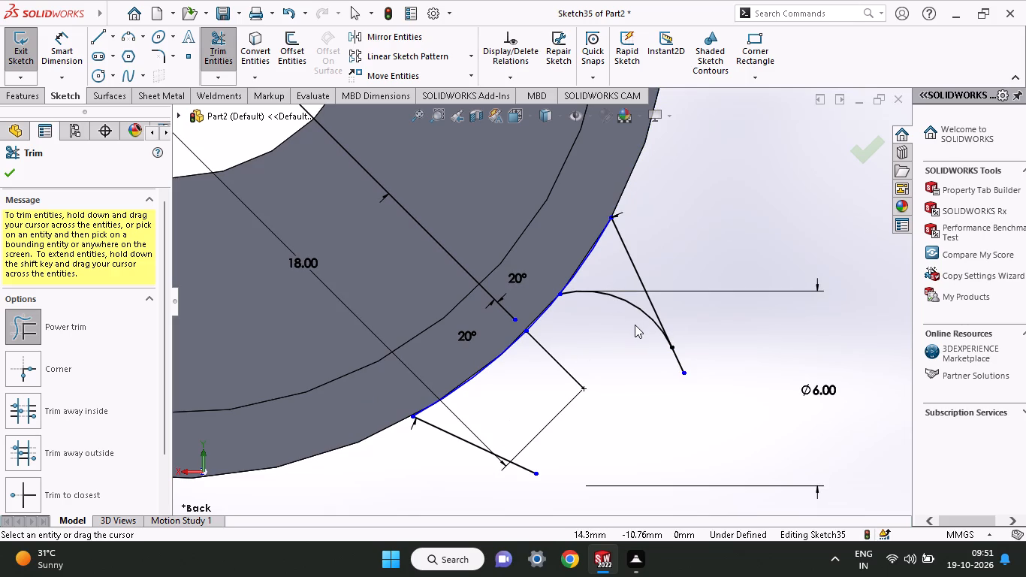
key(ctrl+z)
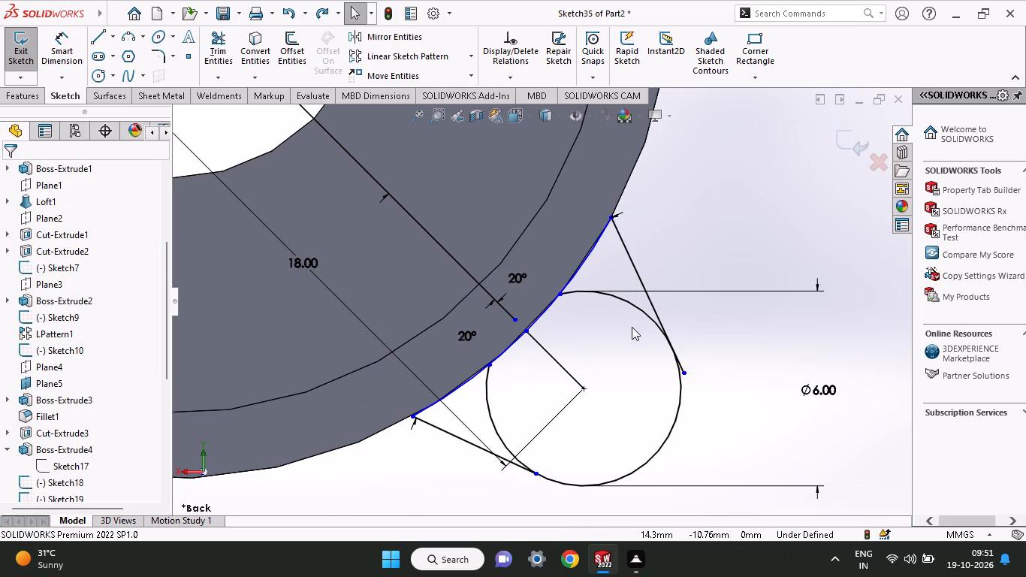
Trim the upper side line's overshoot beyond its tangent point on the 6 mm circle.
ctrl+scroll(704, 367, down, 2)
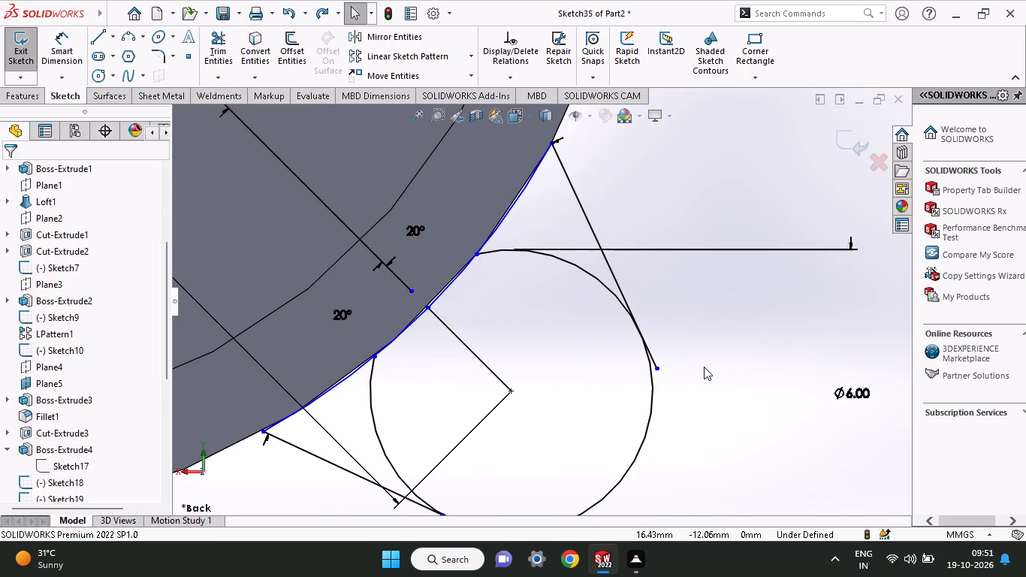
drag(660, 345, 656, 362)
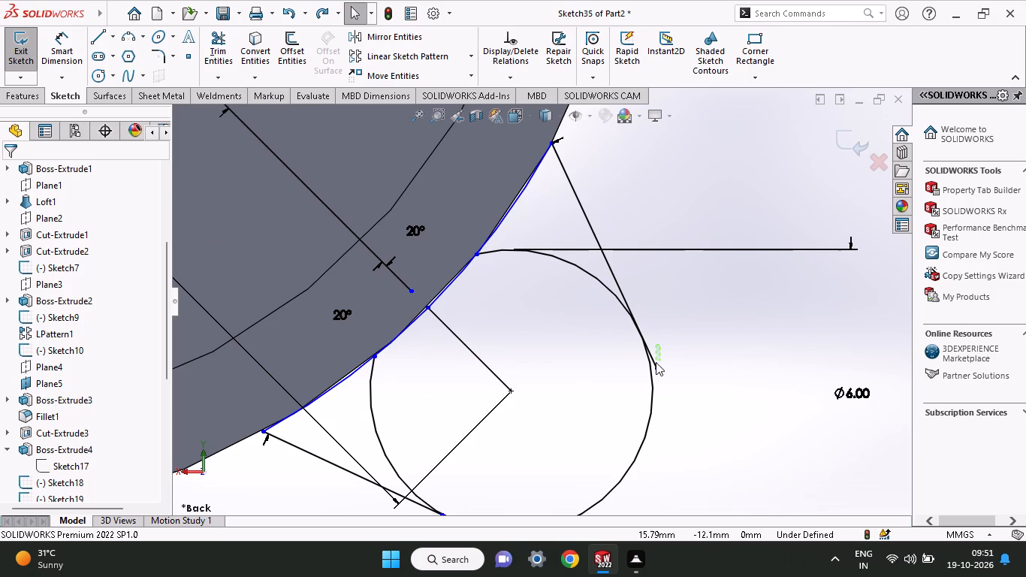
drag(656, 362, 682, 400)
click(226, 52)
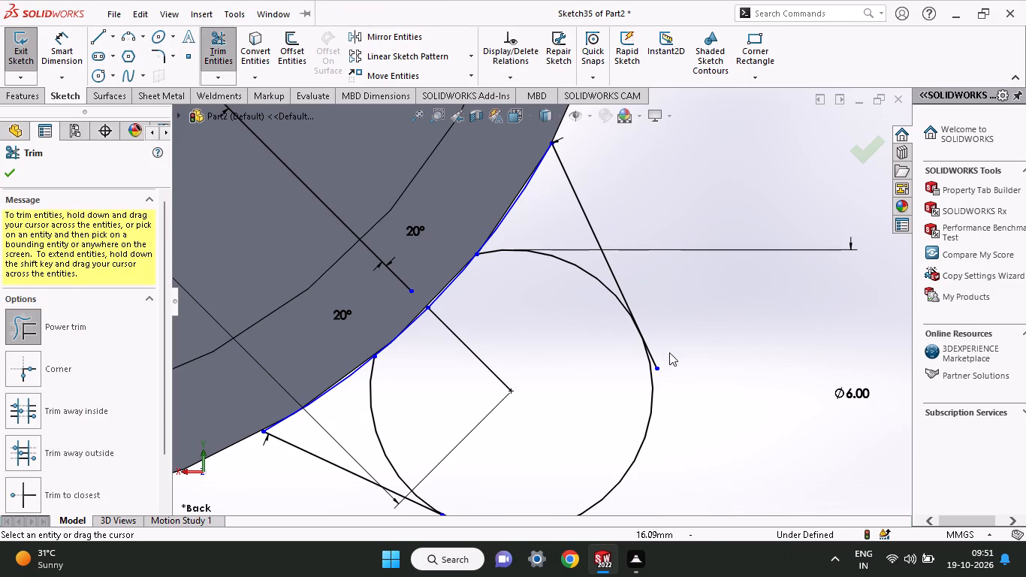
drag(657, 335, 657, 377)
click(17, 177)
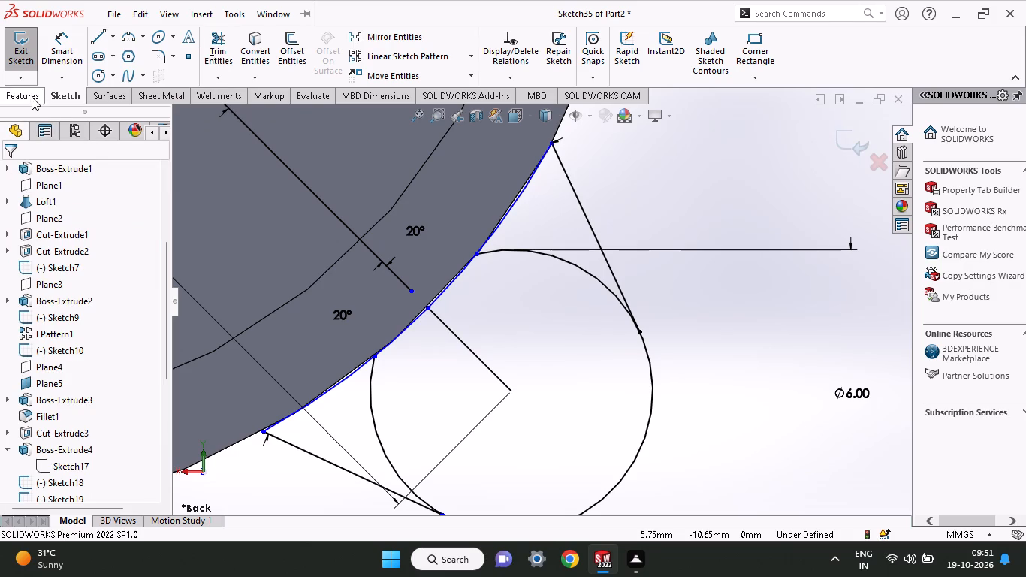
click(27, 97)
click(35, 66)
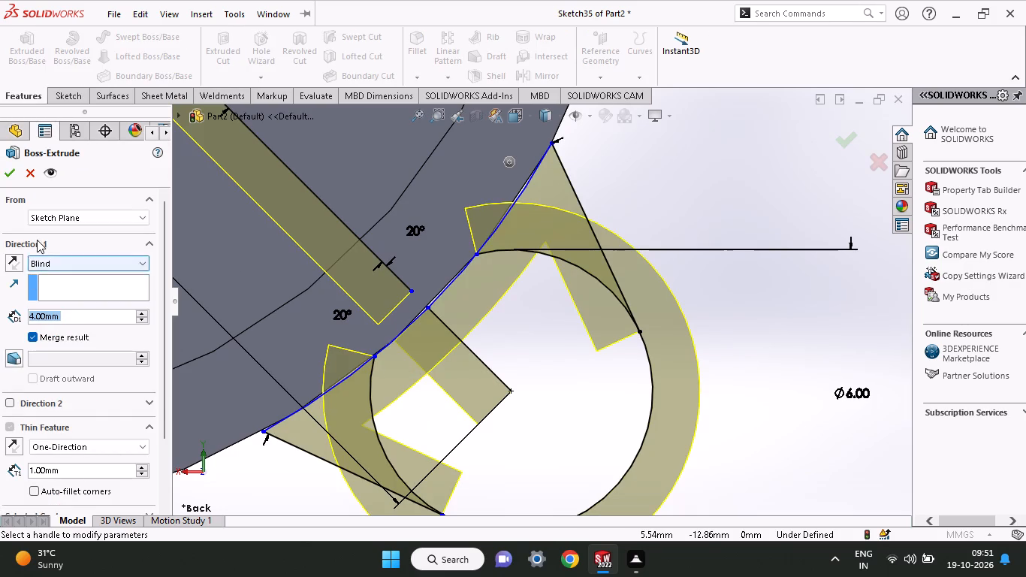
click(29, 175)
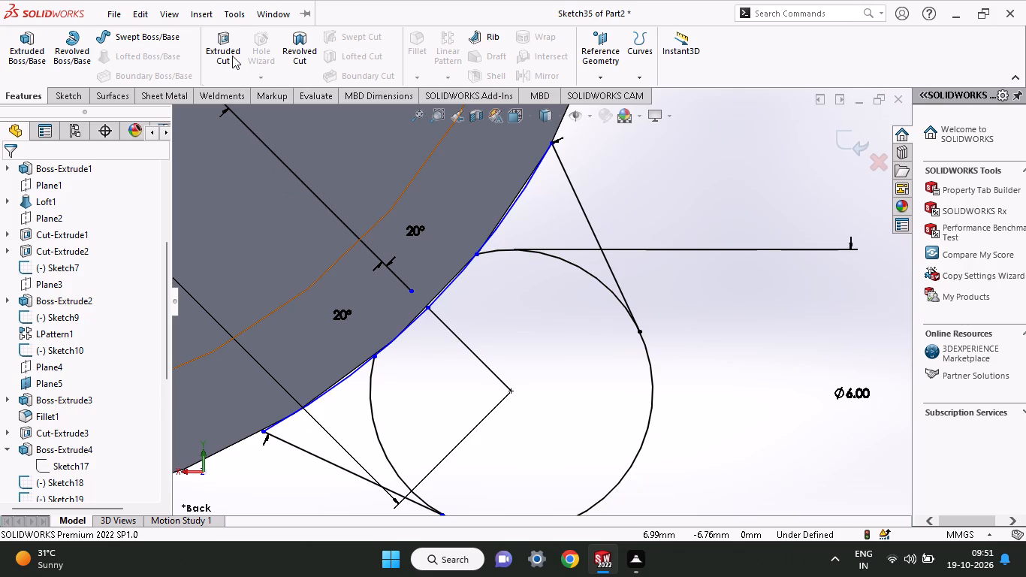
Trim away the fourth lug's 6 mm circle, both side lines, the centre line and the rest of its profile, and exit the sketch.
middle_drag(725, 482, 726, 454)
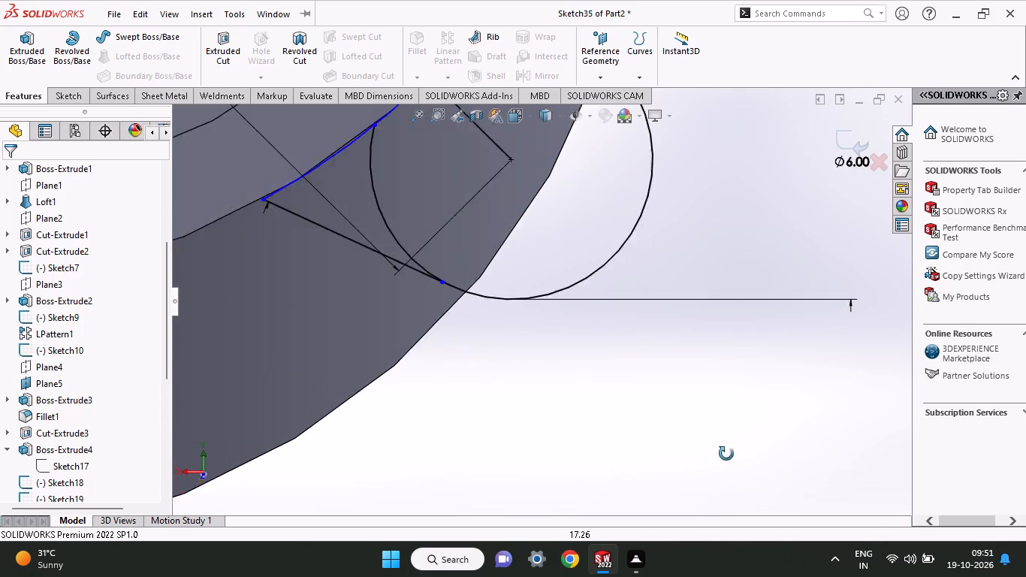
middle_drag(726, 454, 727, 469)
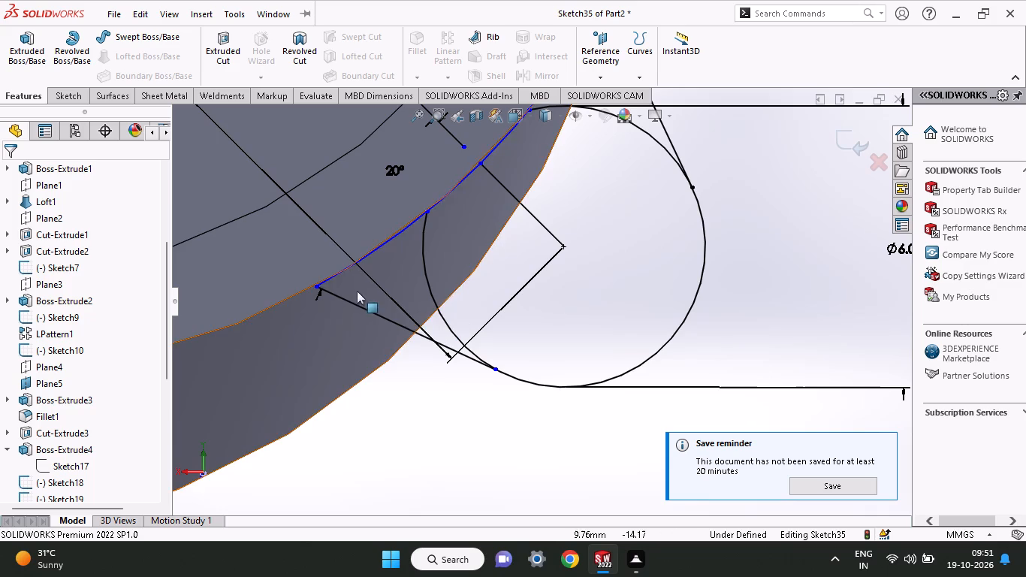
click(58, 104)
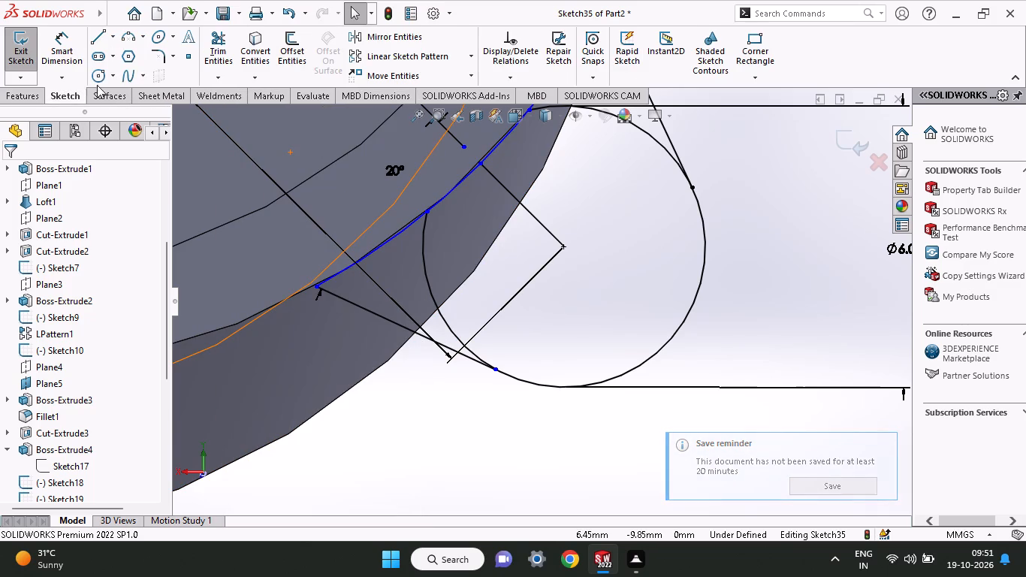
click(218, 32)
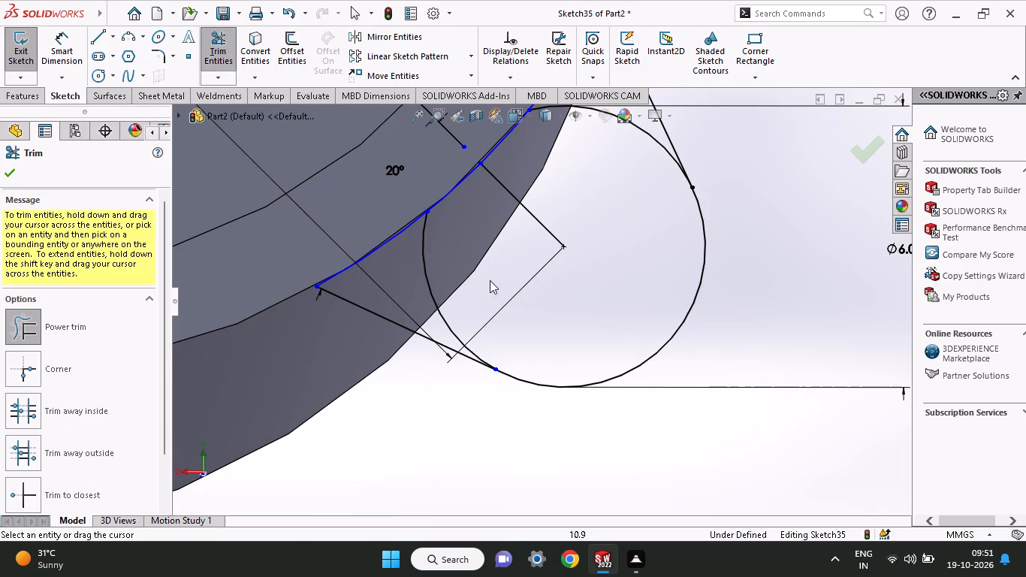
drag(484, 280, 417, 306)
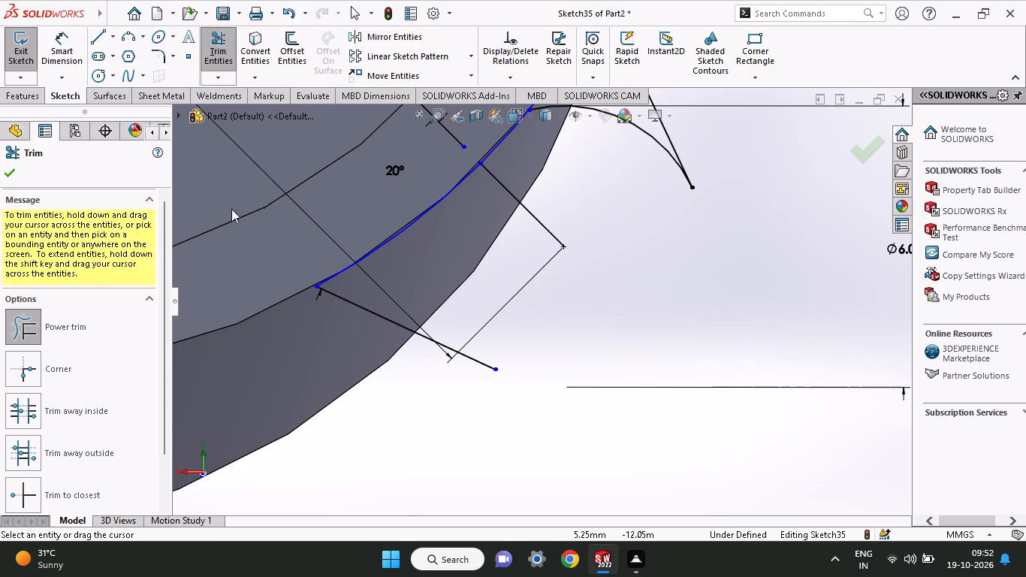
drag(335, 187, 774, 91)
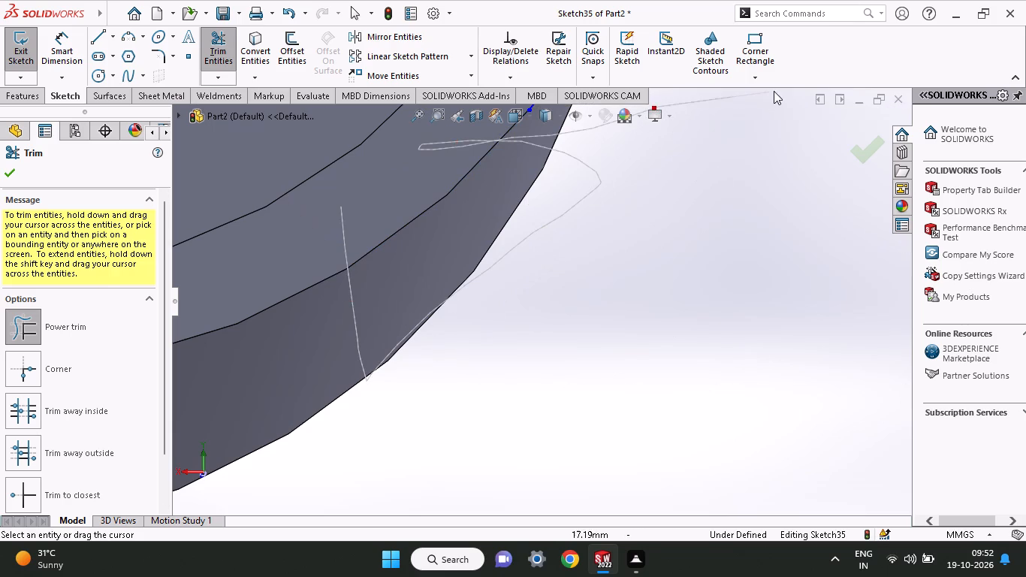
drag(774, 91, 695, 197)
middle_drag(694, 199, 706, 312)
drag(706, 321, 694, 367)
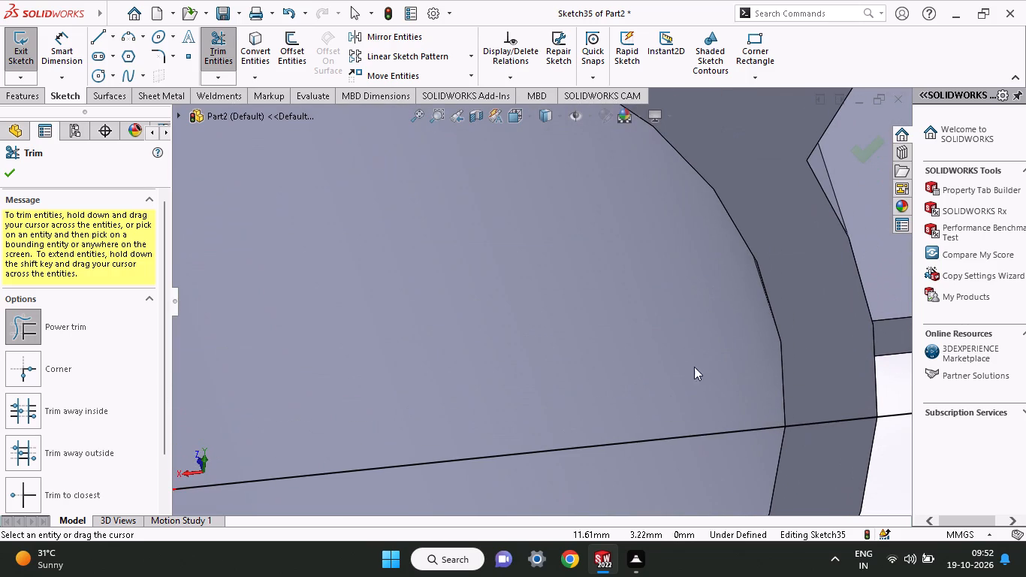
drag(694, 367, 690, 464)
right_click(569, 349)
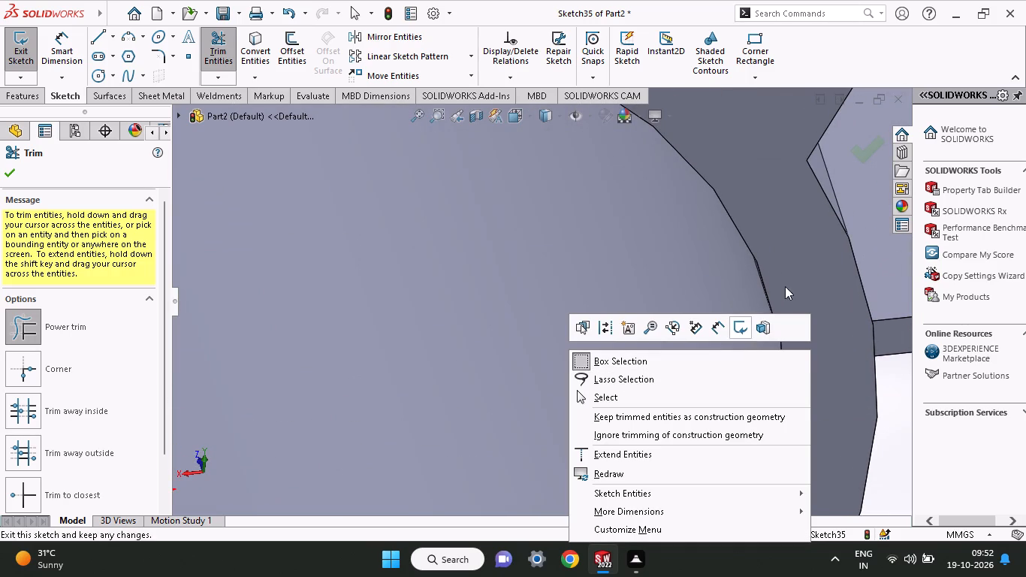
click(741, 335)
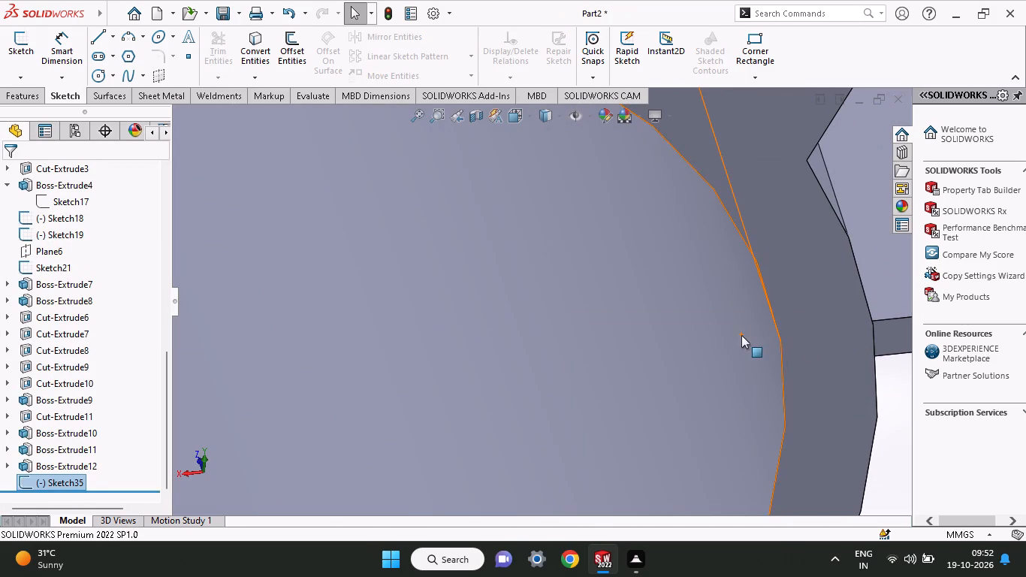
Start a new sketch on the ring-shaped end face that carries the three existing lugs.
ctrl+scroll(741, 335, up, 3)
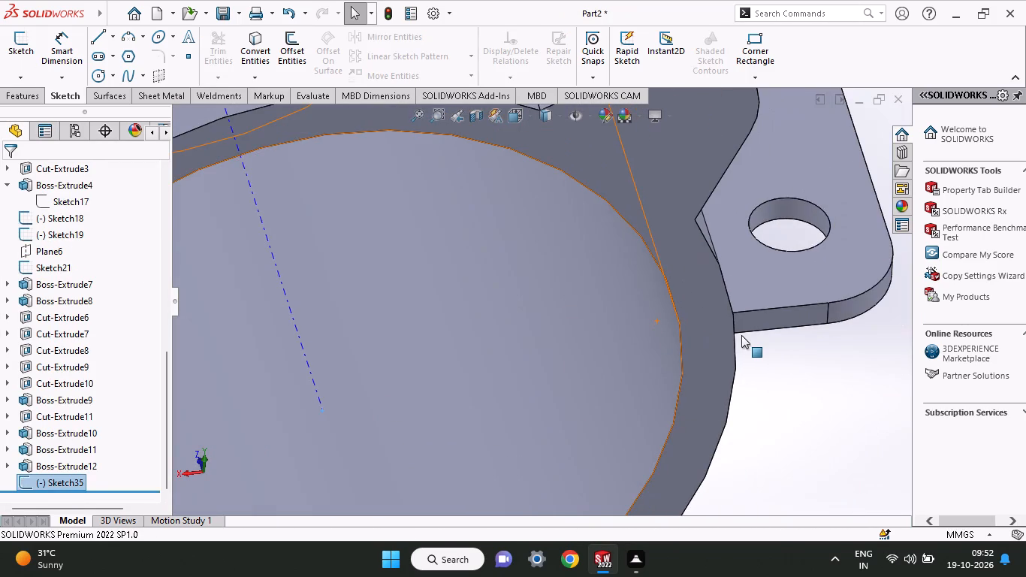
ctrl+scroll(741, 335, up, 4)
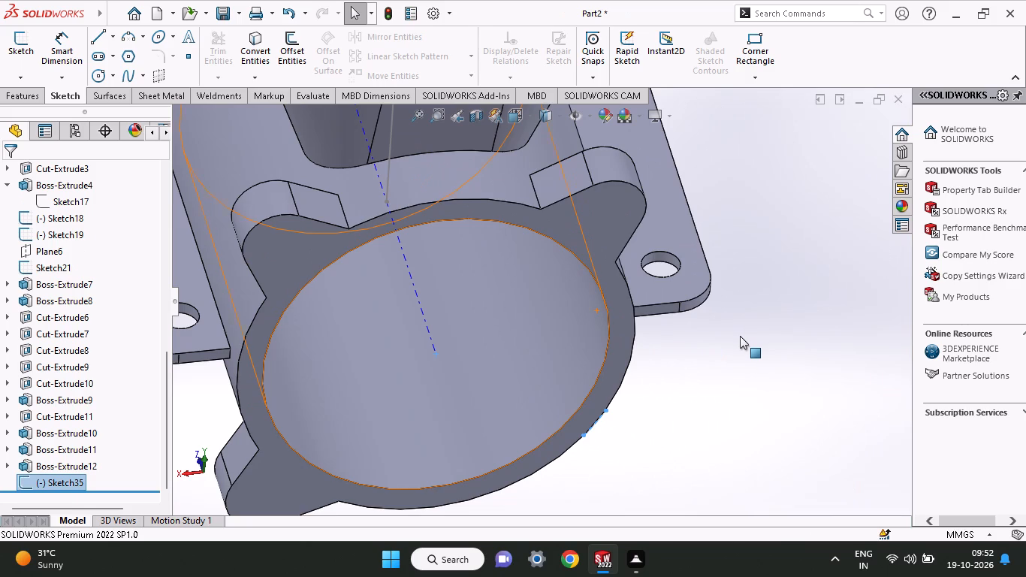
middle_drag(718, 493, 709, 405)
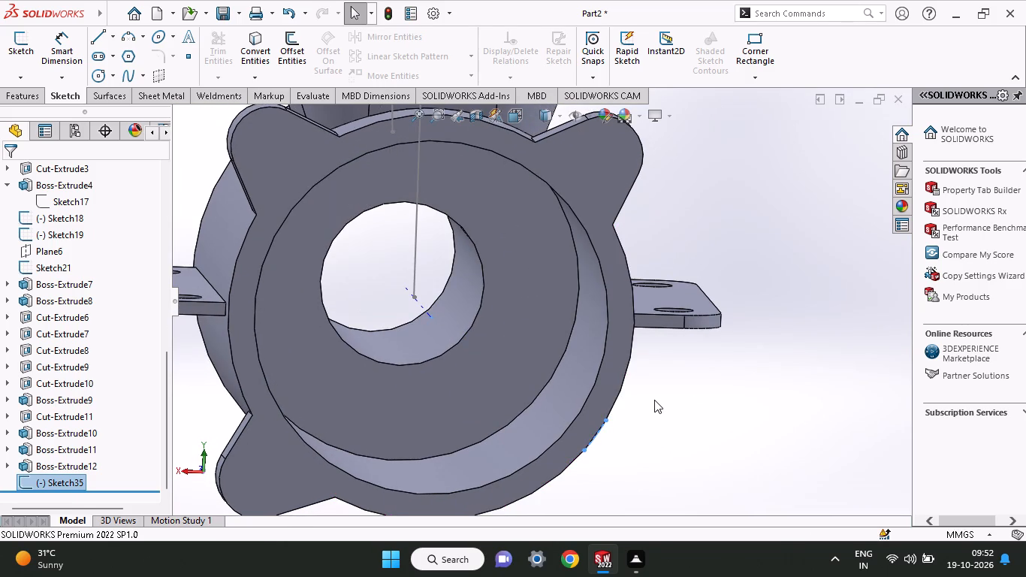
click(602, 379)
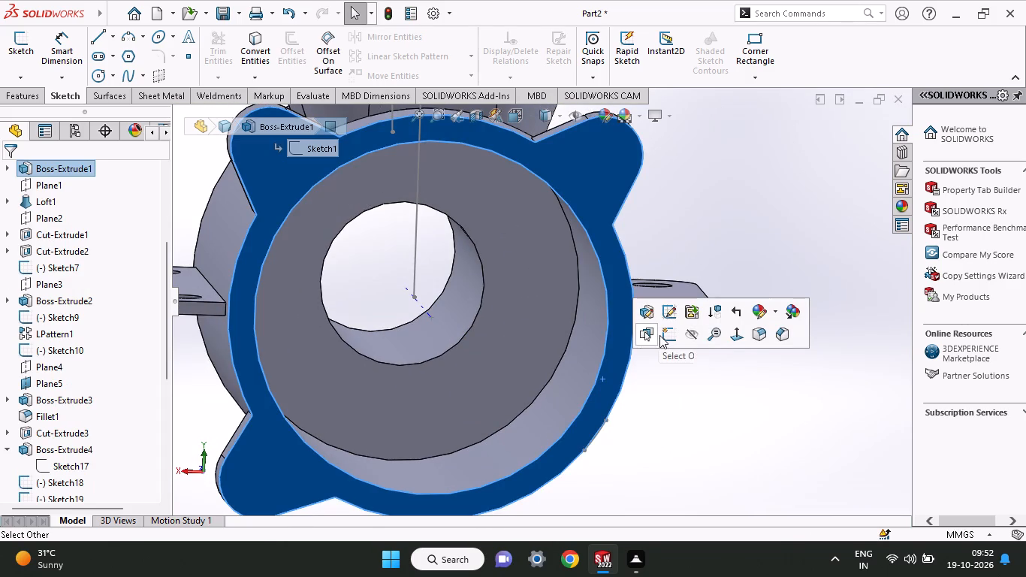
click(665, 335)
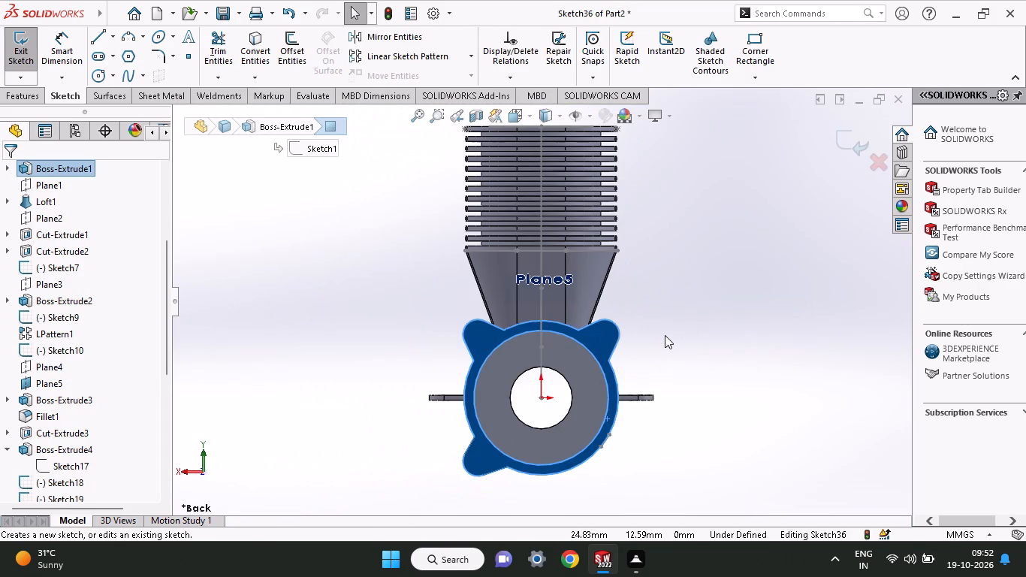
Sketch a slanted line about 21 mm long from the origin past the ring's outer edge, towards the missing fourth lug's corner.
ctrl+scroll(587, 420, down, 3)
ctrl+scroll(587, 420, up, 4)
ctrl+scroll(587, 420, down, 1)
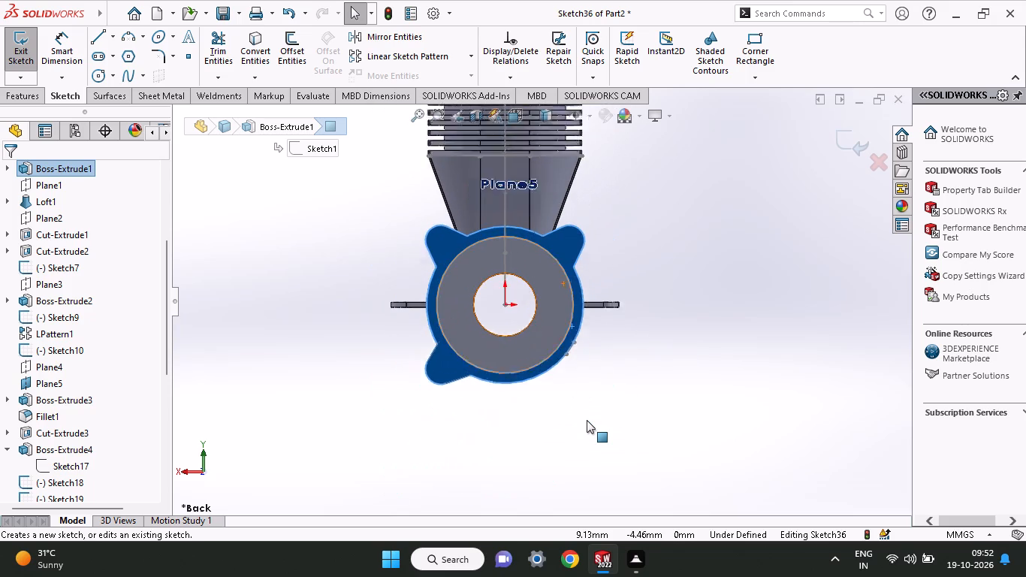
ctrl+scroll(587, 420, down, 1)
ctrl+scroll(539, 244, down, 2)
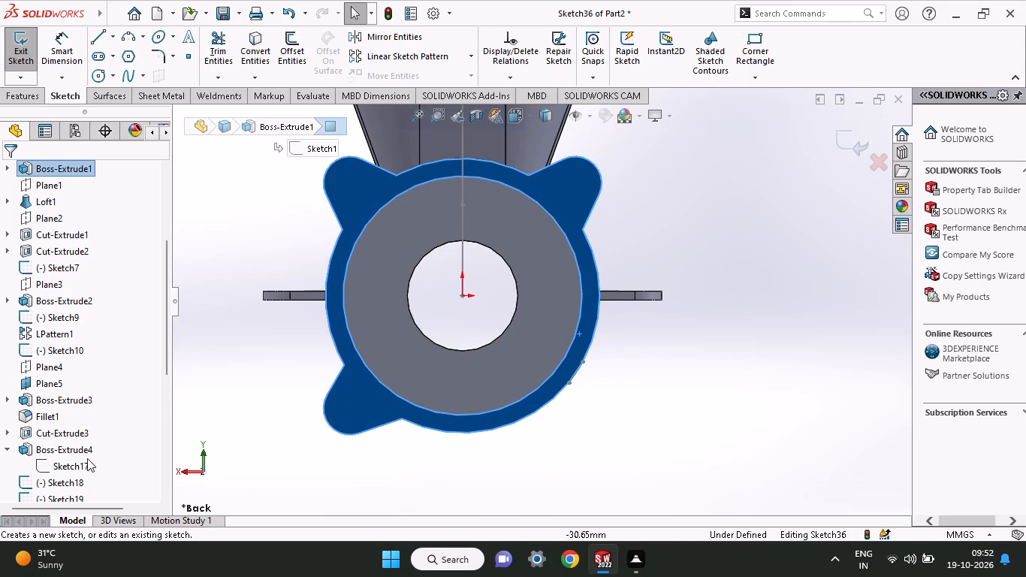
click(95, 36)
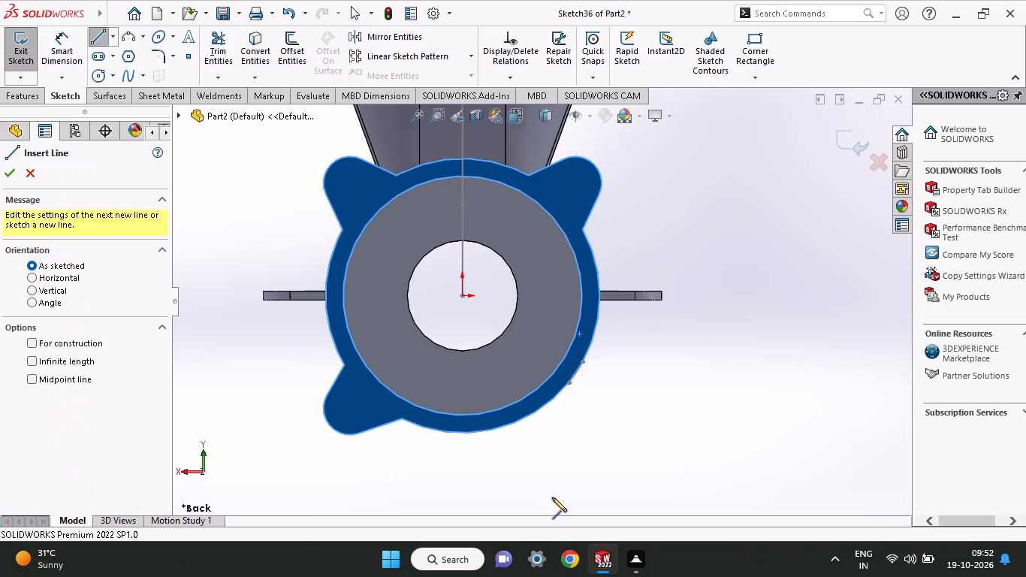
click(460, 295)
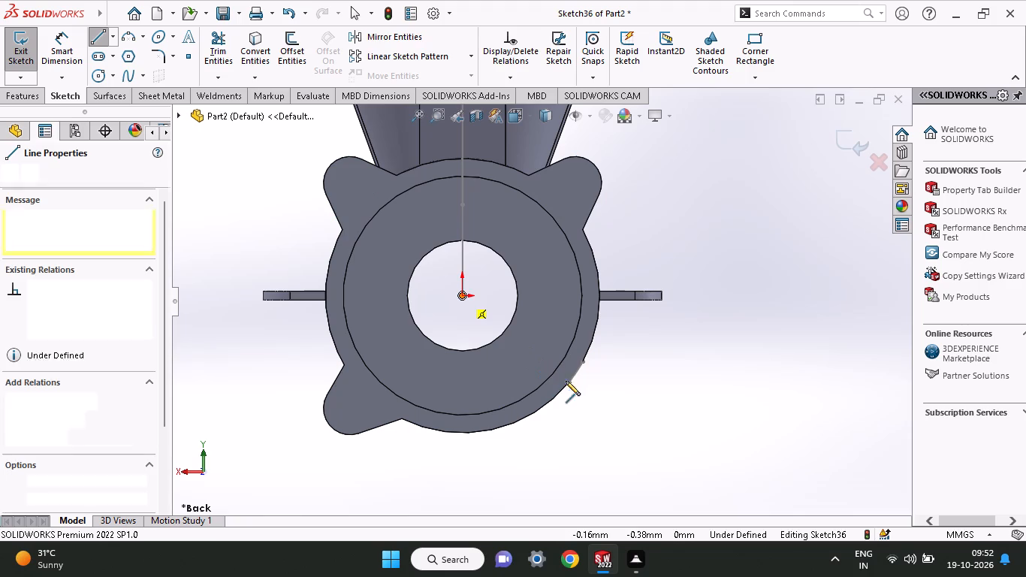
click(598, 424)
right_click(611, 373)
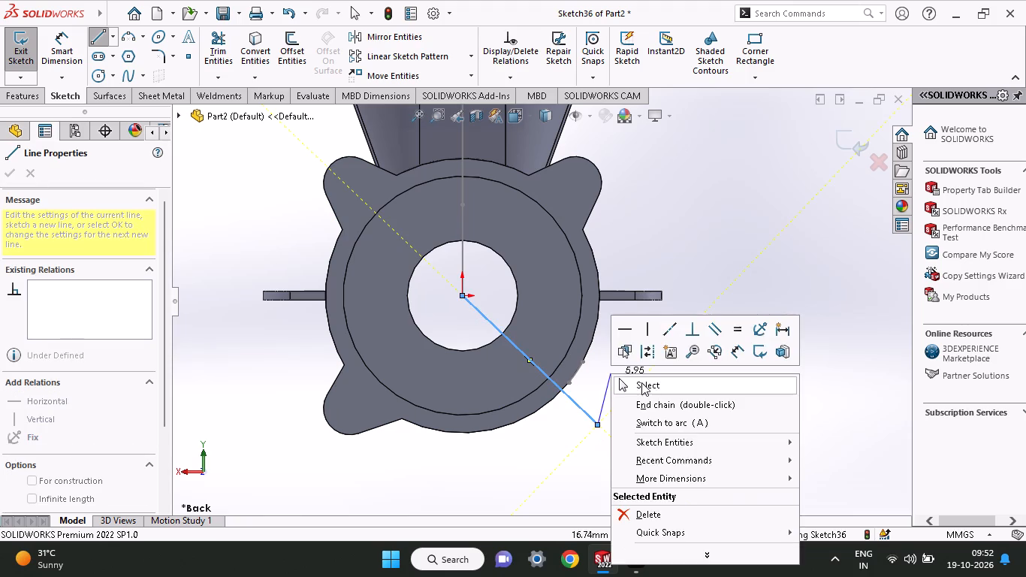
click(645, 383)
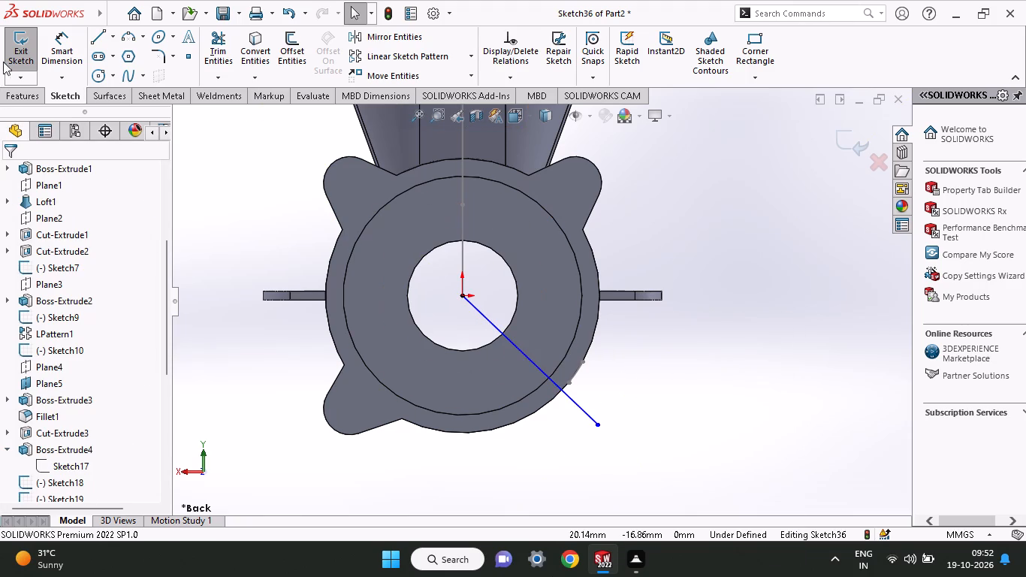
Sketch a horizontal line about 30 mm long from the origin out past the side mounting tab nearest the missing lug.
click(96, 32)
click(460, 298)
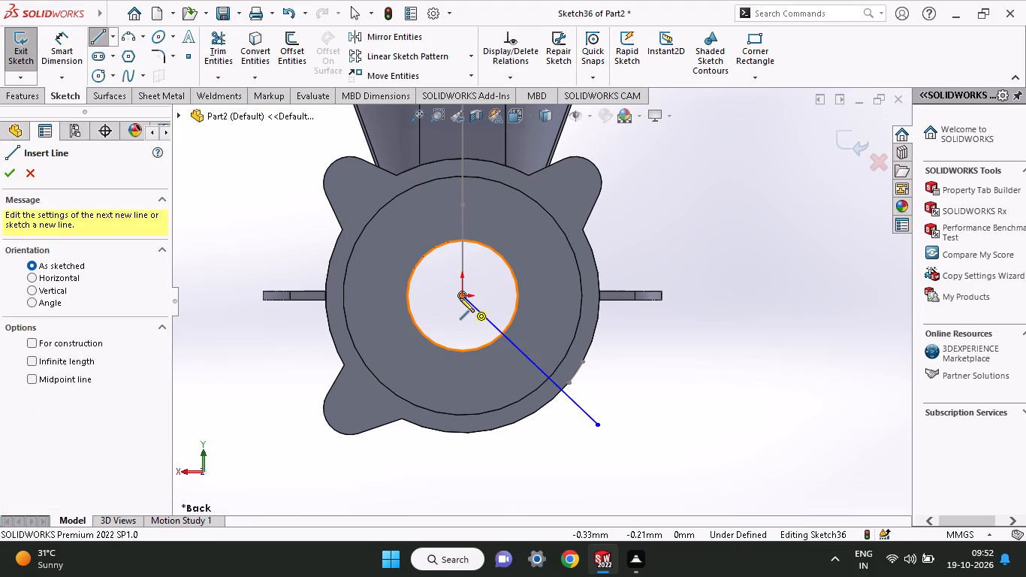
click(729, 295)
right_click(676, 232)
click(698, 240)
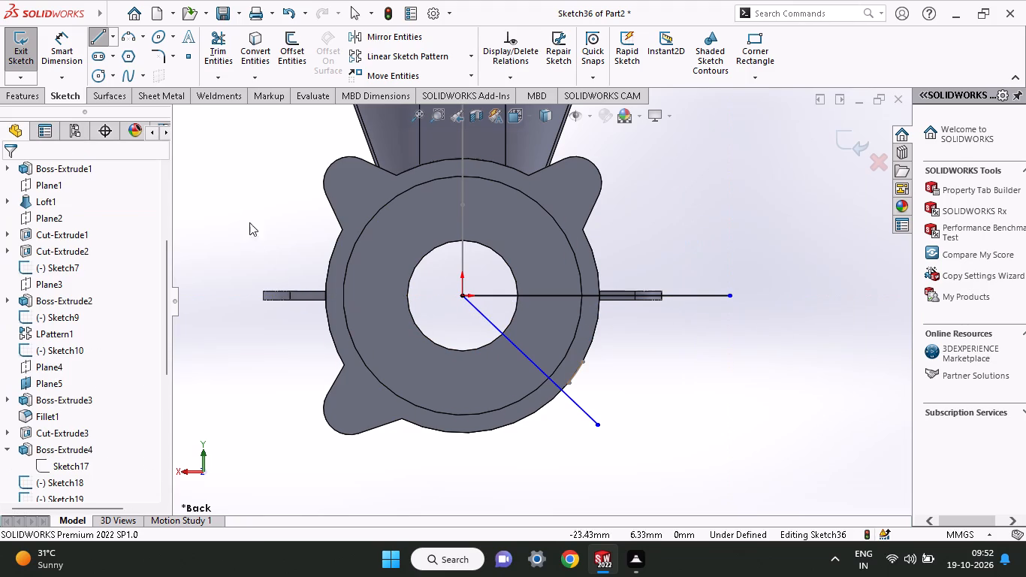
Dimension the angle between the slanted line and the horizontal line as 45°.
click(65, 58)
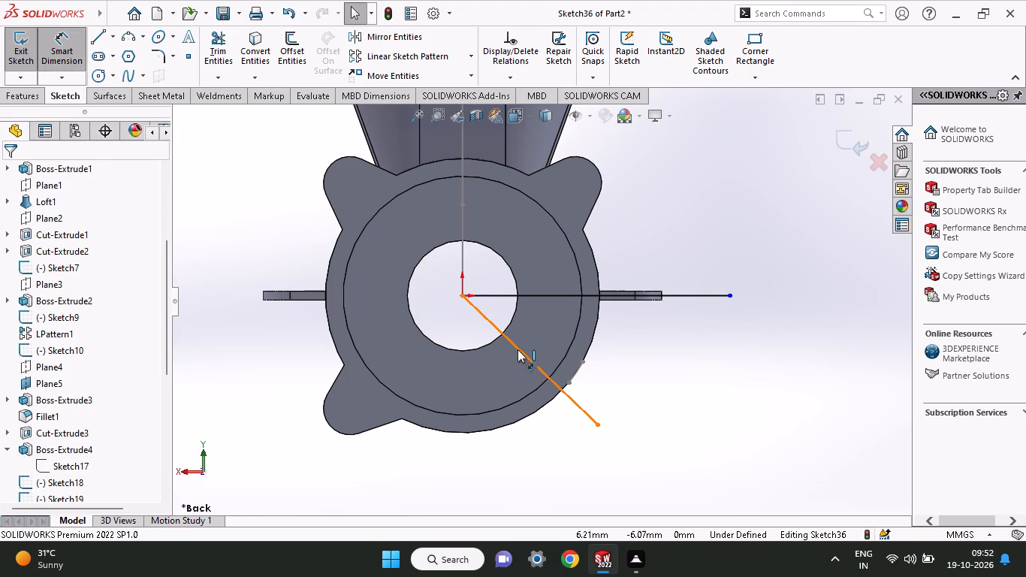
click(518, 349)
click(536, 294)
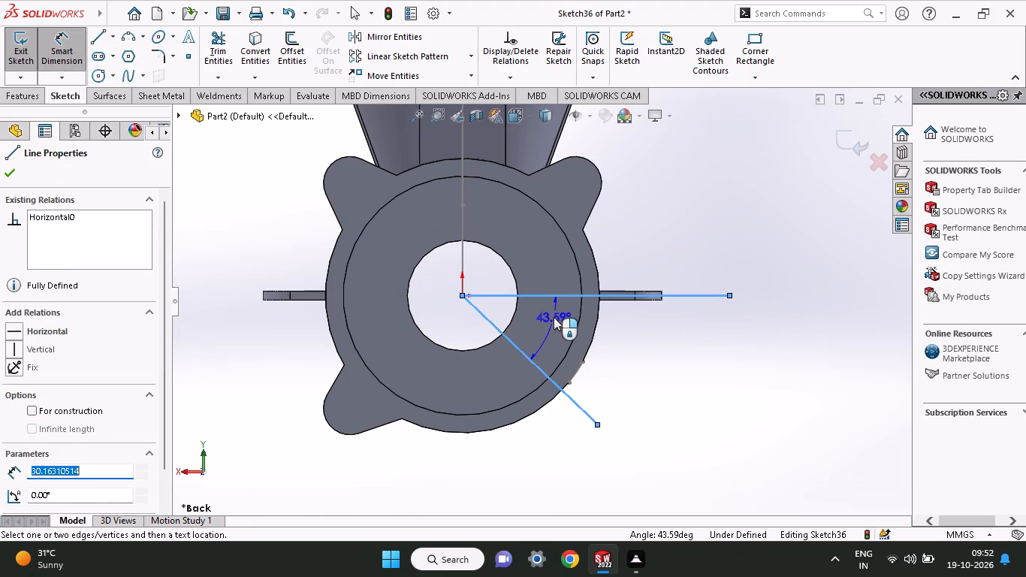
click(554, 322)
text(45)
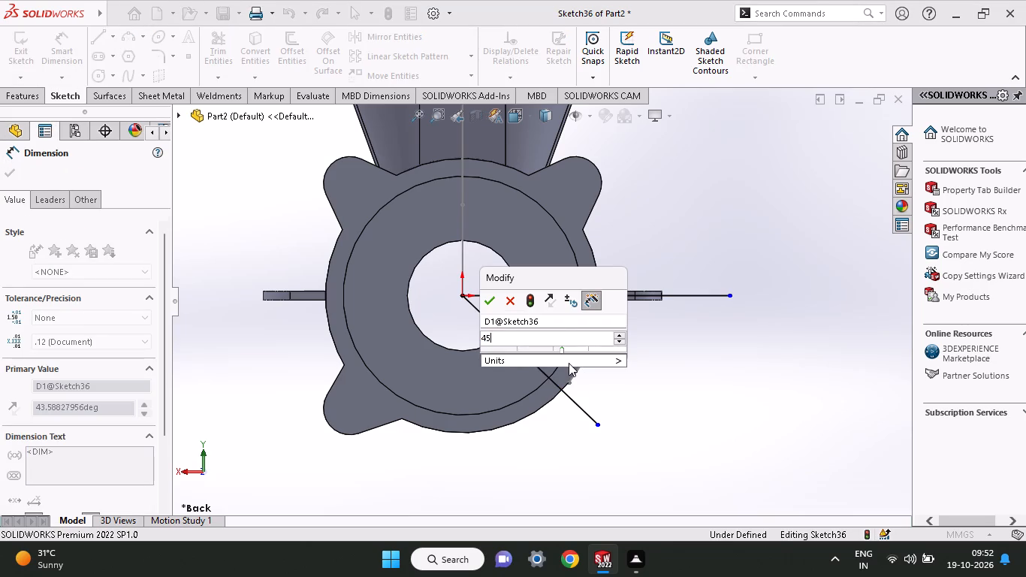
key(Return)
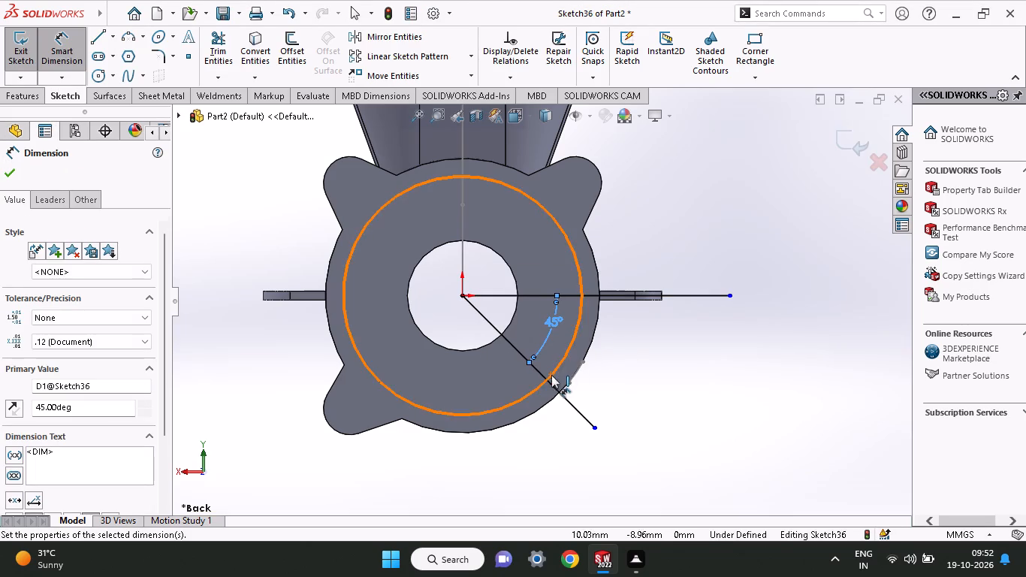
Dimension the slanted line's length as 18 mm.
click(538, 374)
click(504, 385)
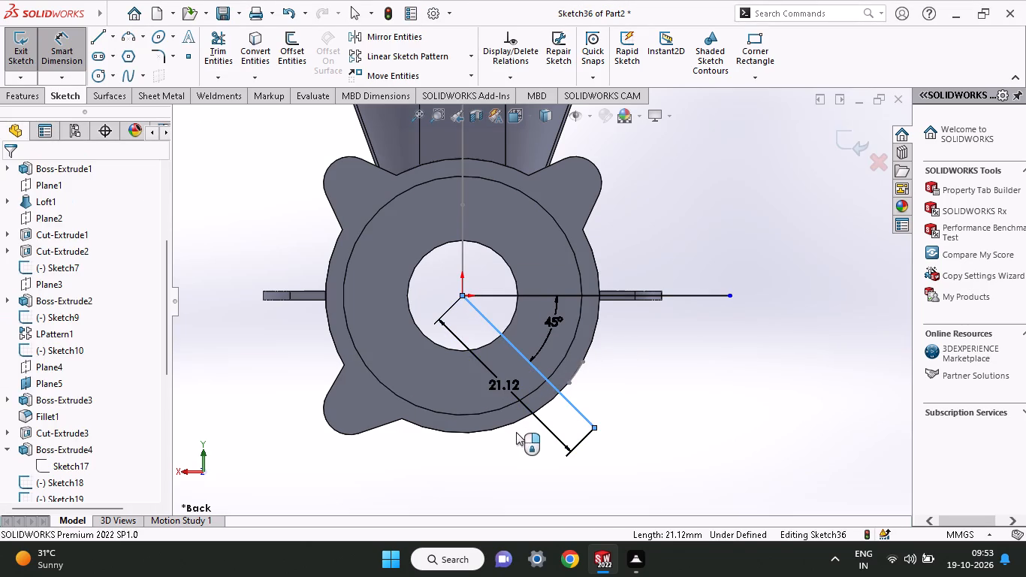
text(18)
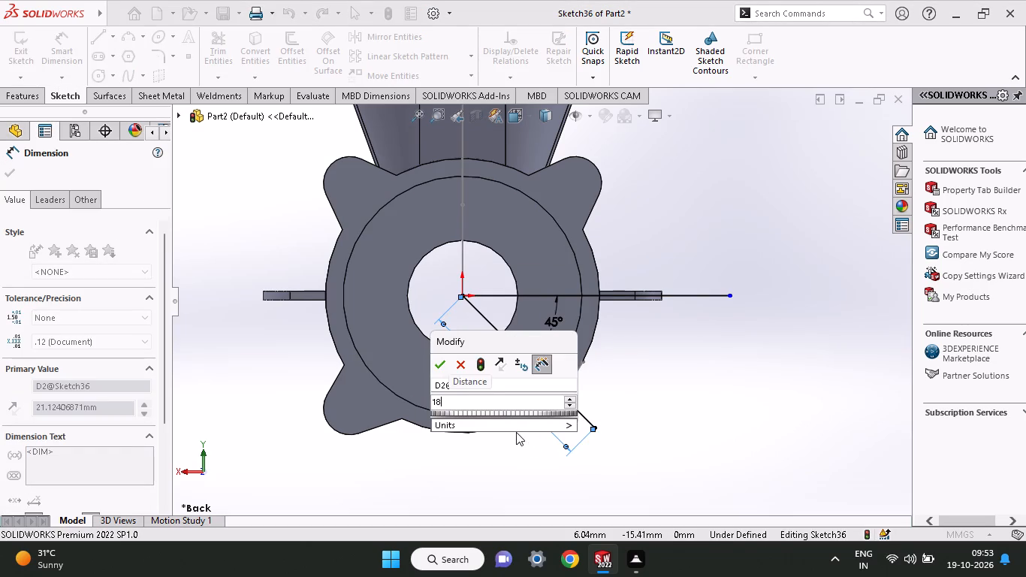
key(Return)
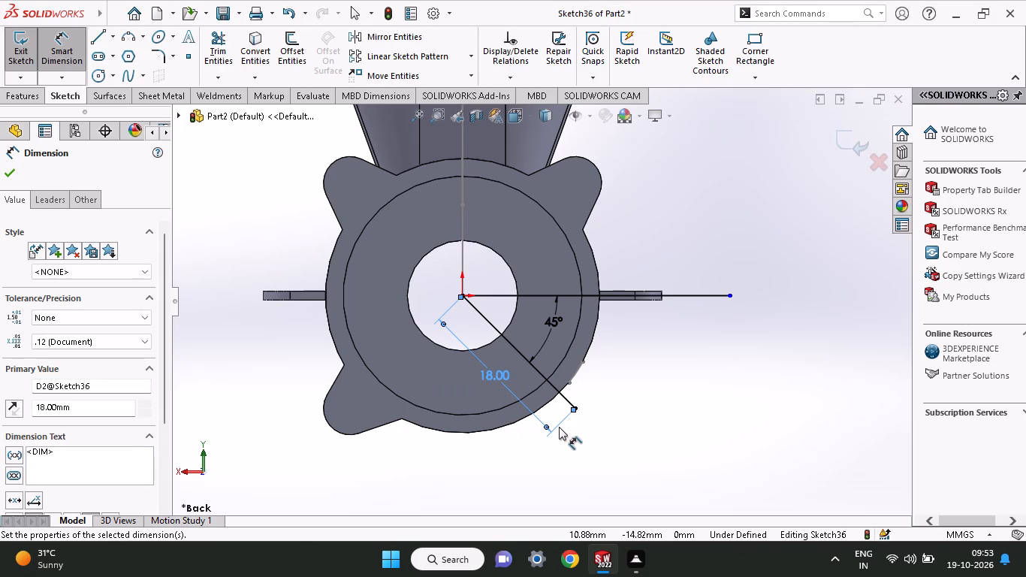
Sketch a circle about 4.4 mm in diameter centred on the slanted line's outer endpoint.
ctrl+scroll(559, 427, down, 2)
ctrl+scroll(605, 363, down, 2)
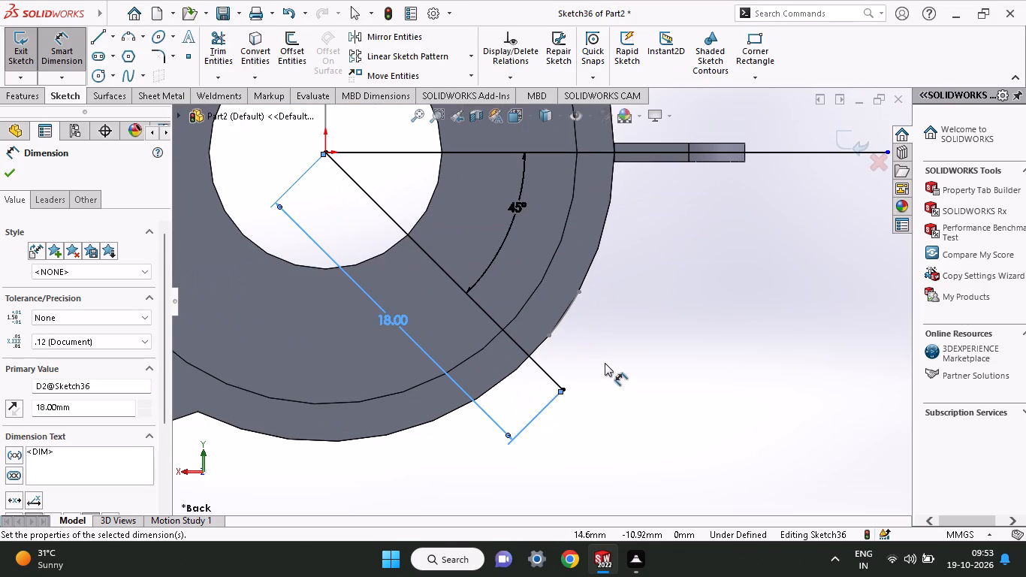
click(101, 74)
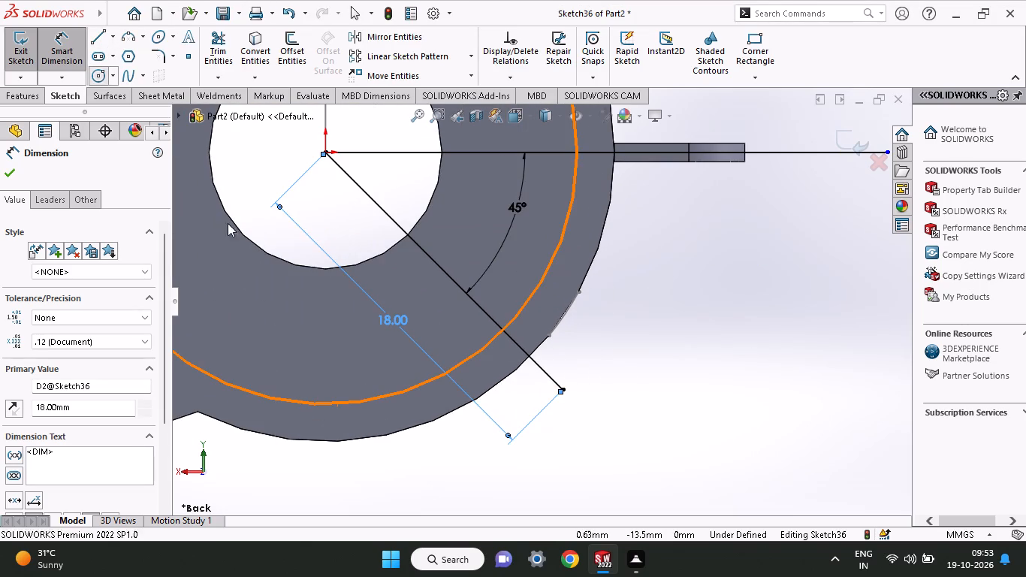
click(564, 386)
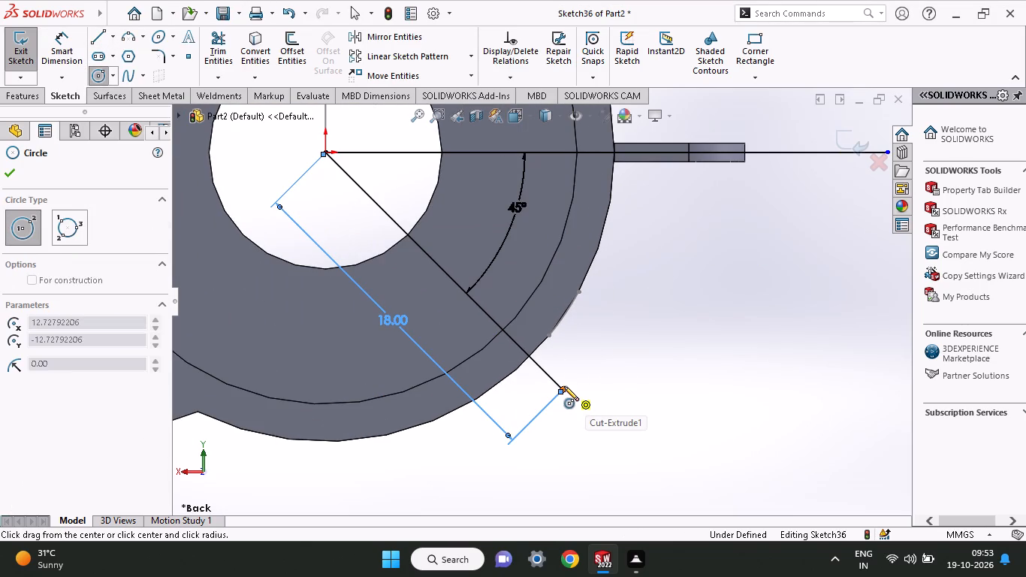
click(603, 395)
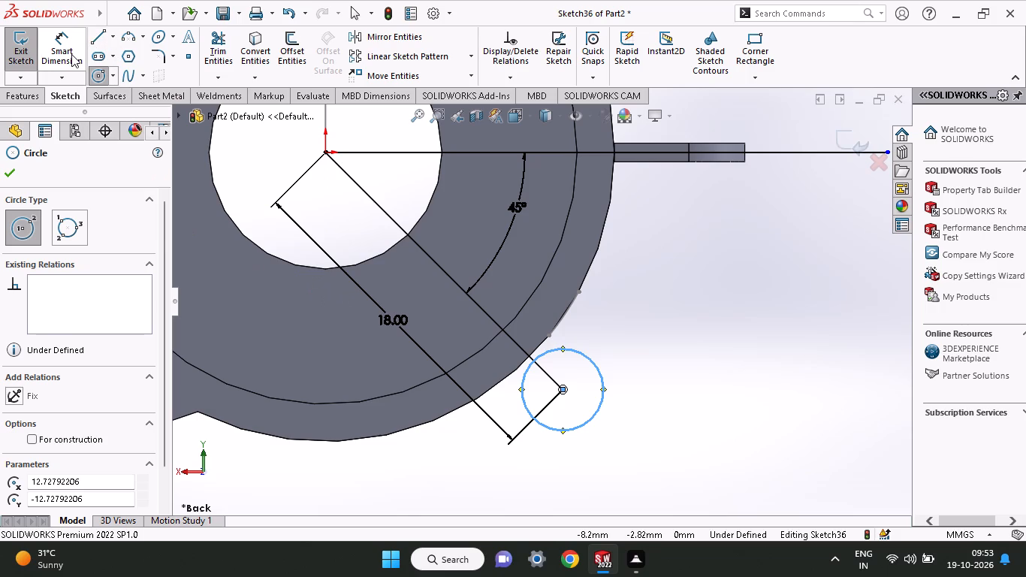
Dimension the circle at the slanted line's outer end to a diameter of 6 mm.
click(71, 54)
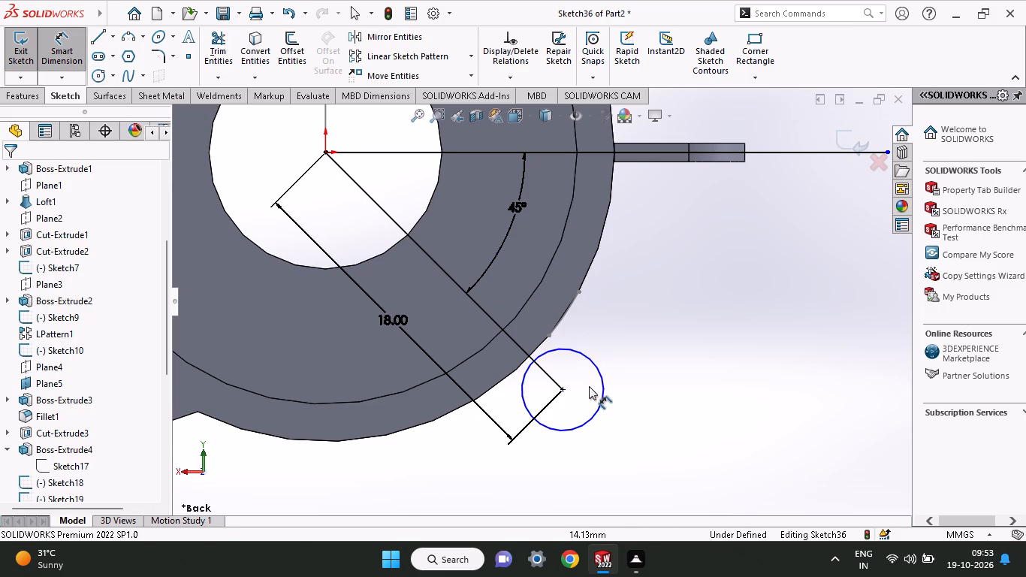
click(580, 352)
drag(643, 340, 644, 340)
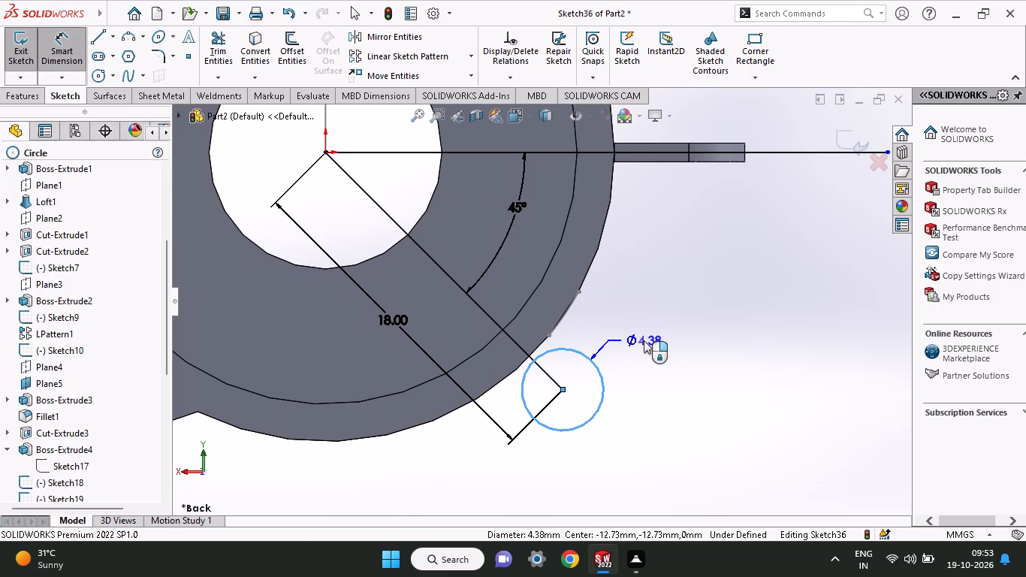
drag(644, 340, 647, 355)
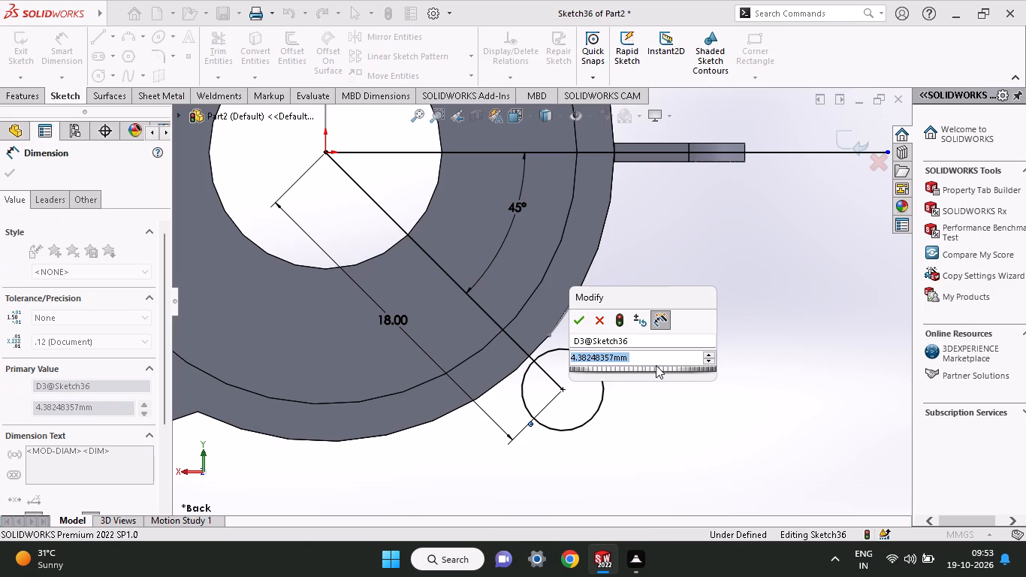
key(6)
key(Return)
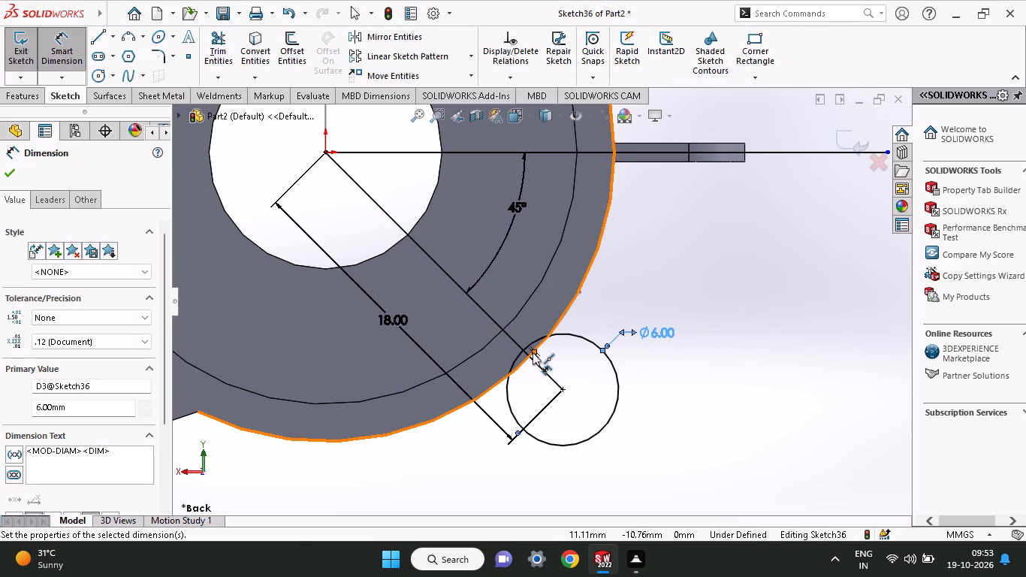
Sketch a slanted line about 8.1 mm long from the housing face to just below the 6 mm circle.
middle_click(630, 245)
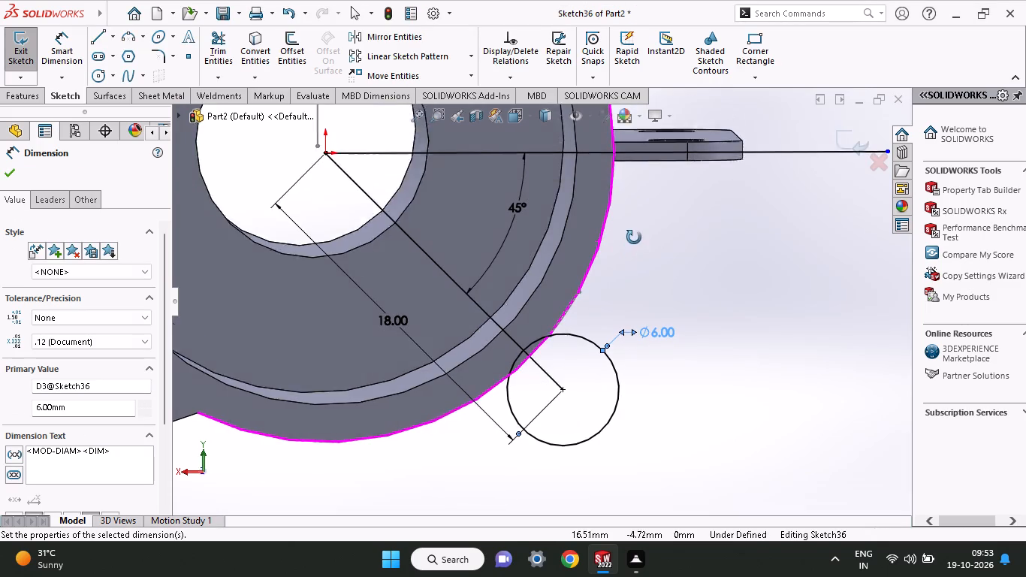
click(194, 470)
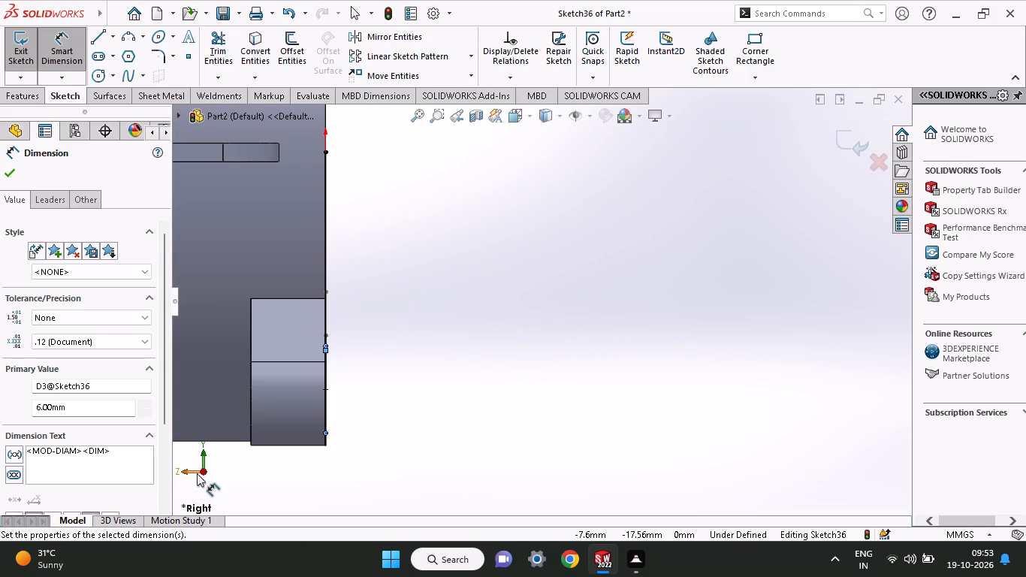
click(194, 469)
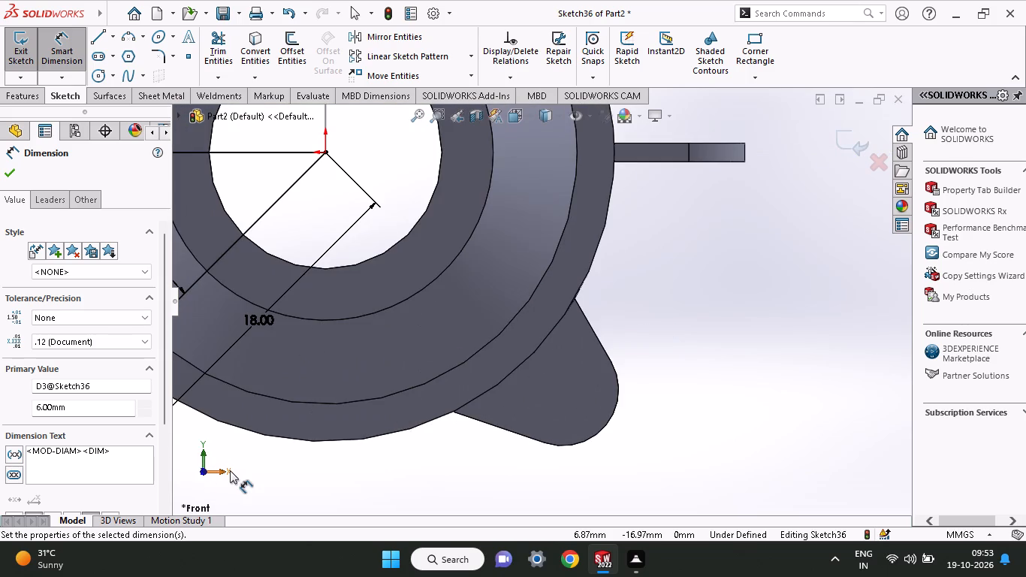
click(223, 470)
middle_drag(533, 450, 518, 451)
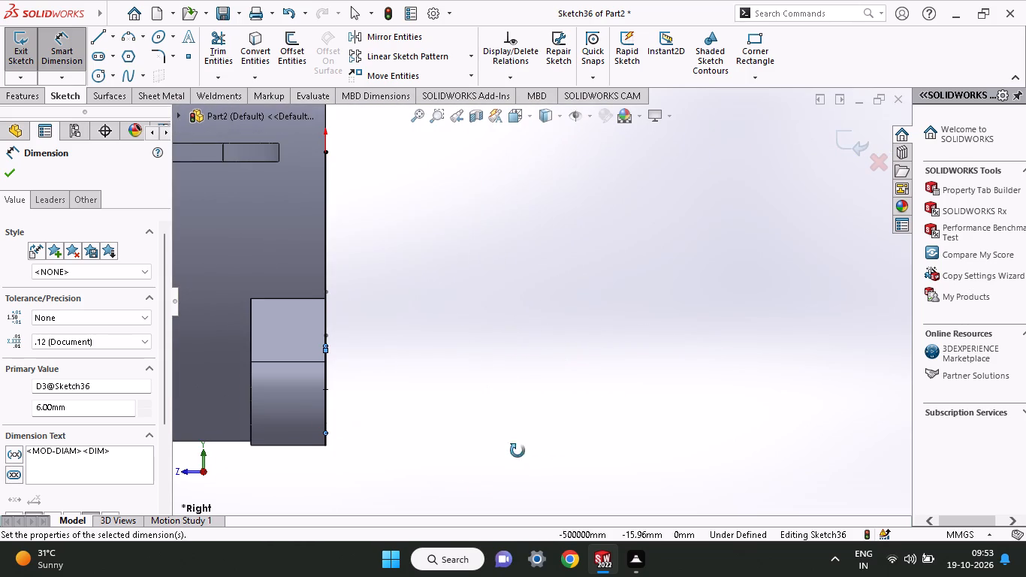
middle_drag(518, 451, 436, 457)
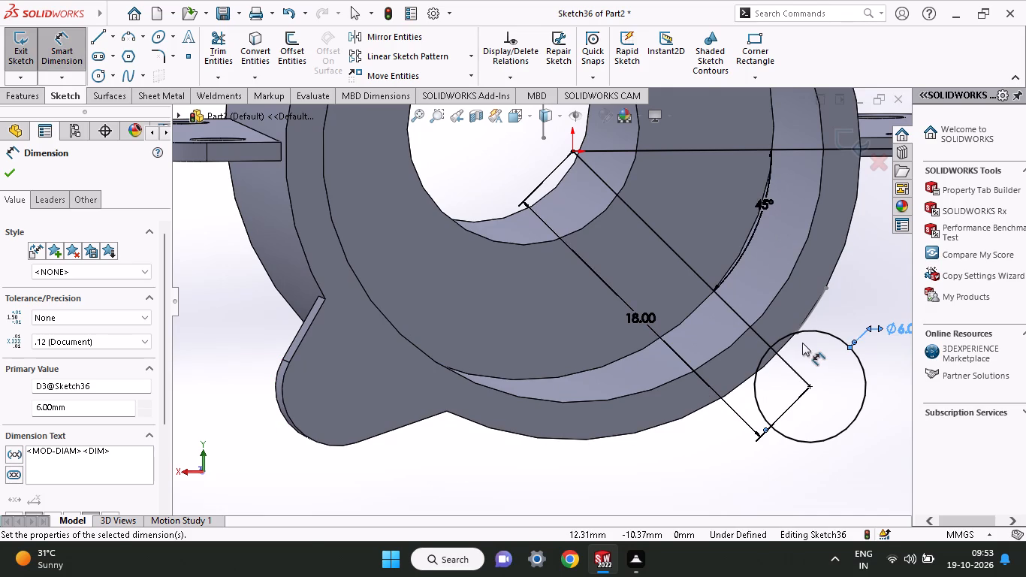
middle_drag(802, 343, 793, 338)
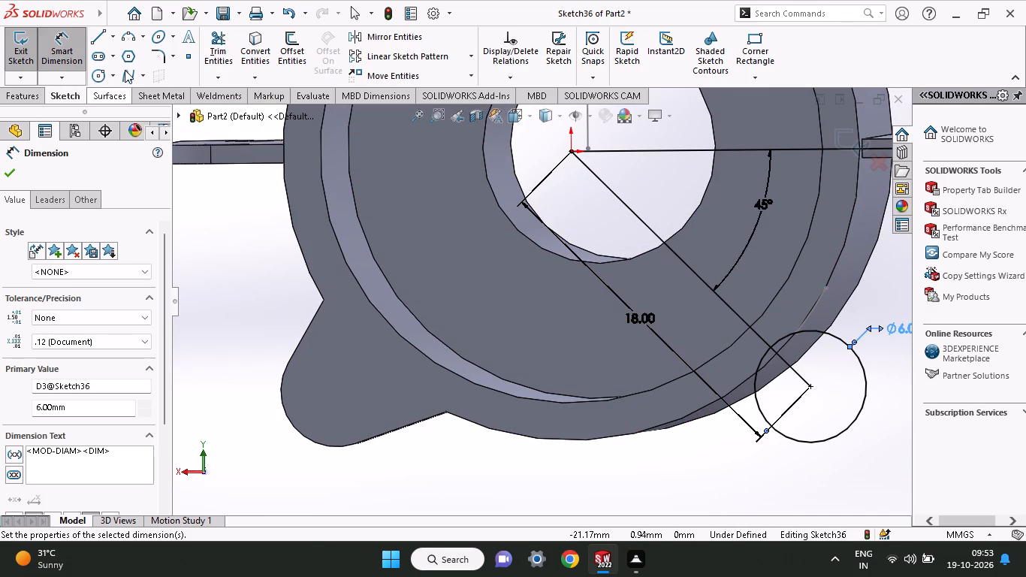
click(101, 37)
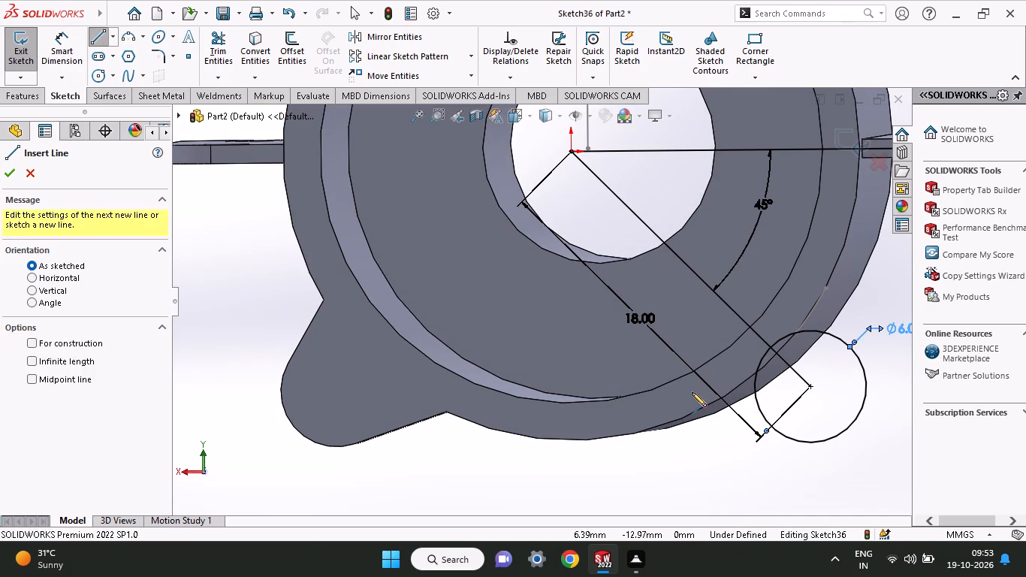
click(665, 376)
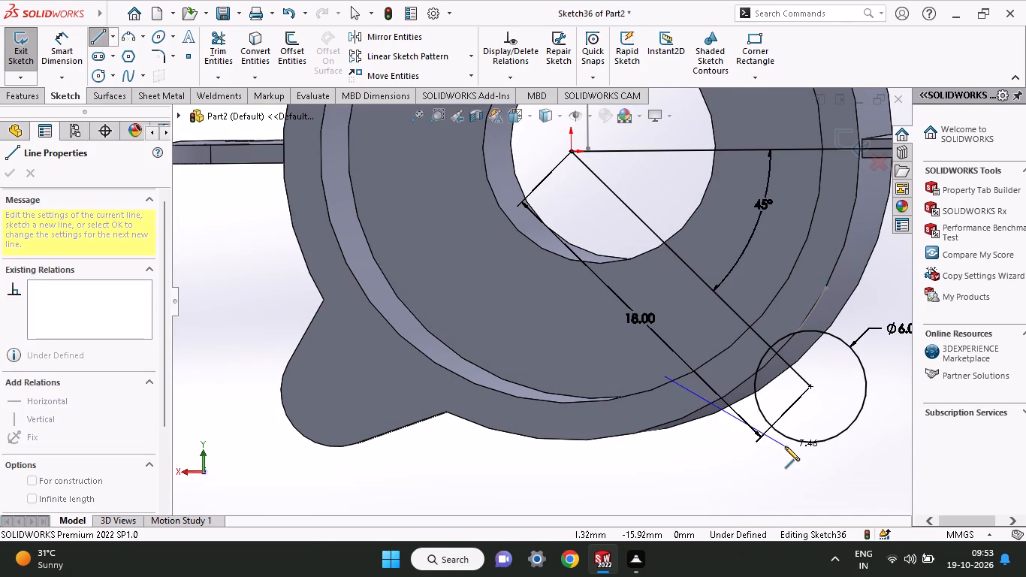
click(798, 448)
right_click(823, 470)
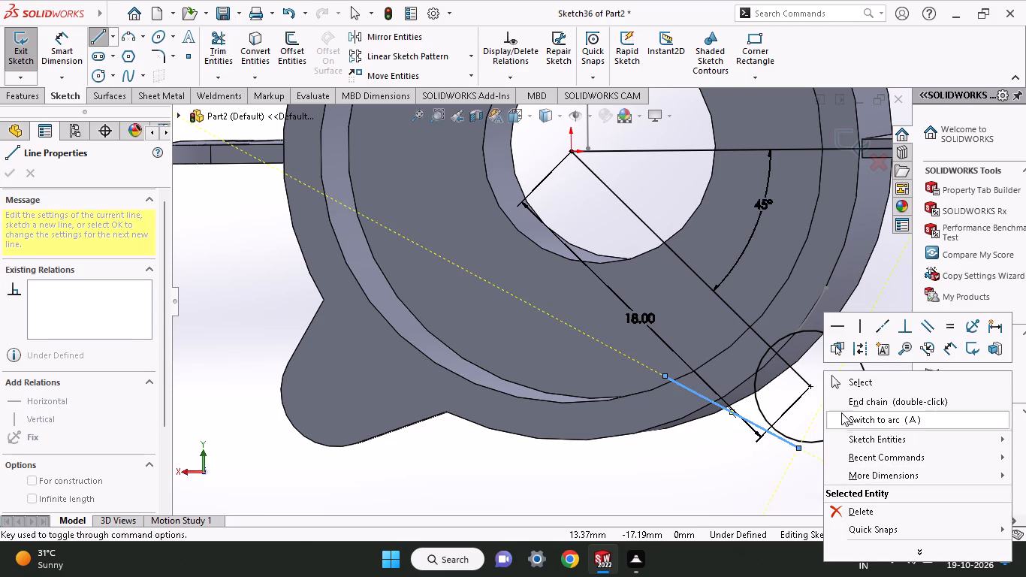
click(846, 381)
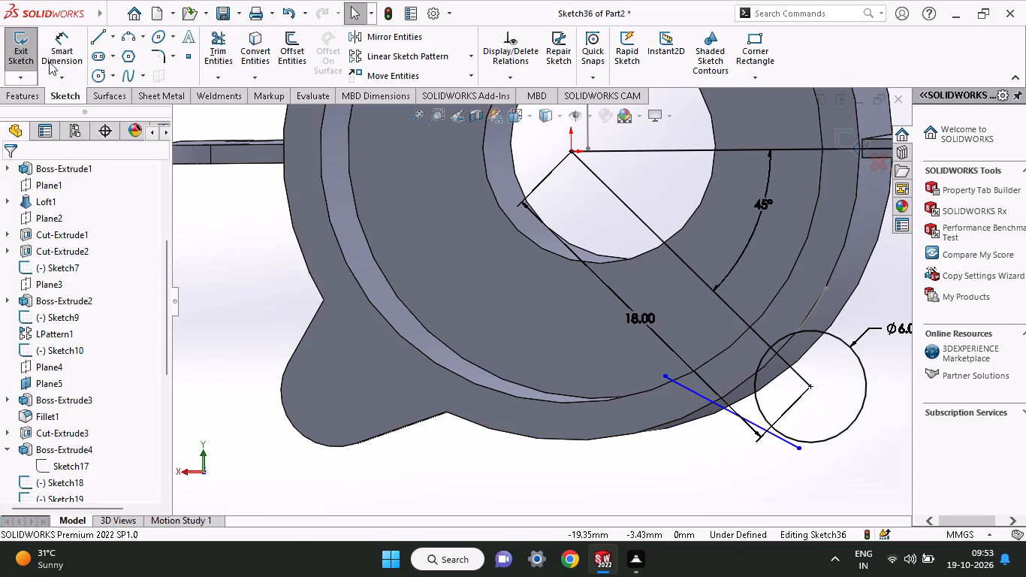
Sketch a second slanted line about 6.5 mm long on the circle's other side, nearest the horizontal line, ending on the housing face.
click(106, 32)
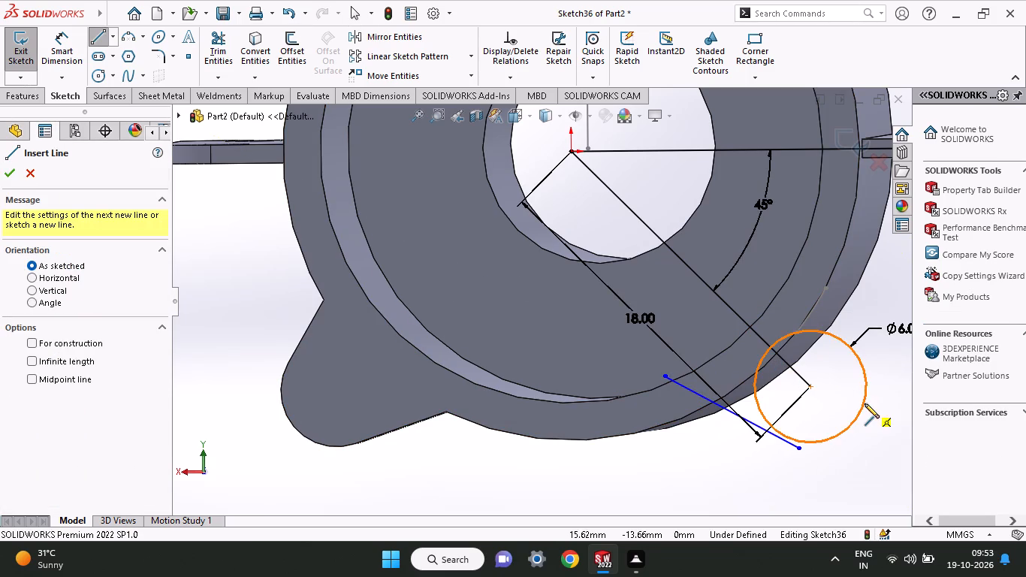
click(875, 378)
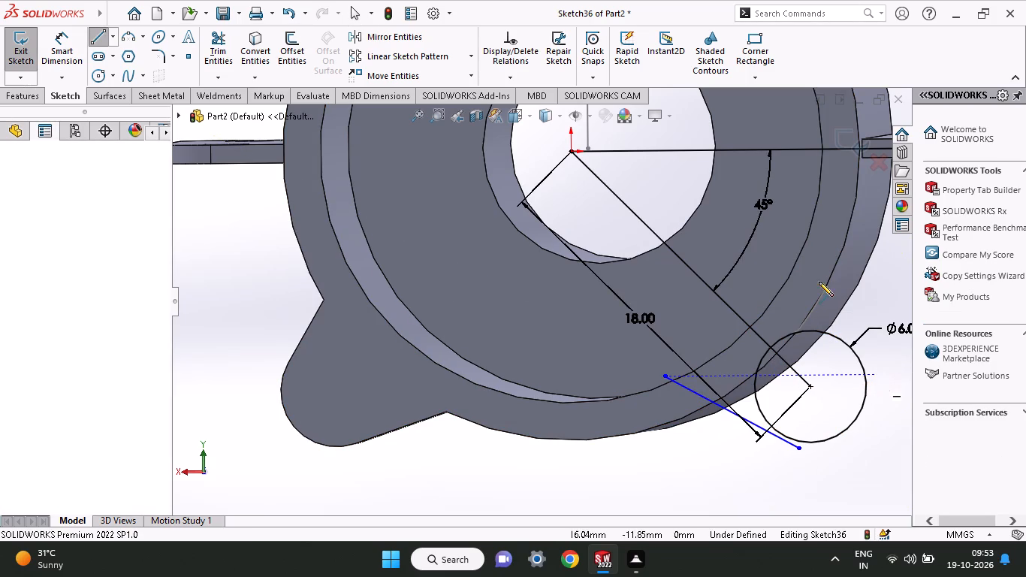
click(813, 273)
right_click(692, 294)
click(703, 301)
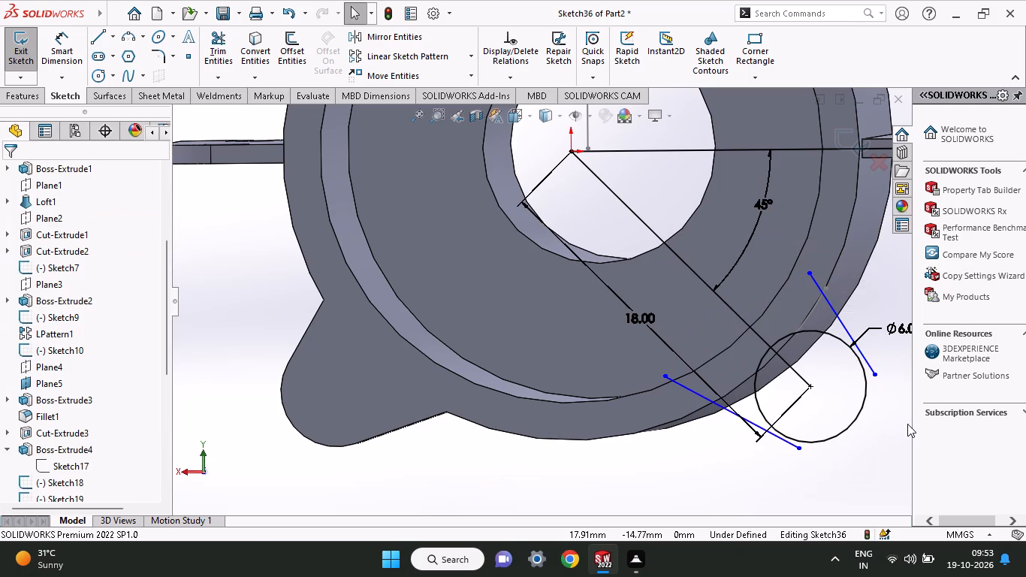
Make each of the two new side lines tangent to the 6 mm circle.
click(721, 410)
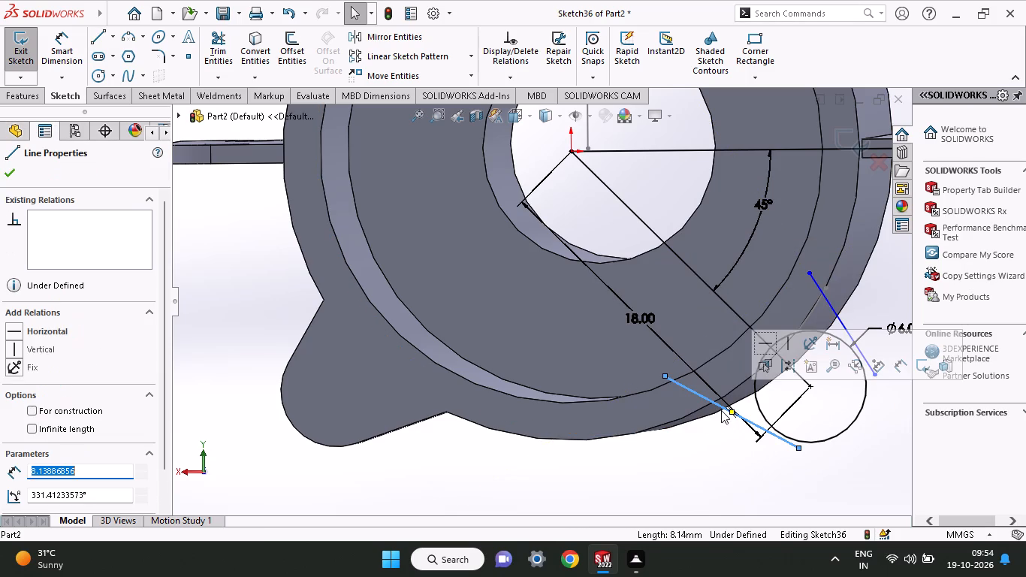
shift+click(759, 418)
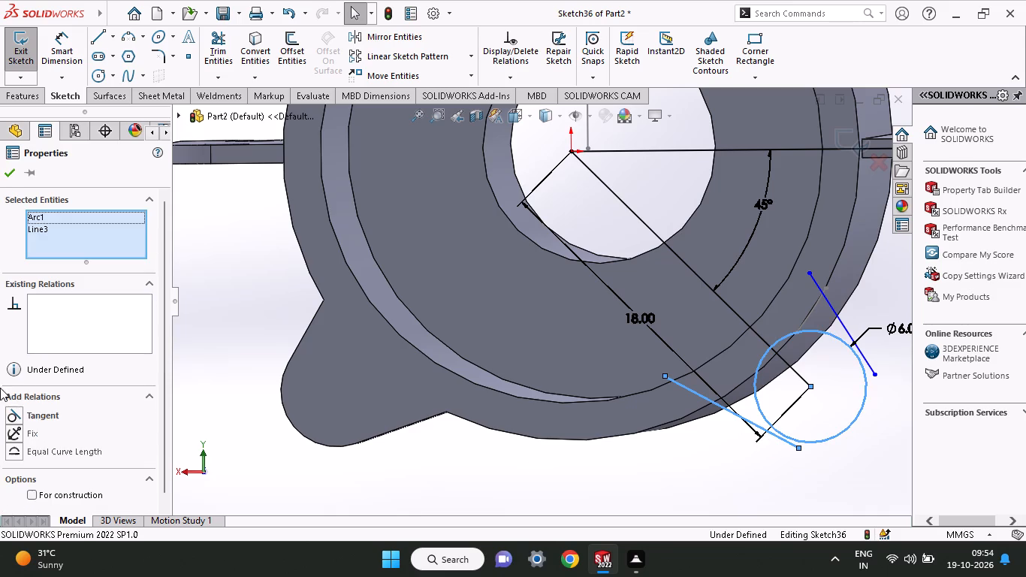
click(31, 423)
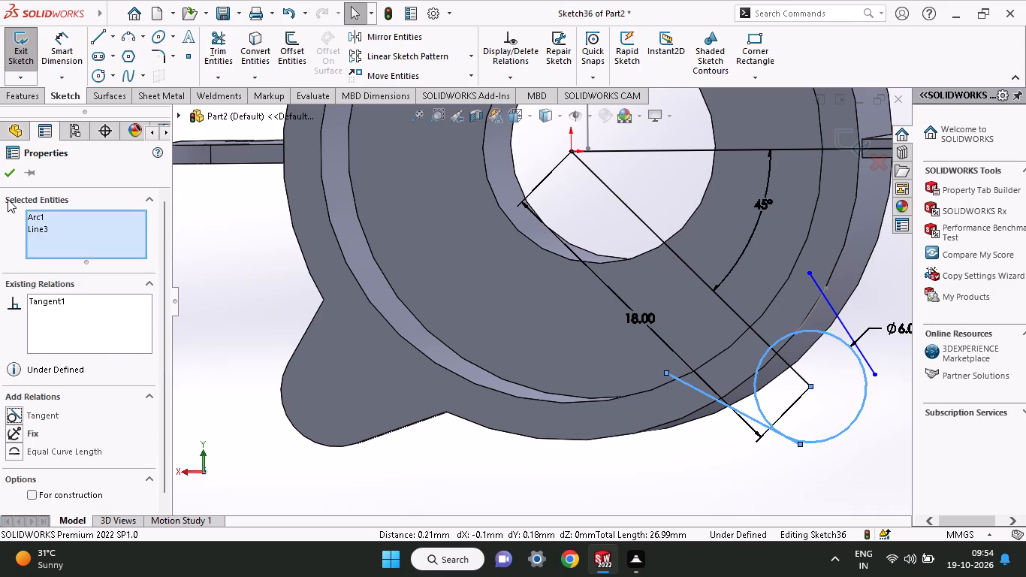
click(12, 174)
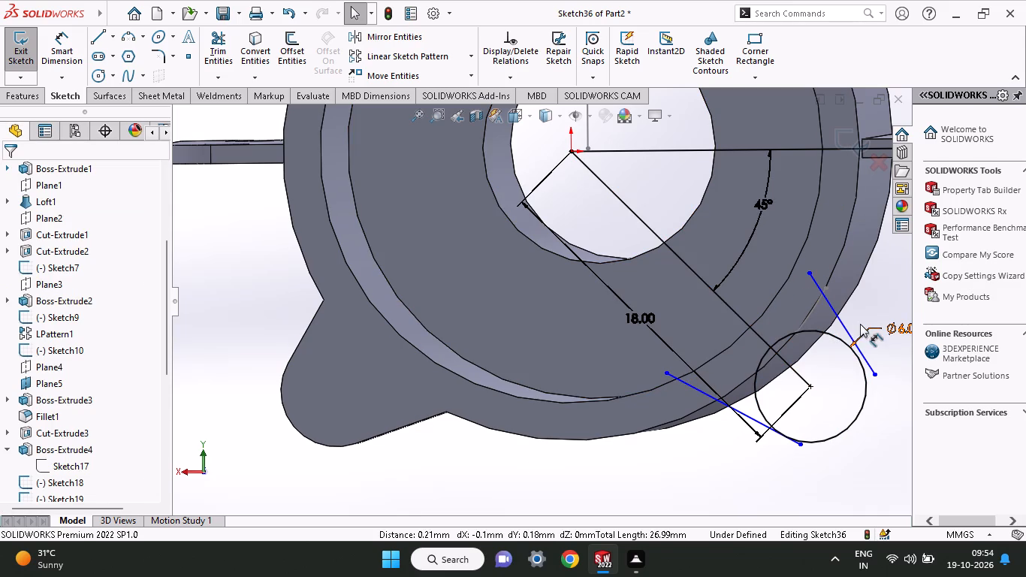
shift+click(836, 315)
shift+click(836, 336)
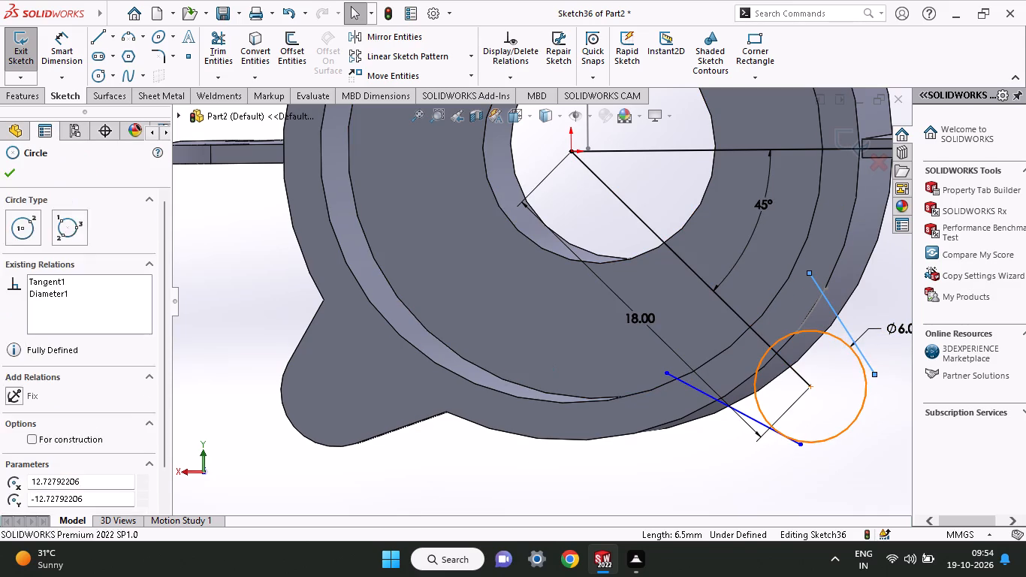
click(27, 411)
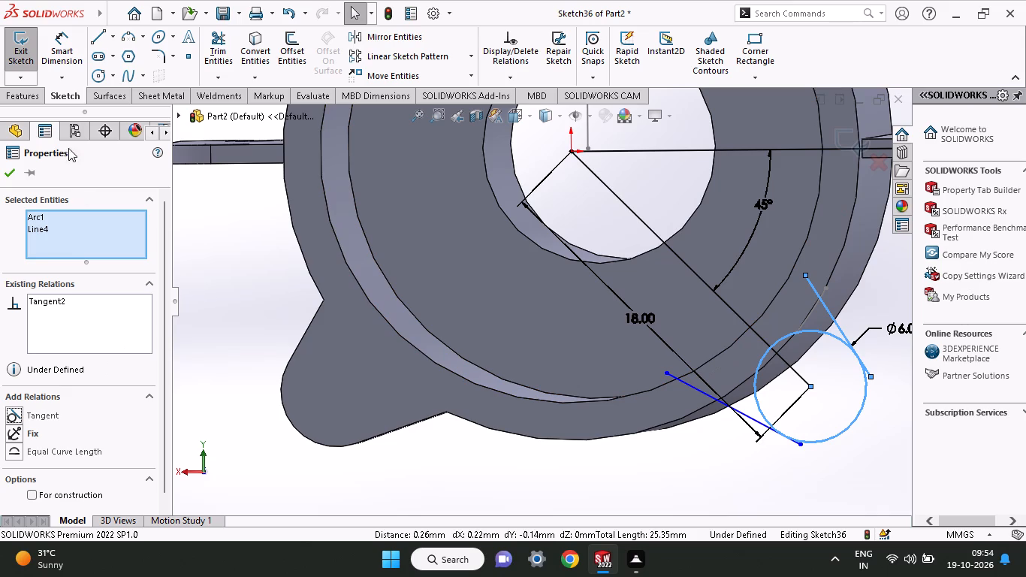
click(0, 168)
click(2, 172)
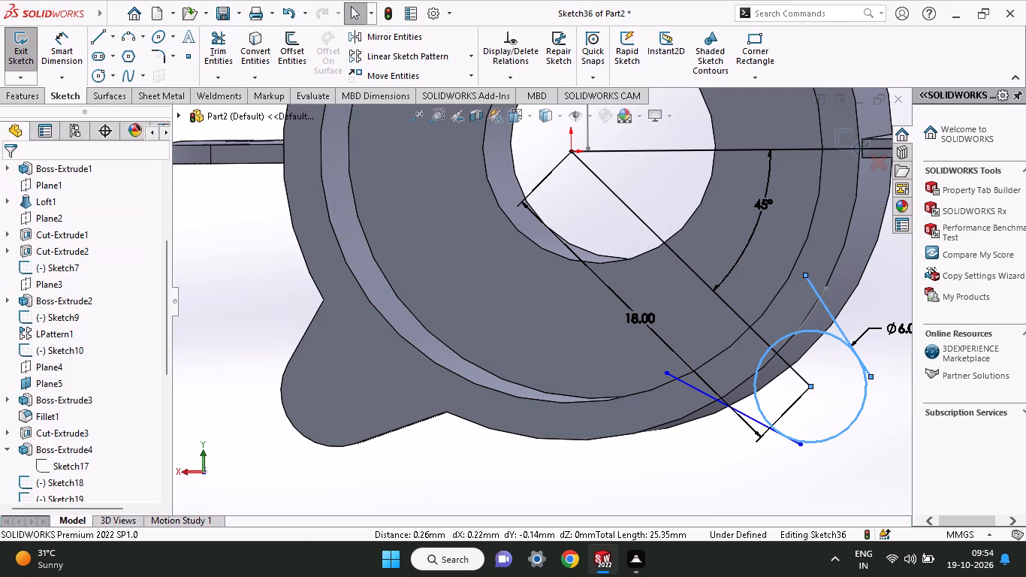
Dimension the angle between the lower tangent line and the 18 mm slanted line as 20°.
click(65, 58)
click(681, 384)
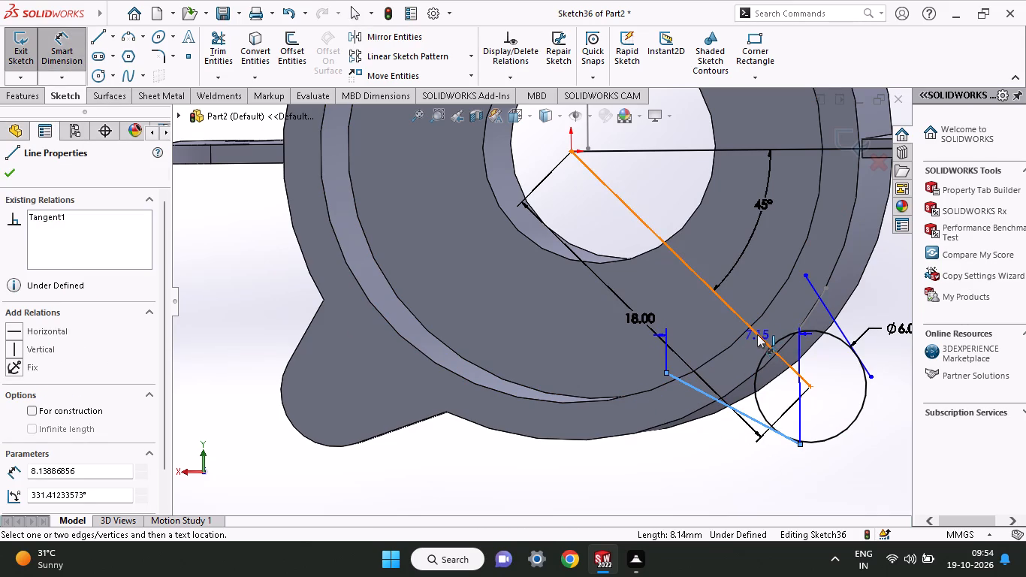
click(757, 334)
click(725, 364)
text(20)
key(Return)
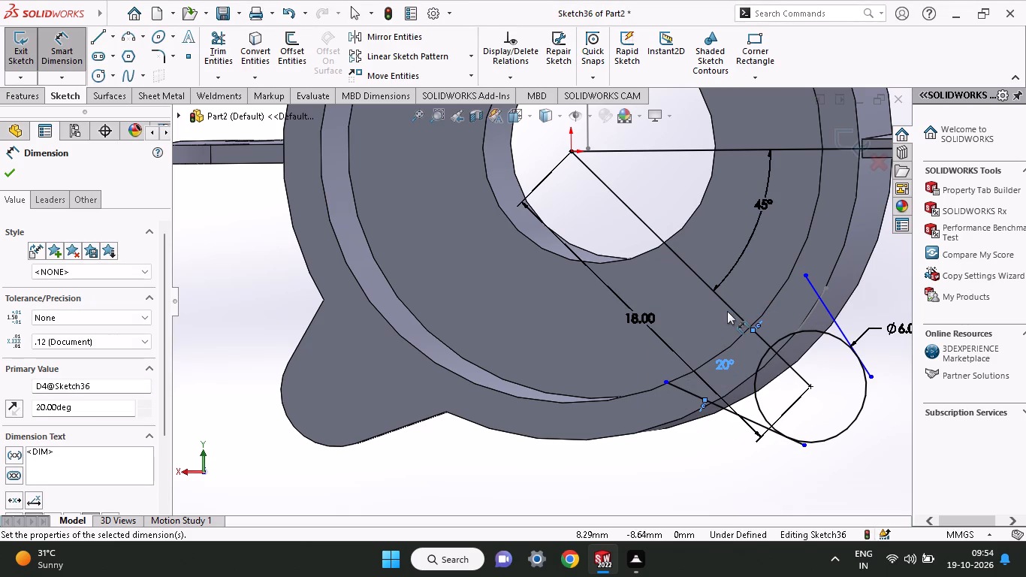
Dimension the angle between the upper tangent line and the 18 mm slanted line as 20°.
click(729, 303)
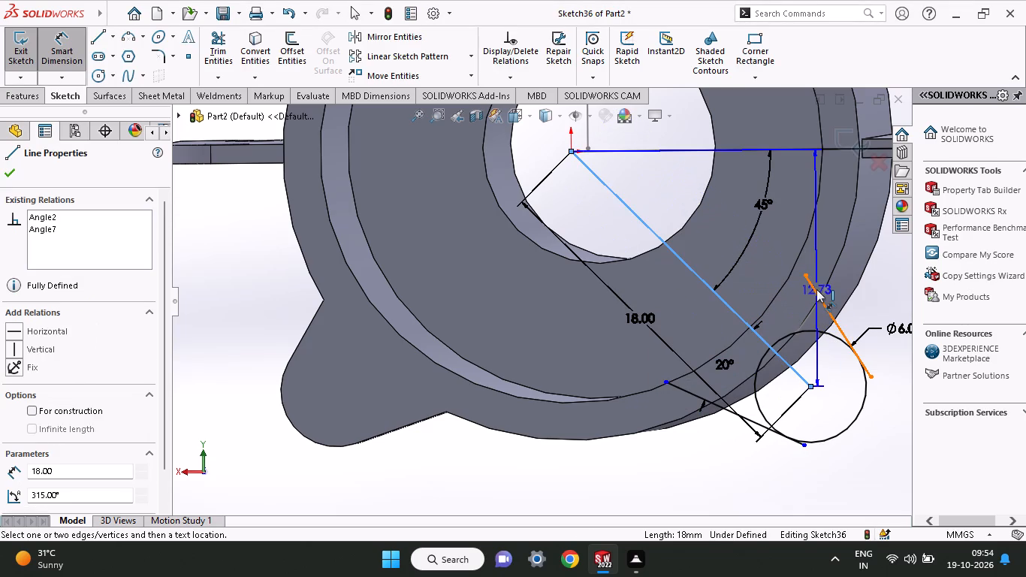
click(815, 289)
click(799, 298)
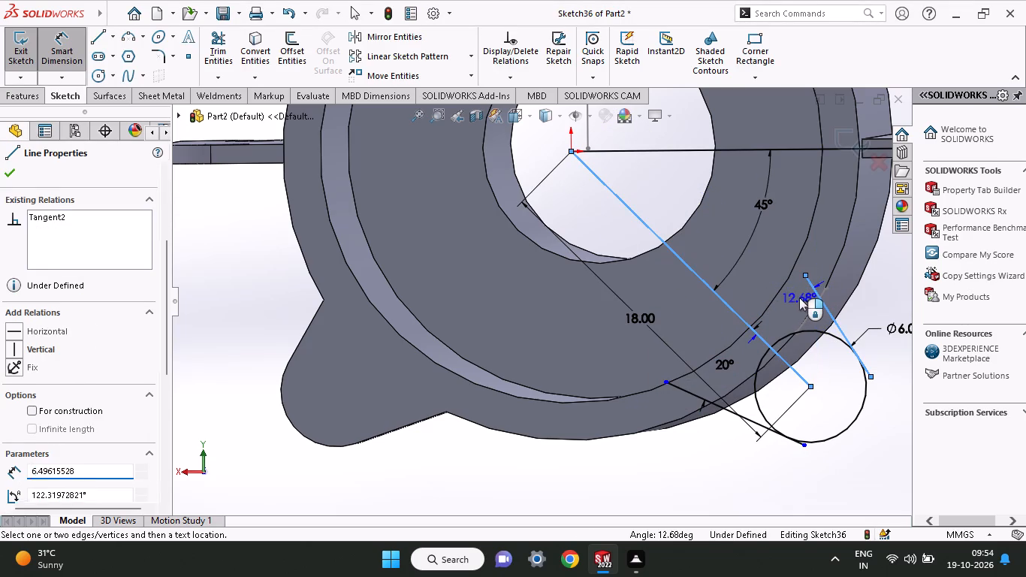
text(20)
key(Return)
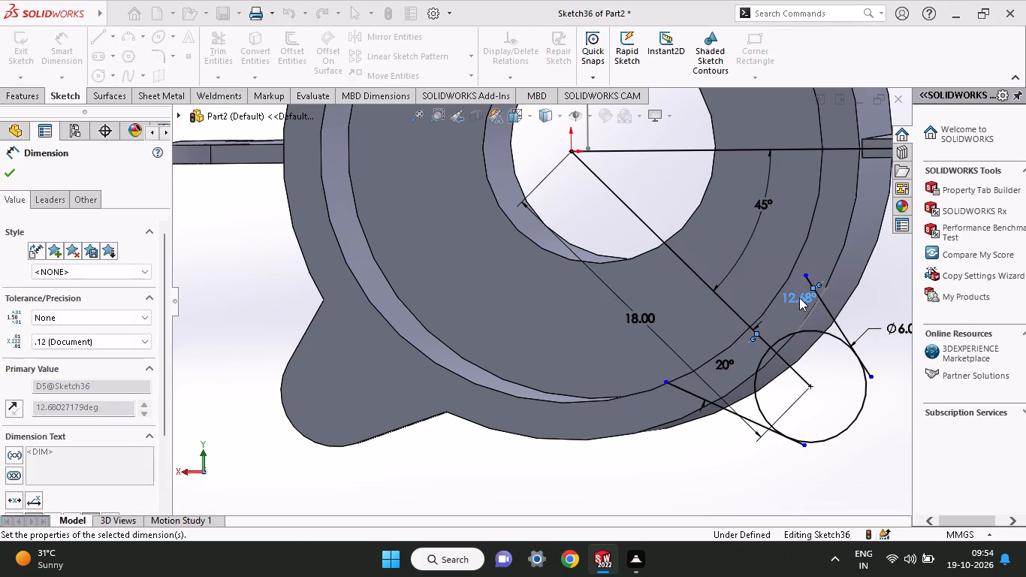
Trim the overshooting outer ends of both tangent lines back to their tangent points on the circle.
ctrl+scroll(848, 408, down, 3)
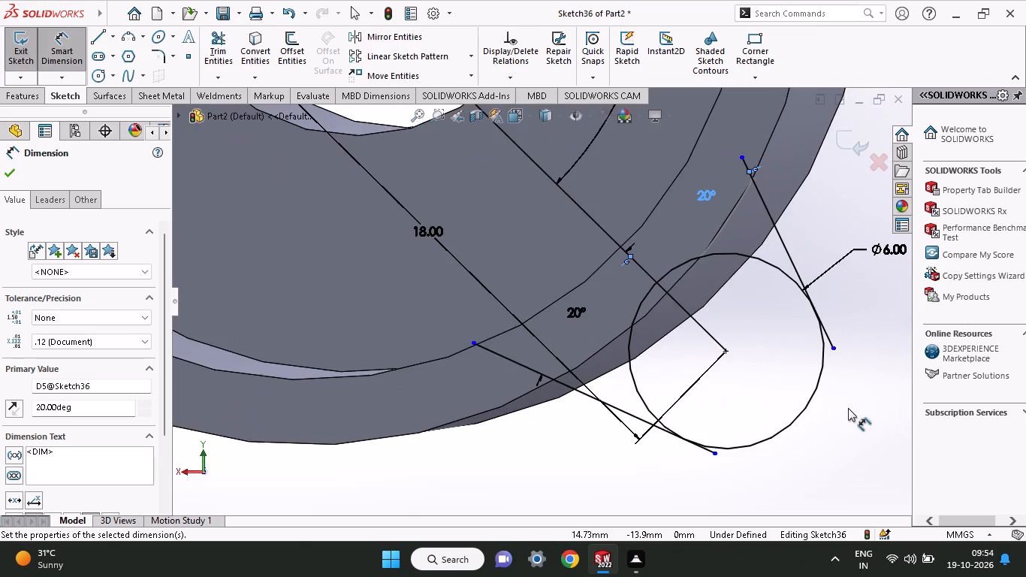
ctrl+scroll(848, 408, down, 1)
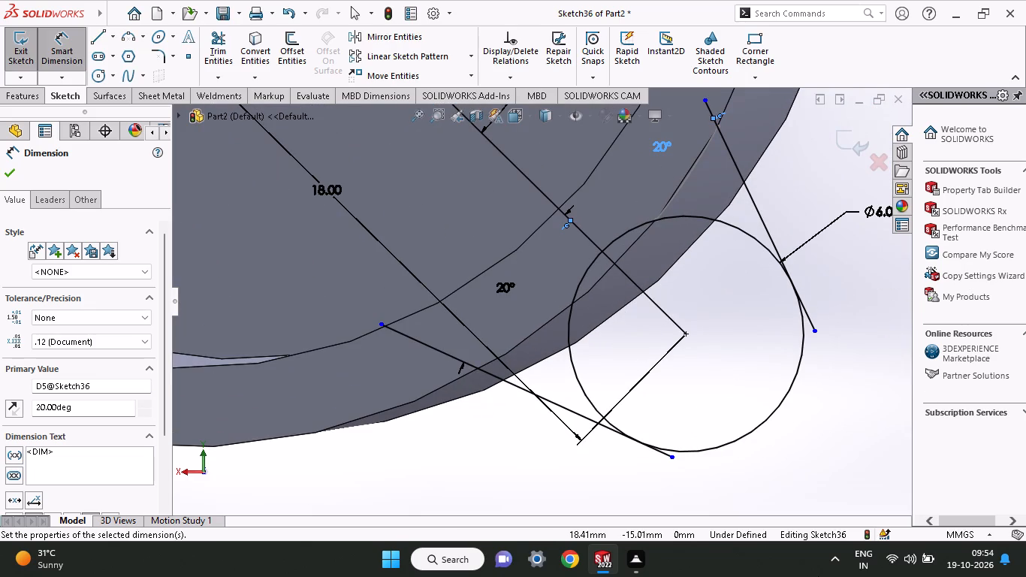
click(225, 41)
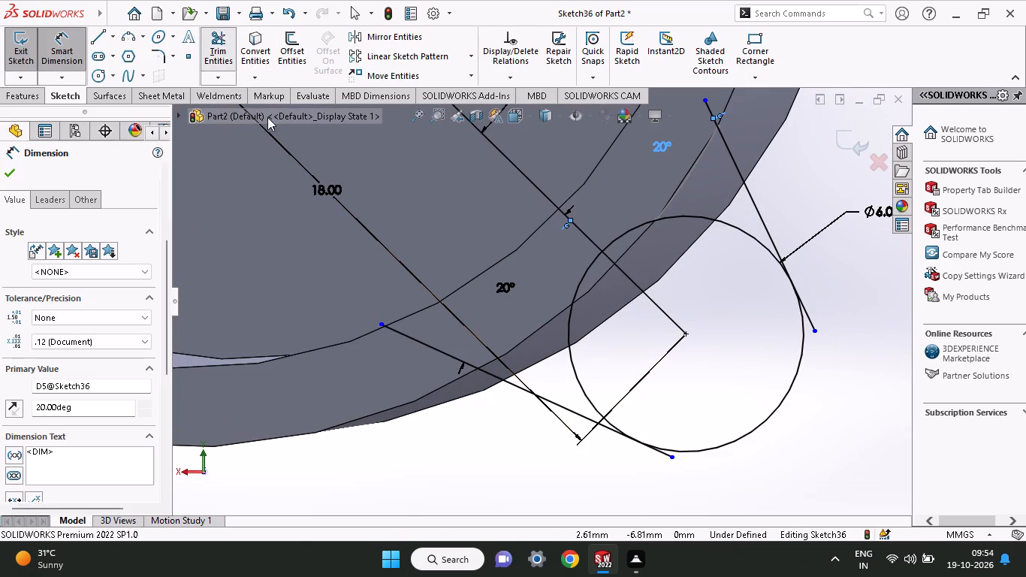
drag(638, 476, 671, 456)
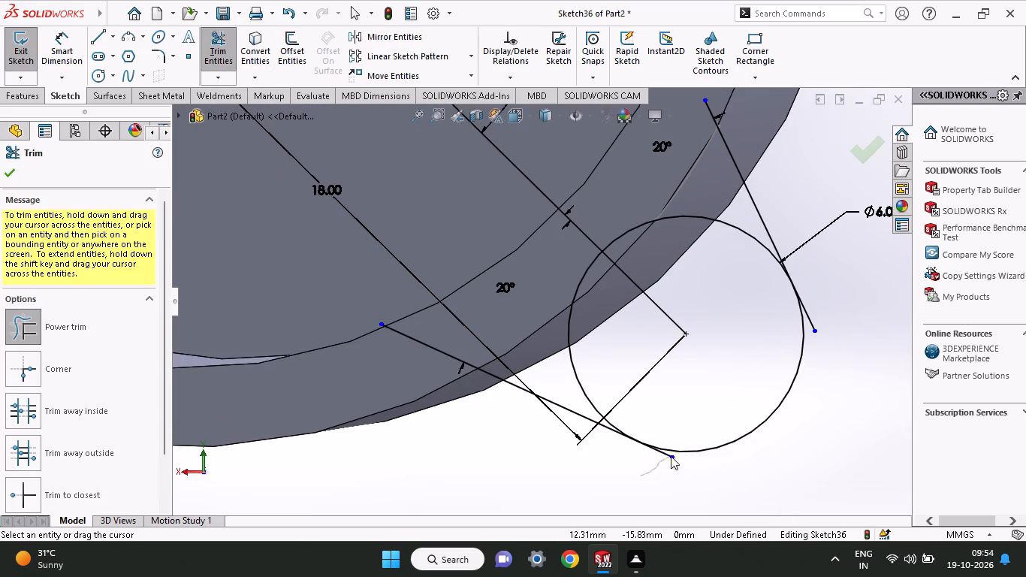
drag(671, 456, 672, 455)
drag(819, 307, 811, 331)
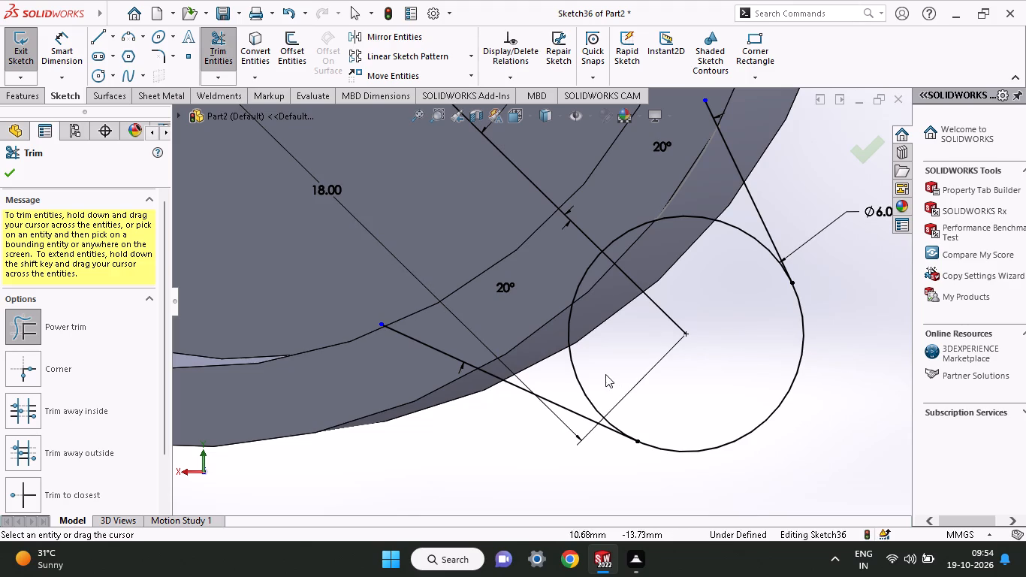
Trim away the 6 mm circle's inner arc and the 18 mm slanted line, keeping the outer arc between the tangent lines.
drag(604, 366, 611, 222)
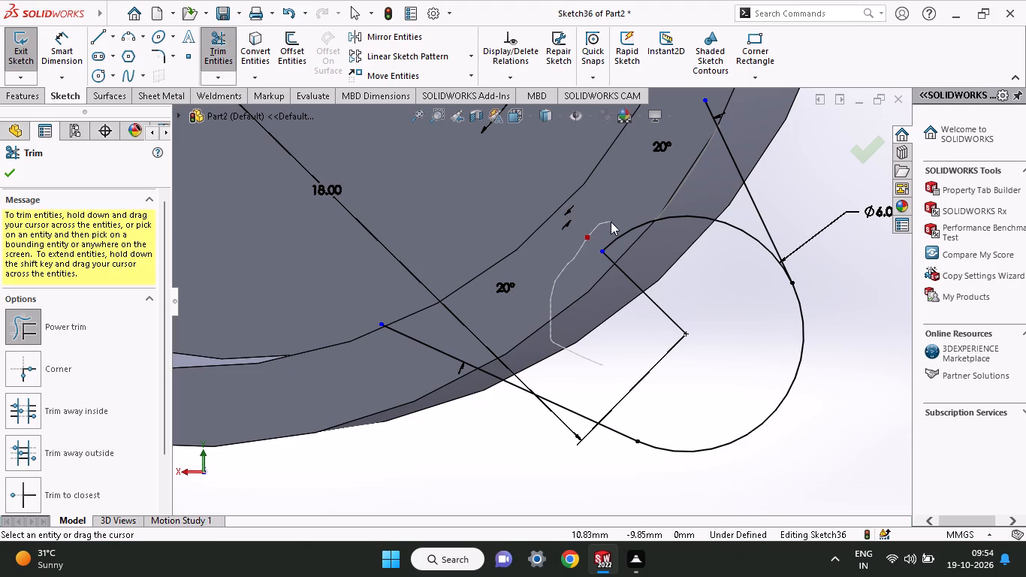
drag(611, 222, 636, 337)
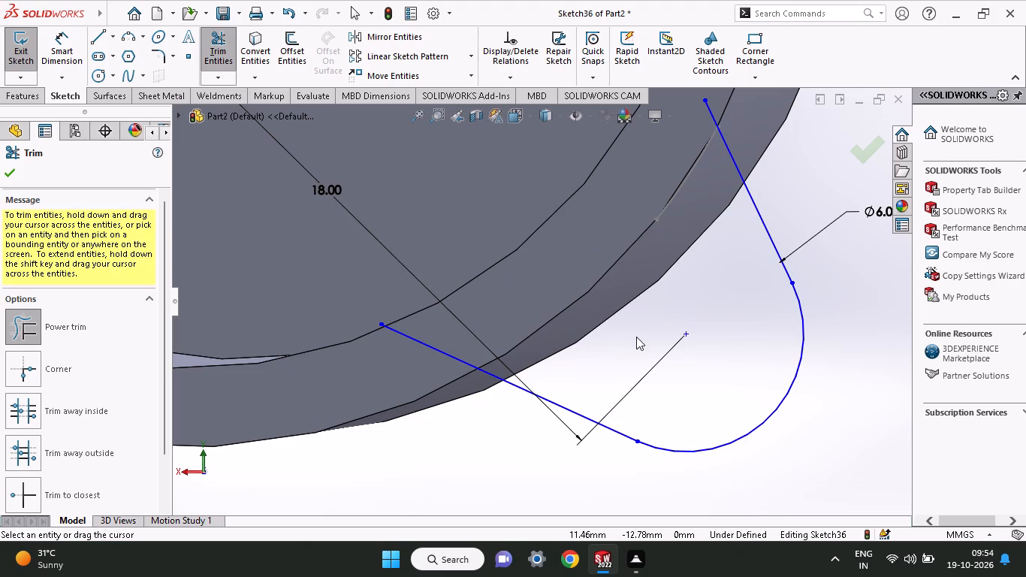
Draw a circle centred on the origin, reaching out to the housing's outer circular edge.
ctrl+scroll(636, 337, up, 2)
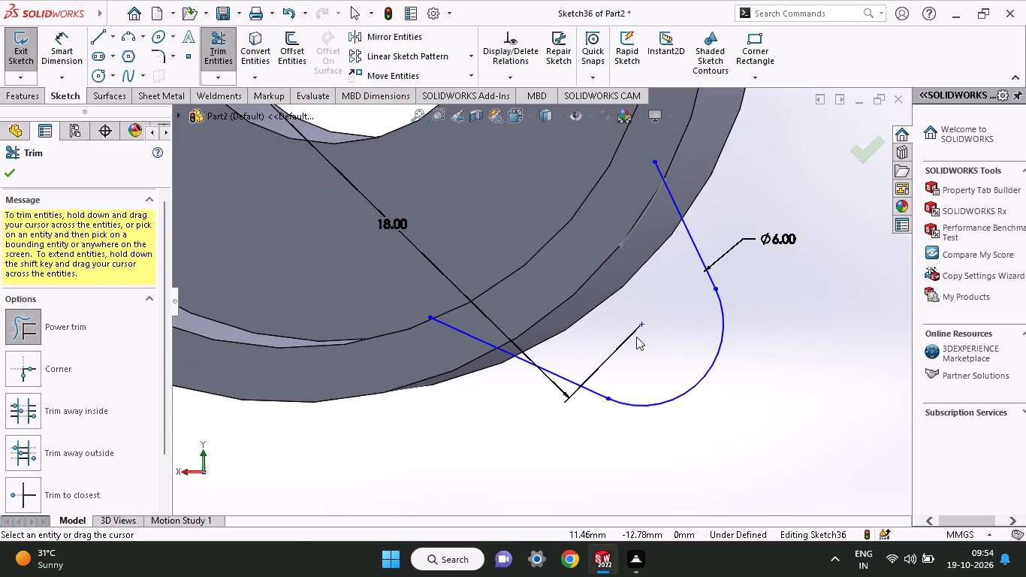
ctrl+scroll(636, 337, up, 2)
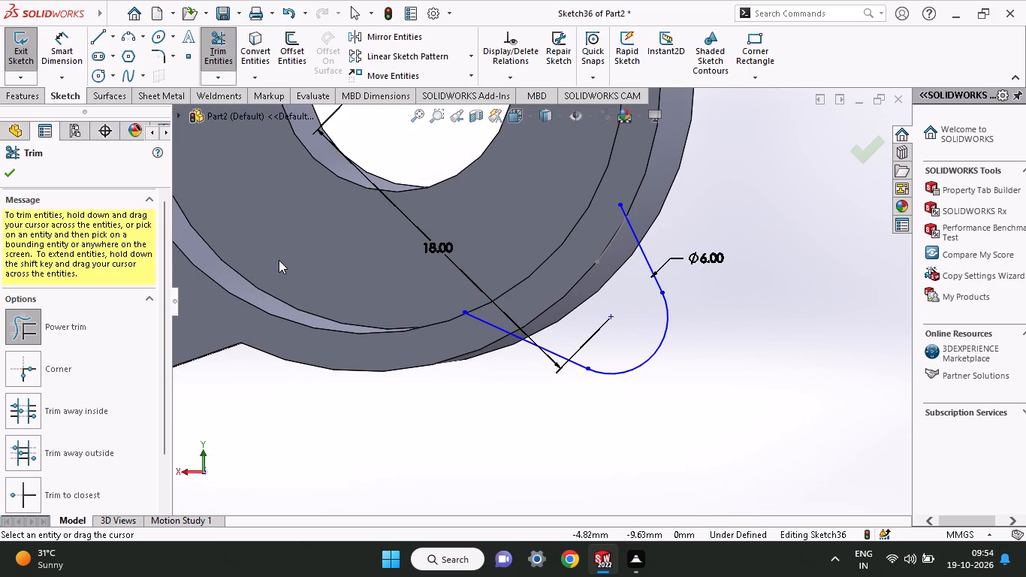
ctrl+scroll(279, 260, up, 2)
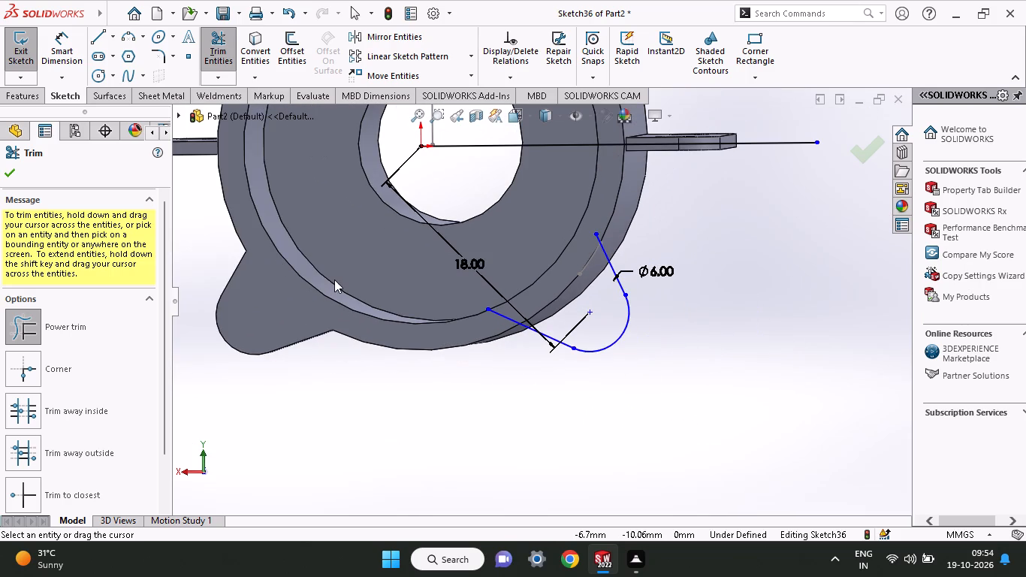
click(102, 73)
click(425, 147)
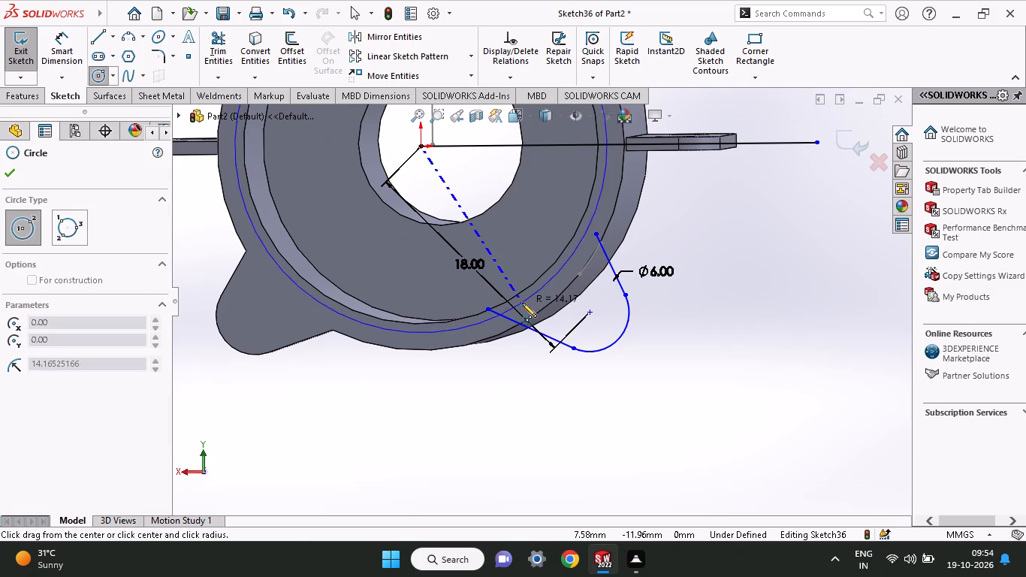
click(537, 313)
right_click(533, 359)
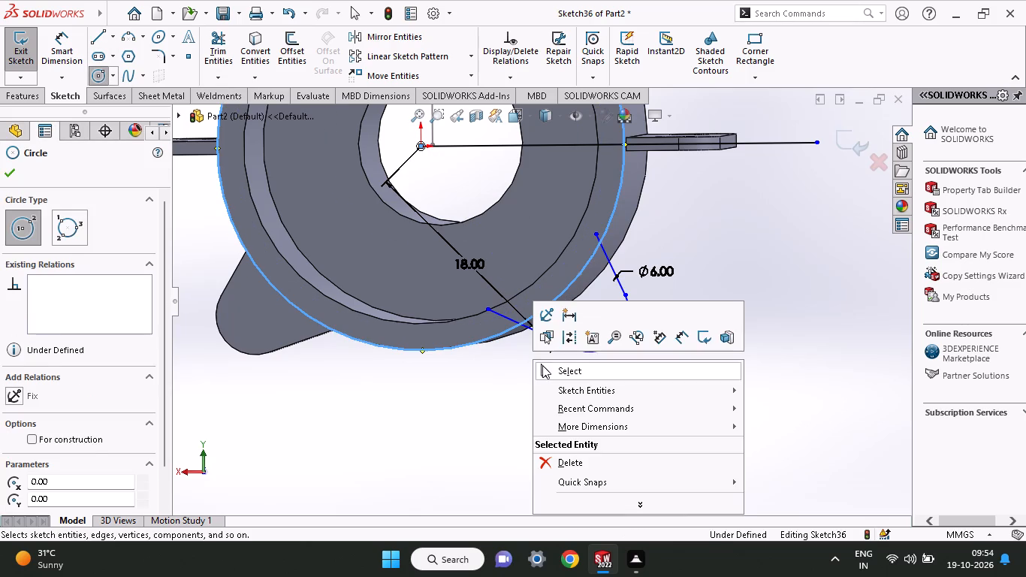
click(543, 366)
Trim the inner ends of both tangent lines back to the large origin-centred circle.
click(225, 36)
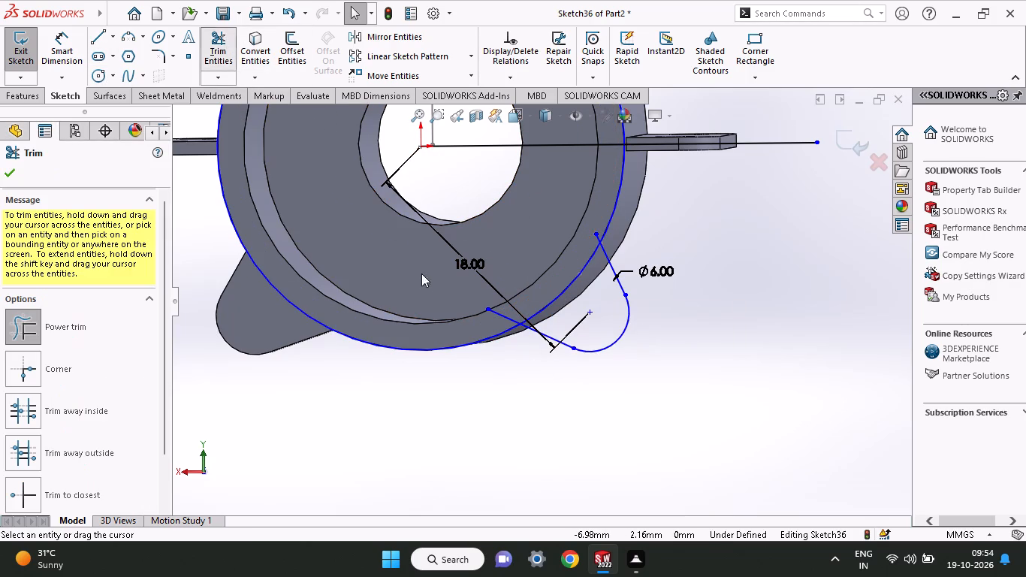
drag(466, 322, 502, 313)
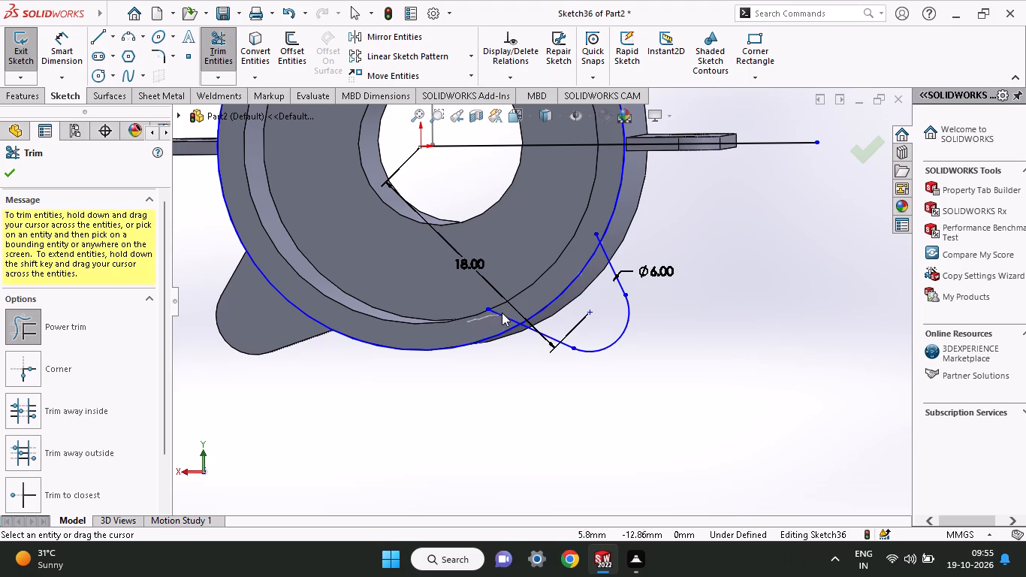
drag(502, 313, 504, 312)
drag(589, 241, 599, 236)
drag(599, 236, 599, 233)
click(8, 174)
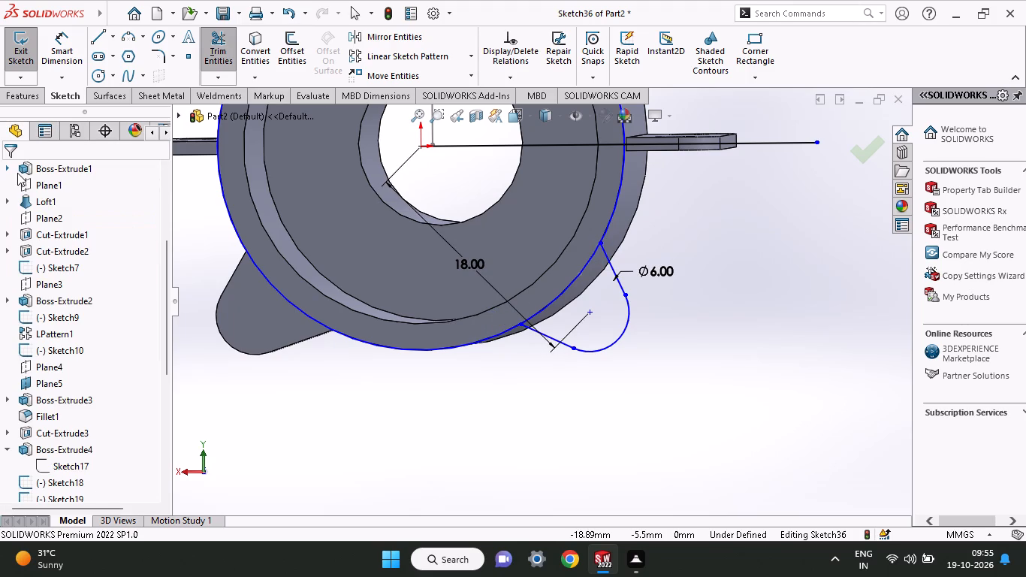
Extrude only the lug region as a blind 4 mm boss, reversed to run back along the housing, with merged result.
click(32, 97)
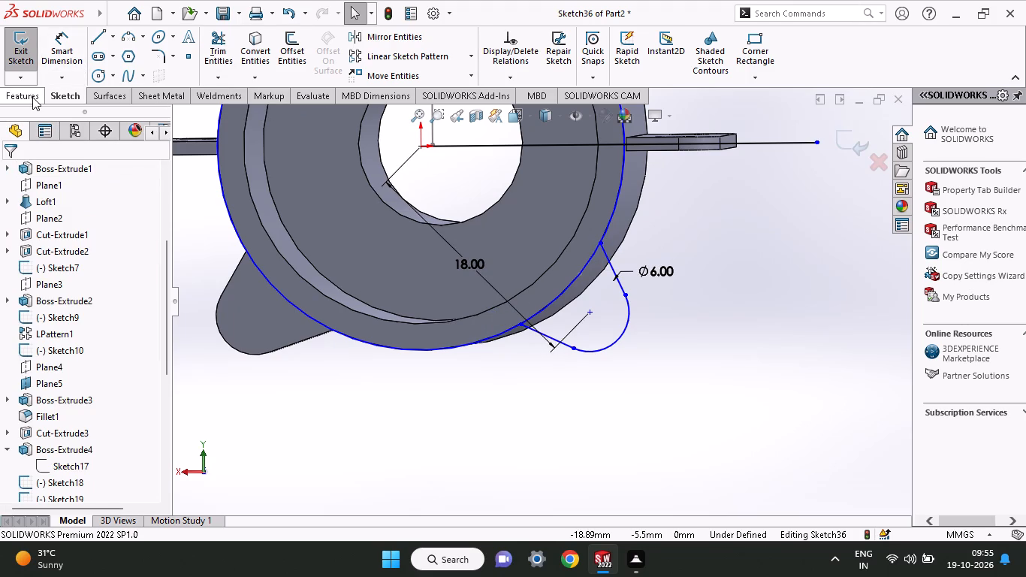
click(33, 71)
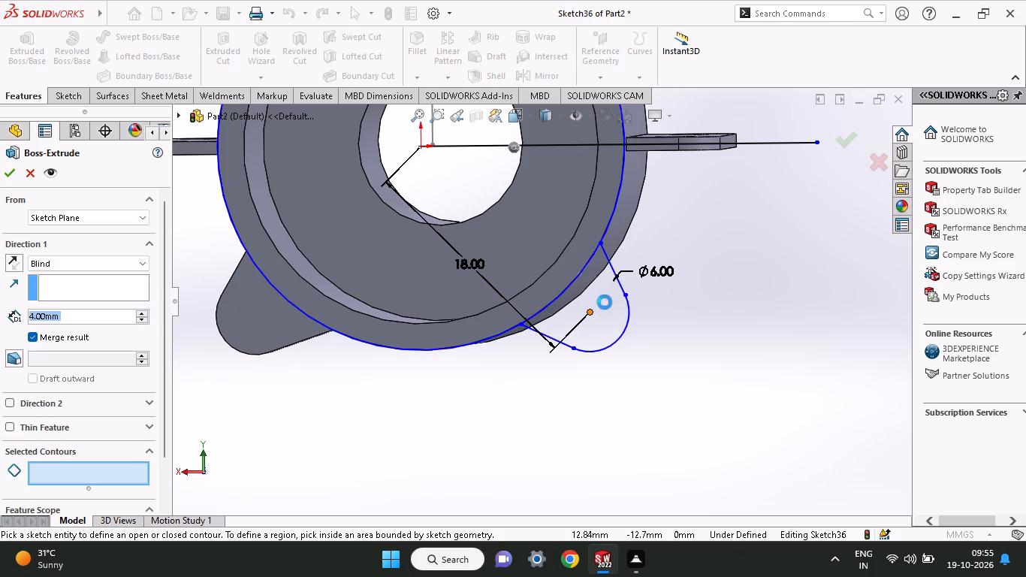
click(609, 296)
middle_drag(626, 366, 581, 391)
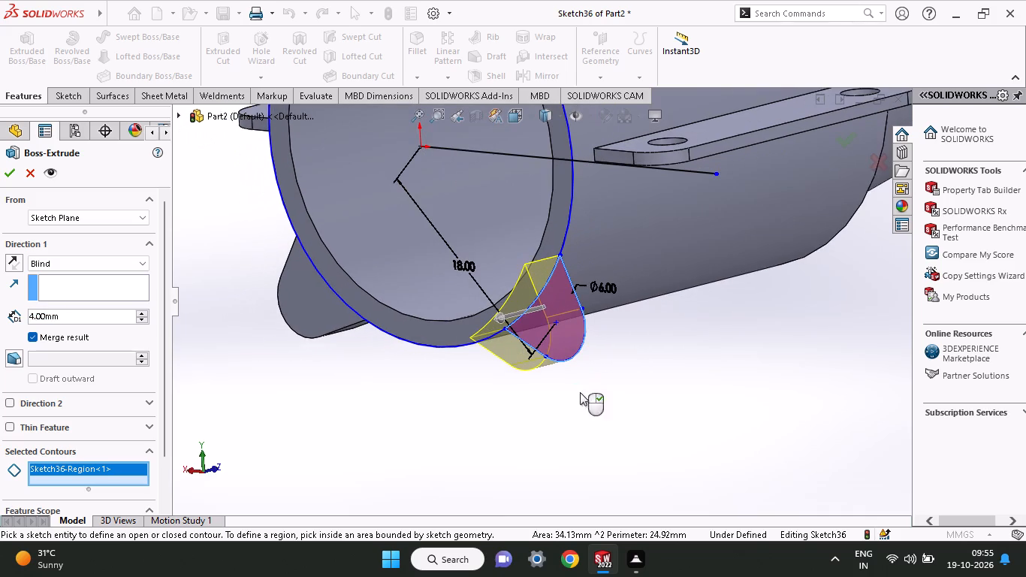
click(16, 264)
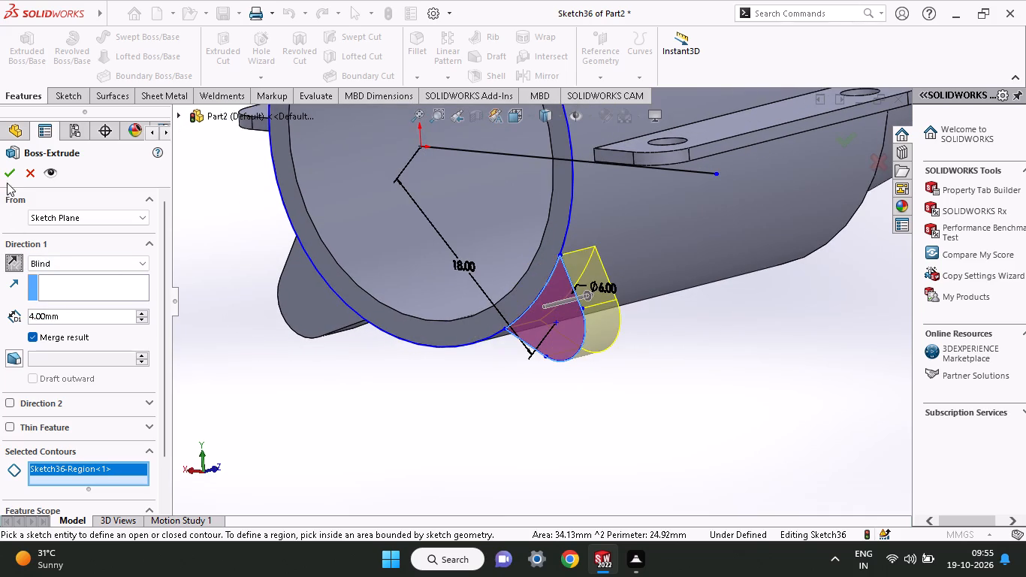
click(7, 174)
Start a new sketch on the housing's end face that carries the four rounded lugs.
middle_drag(367, 424, 389, 411)
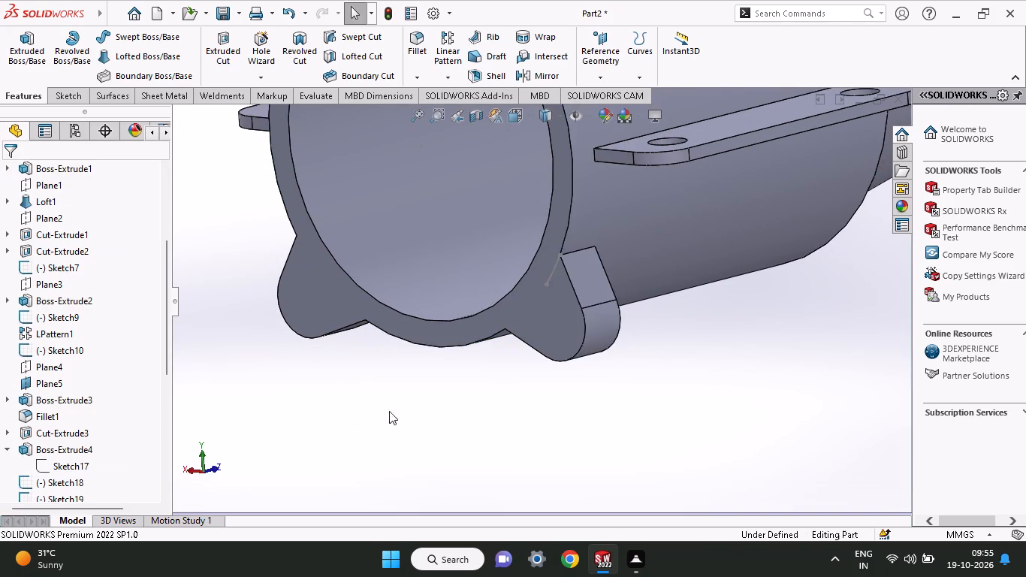
middle_drag(389, 411, 331, 412)
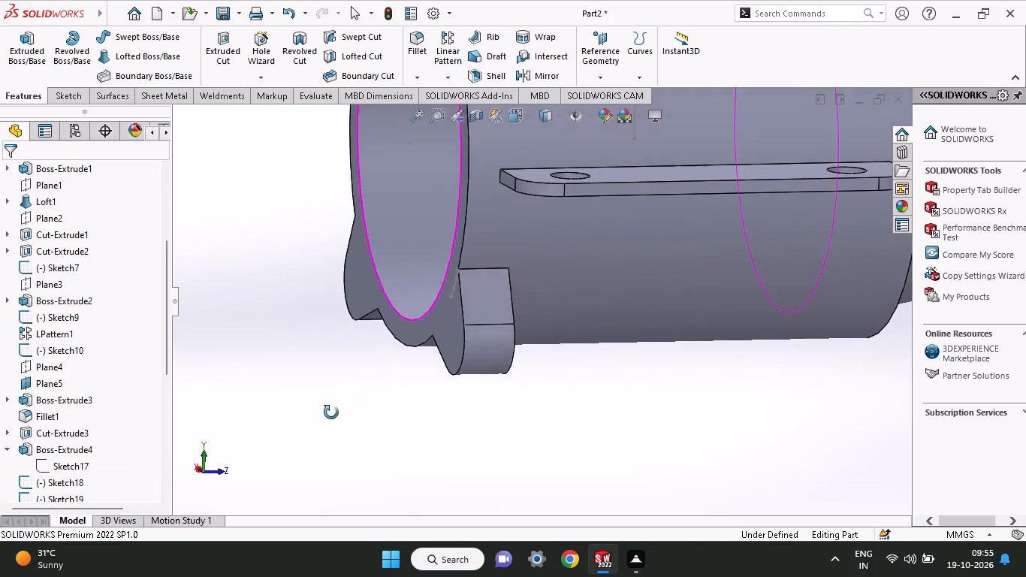
middle_drag(331, 412, 426, 402)
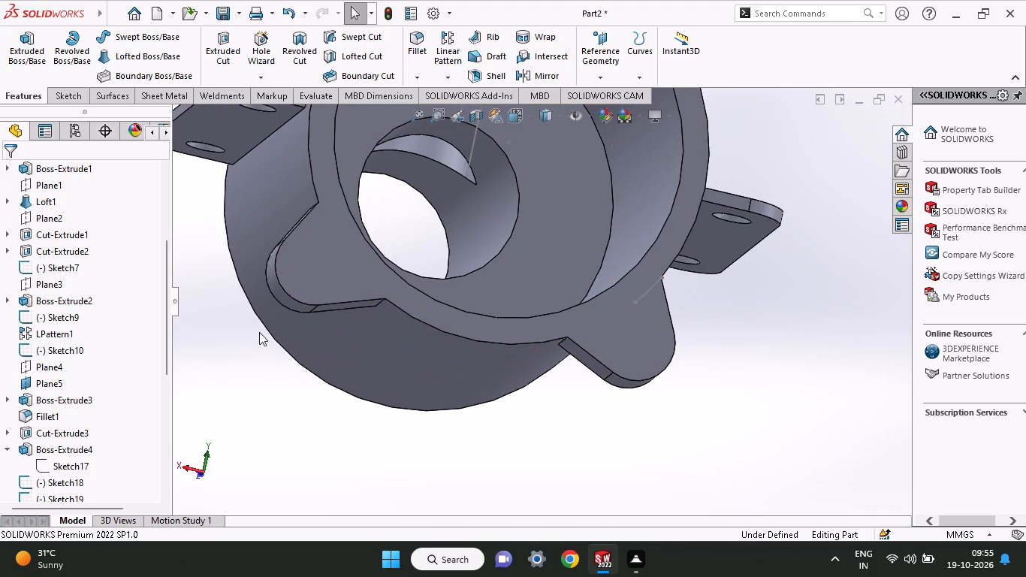
click(302, 266)
click(372, 227)
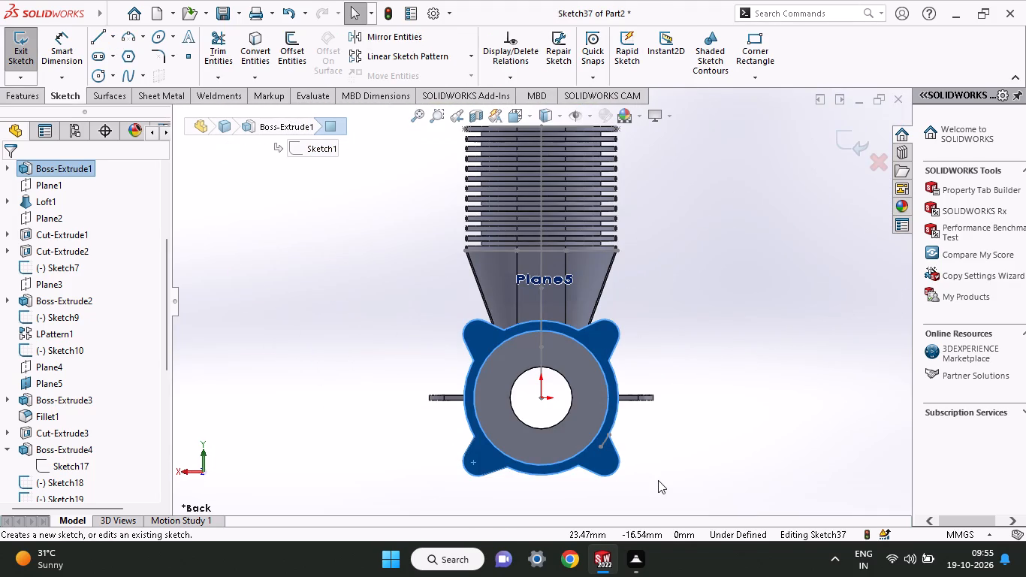
ctrl+scroll(658, 480, down, 2)
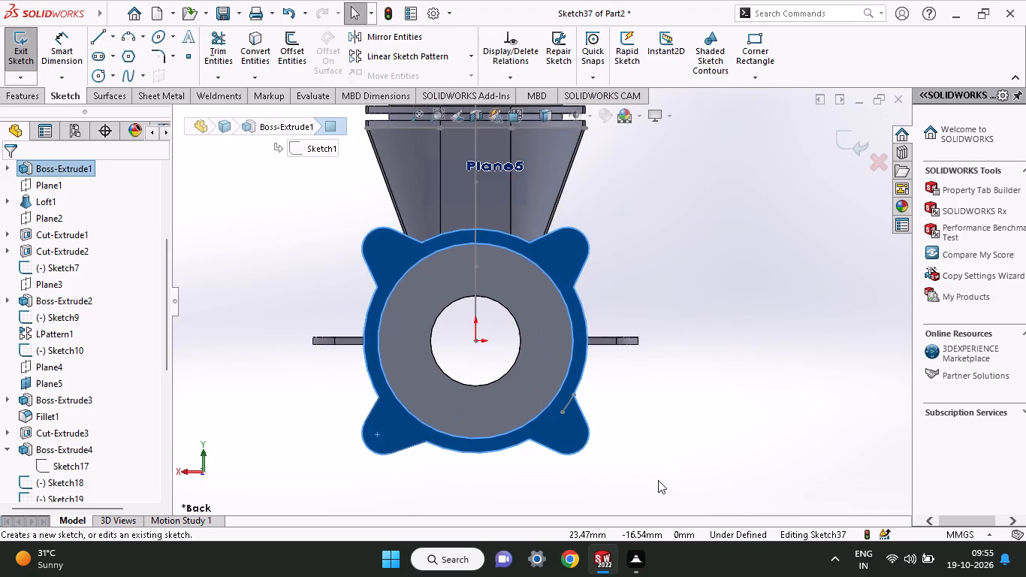
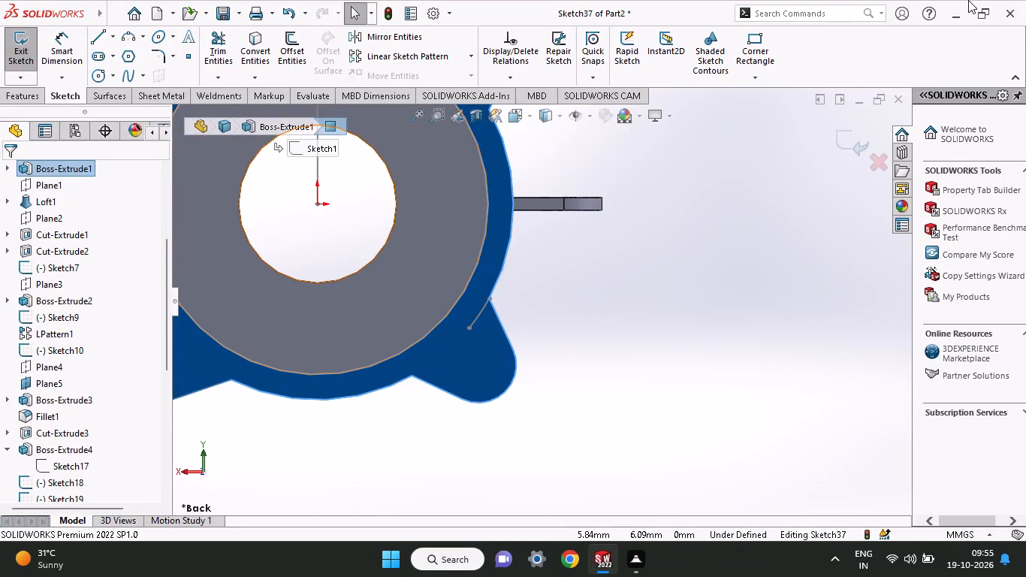
Draw a circle concentric with the rounded end of the lower-right lug and dimension its diameter to 3 mm.
click(95, 79)
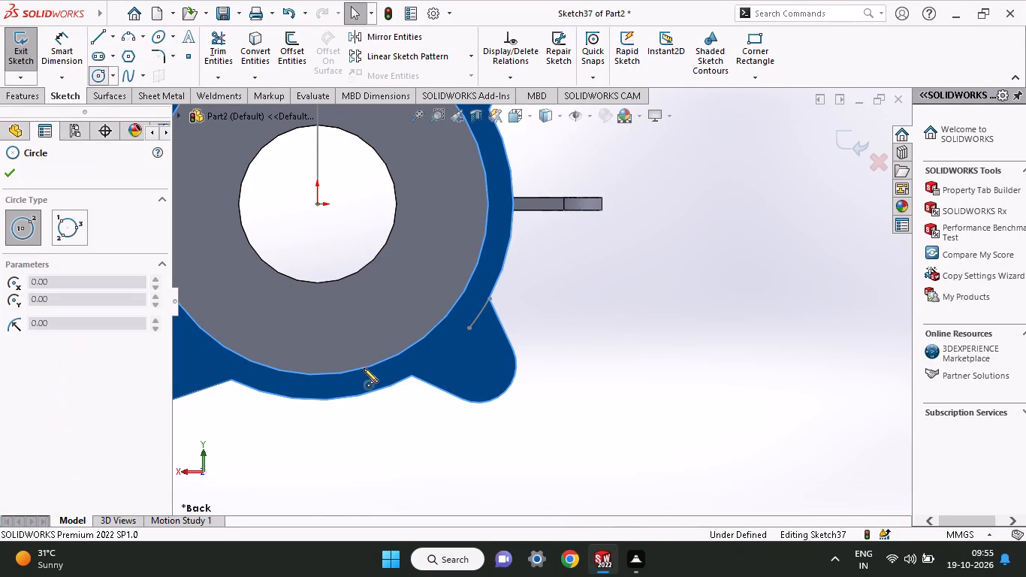
click(481, 366)
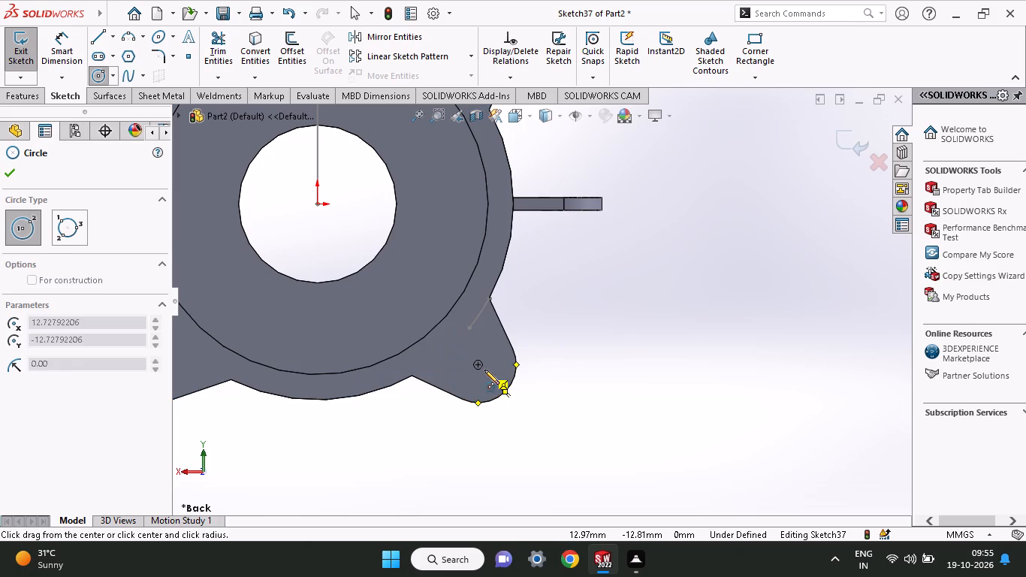
click(487, 374)
click(66, 55)
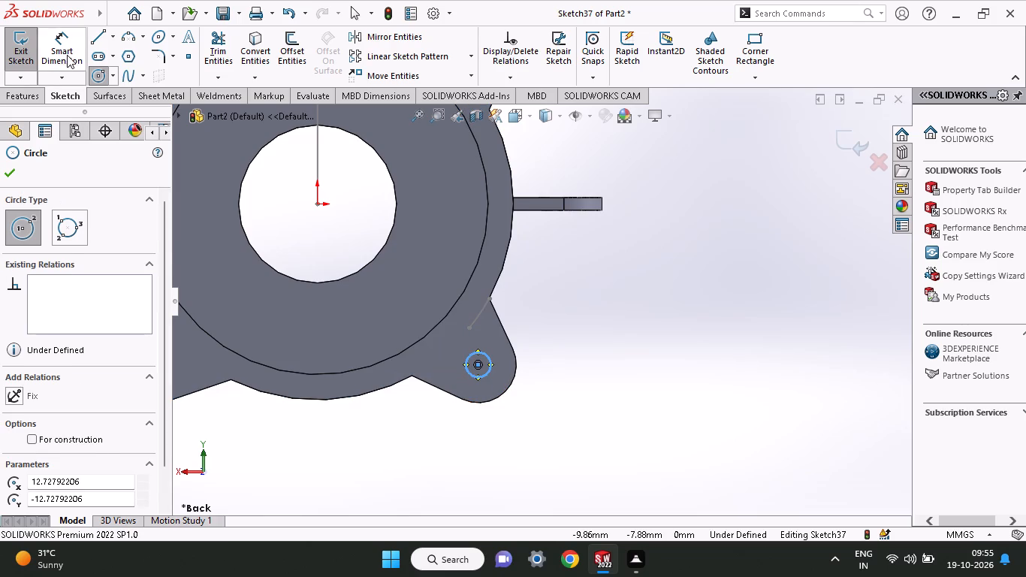
click(467, 376)
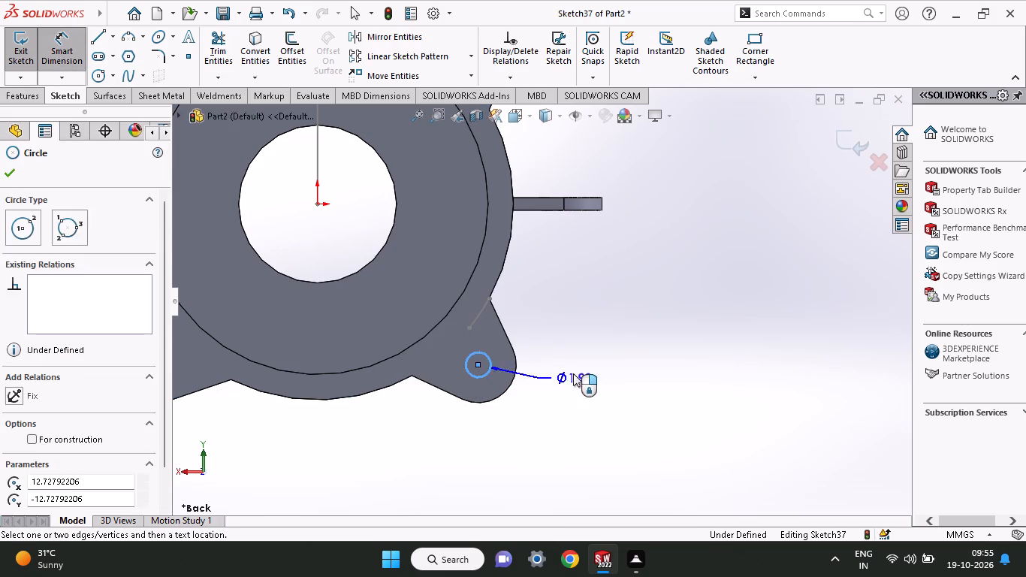
drag(573, 373, 576, 383)
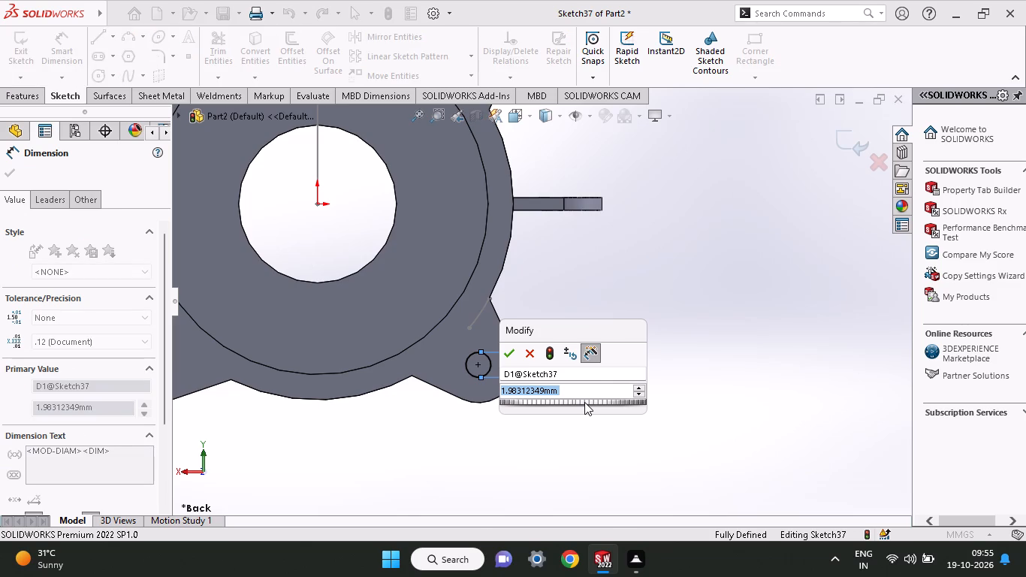
key(3)
key(Return)
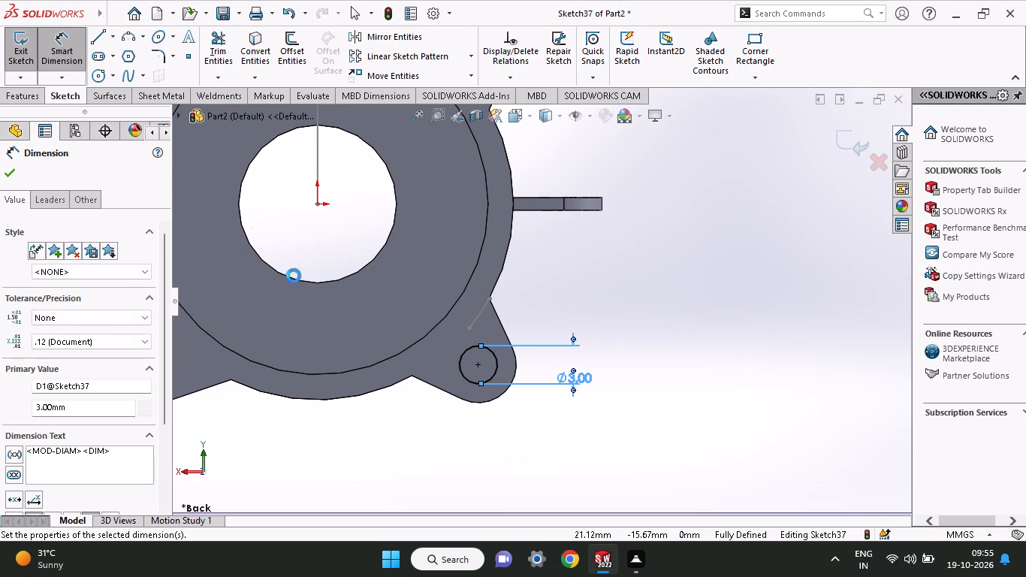
Cut the circle in the lower-right lug as a blind 4 mm Extruded Cut.
click(13, 98)
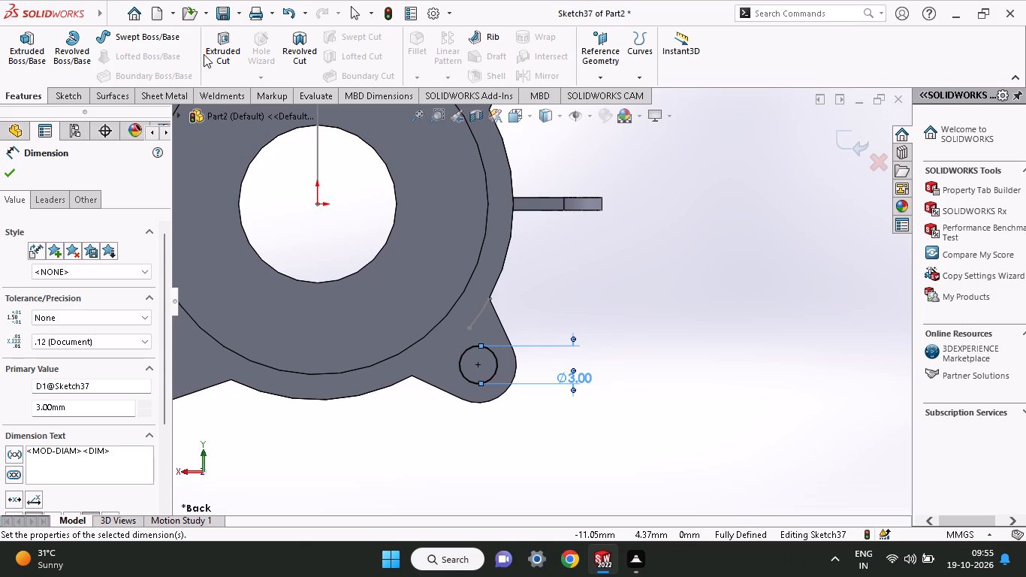
click(207, 53)
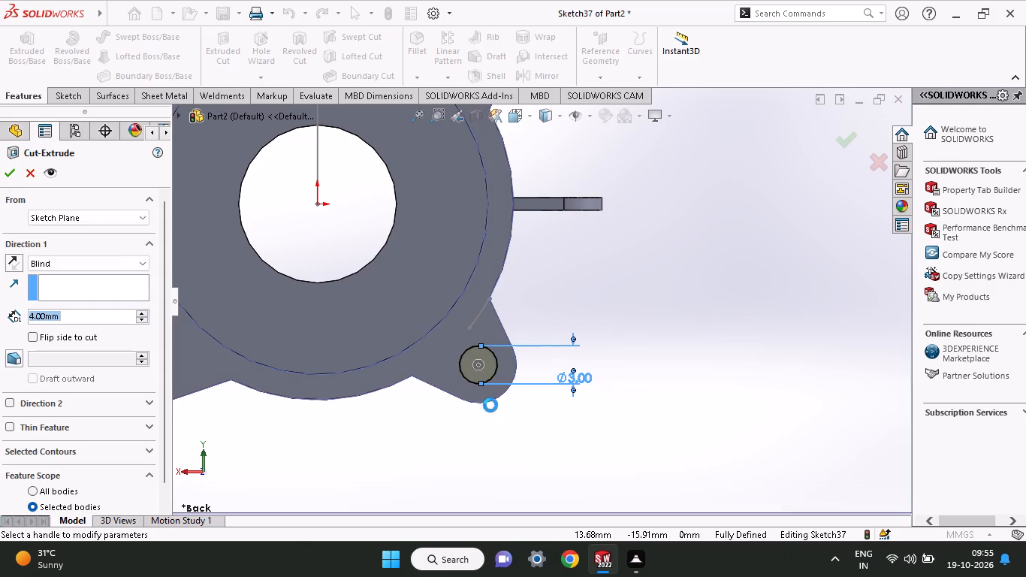
click(11, 169)
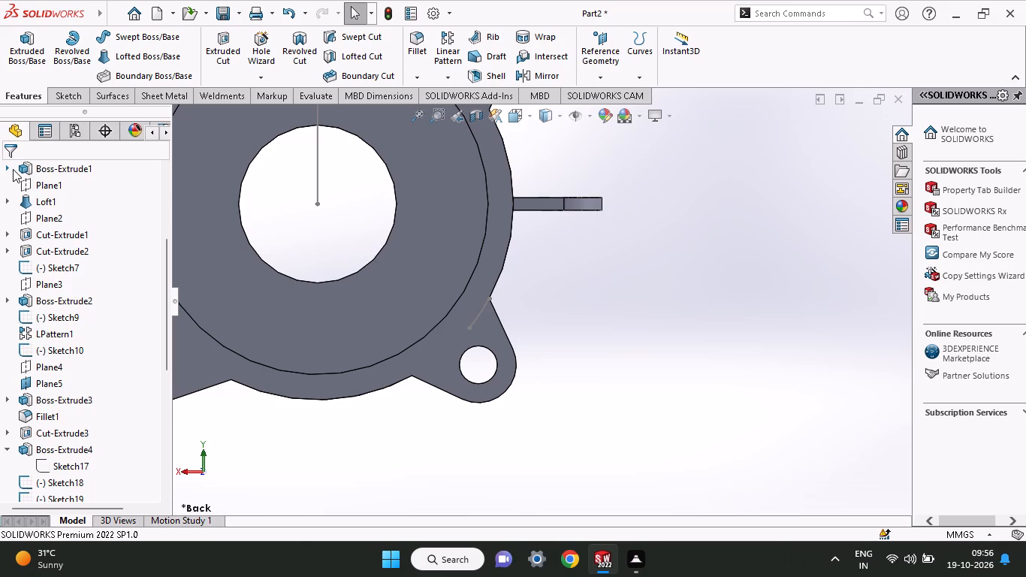
In a new sketch on the lugged end face, draw a 3 mm diameter circle concentric with the lower-left lug's rounded end.
ctrl+scroll(13, 169, up, 3)
ctrl+scroll(249, 164, up, 1)
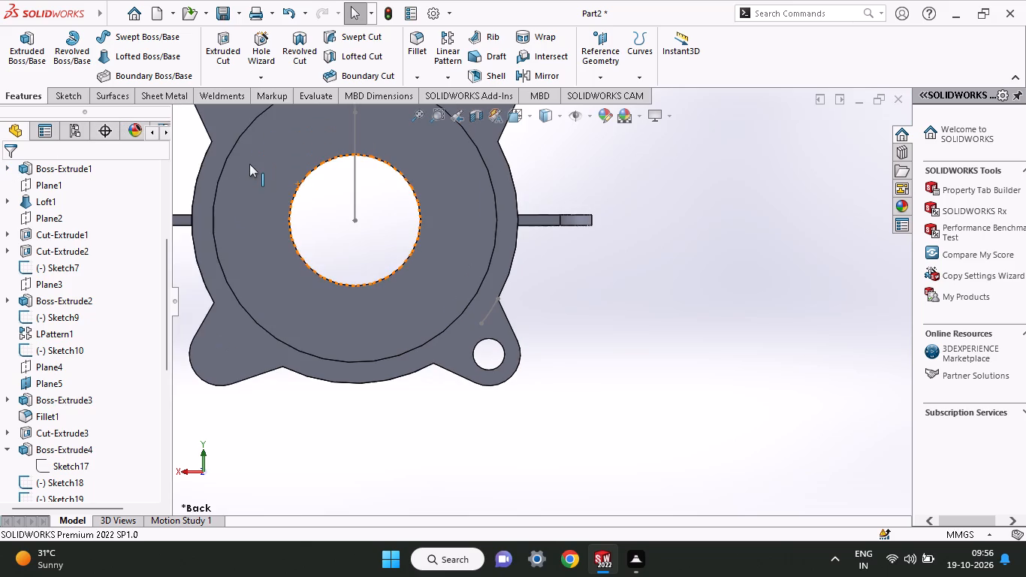
click(255, 348)
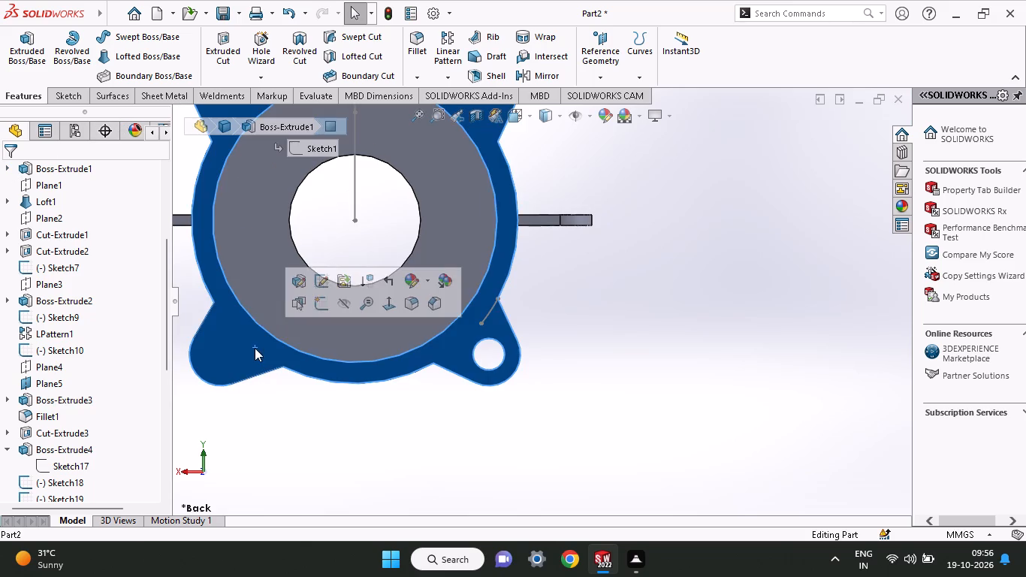
click(316, 301)
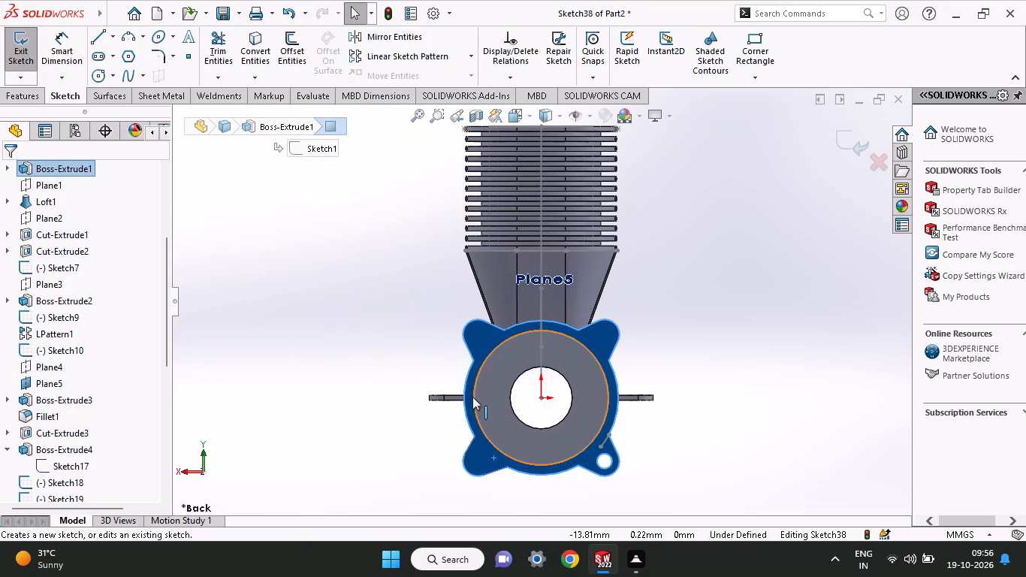
ctrl+scroll(512, 461, down, 3)
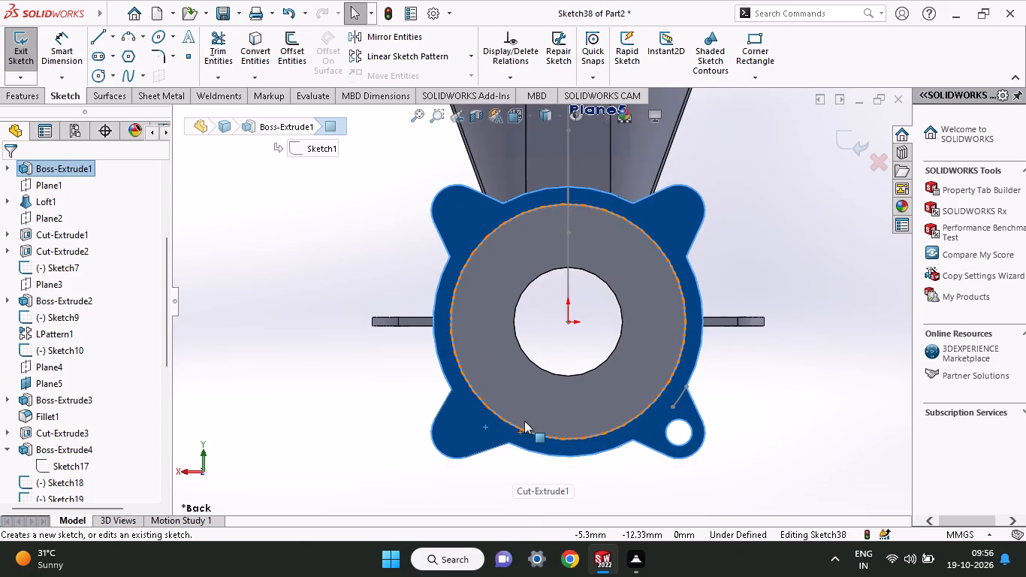
ctrl+scroll(524, 421, down, 4)
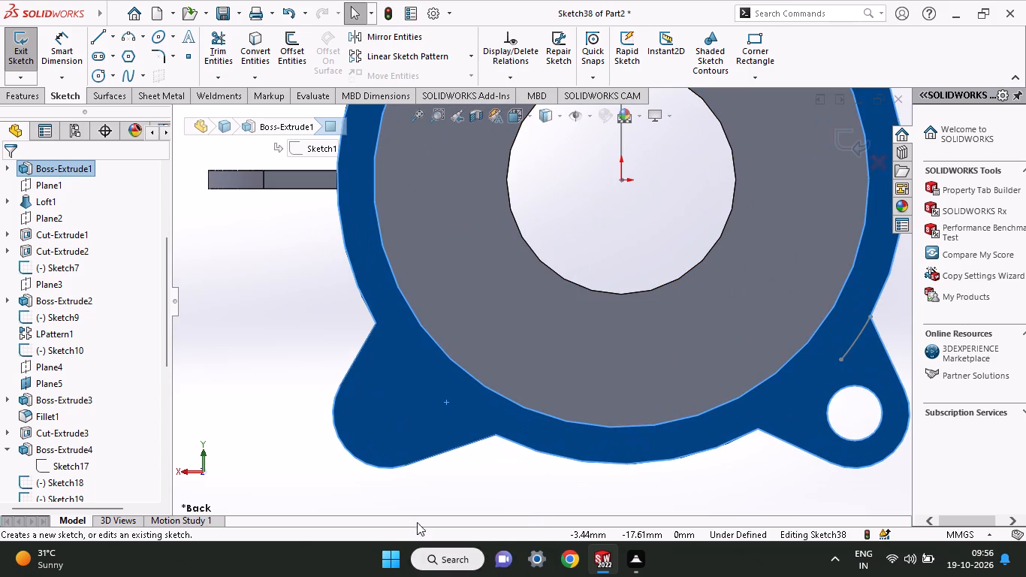
click(99, 75)
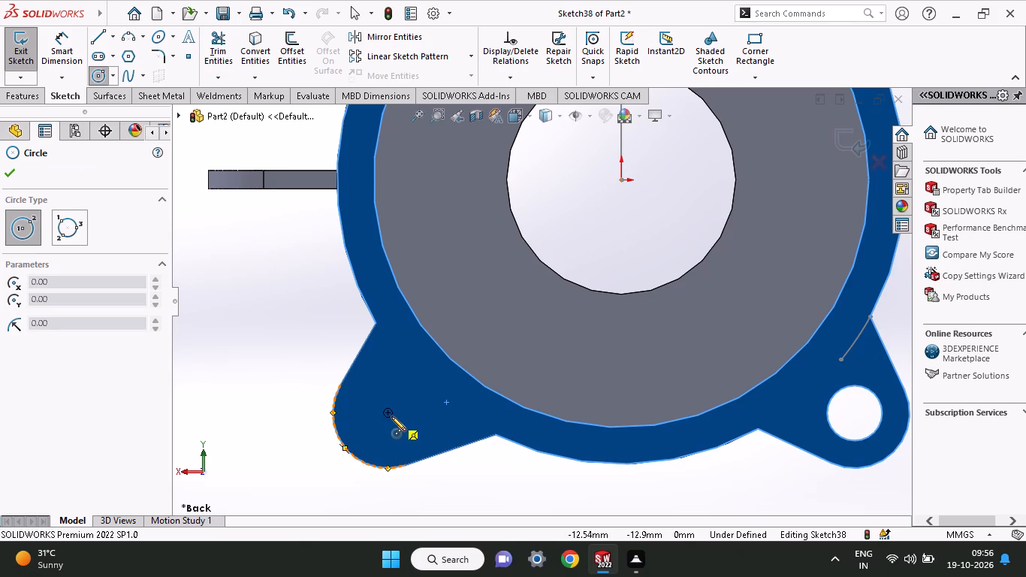
click(391, 416)
click(399, 440)
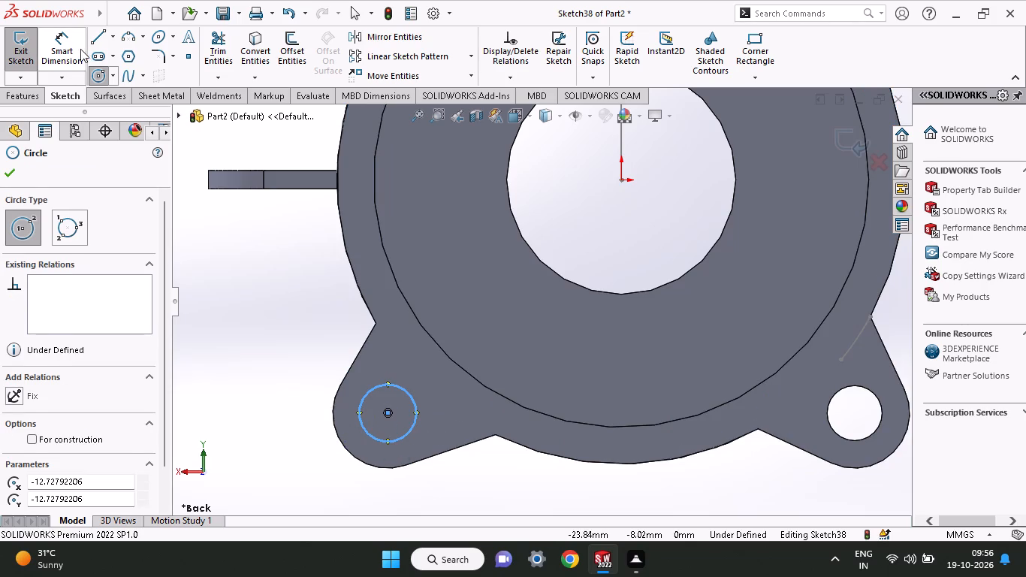
click(80, 49)
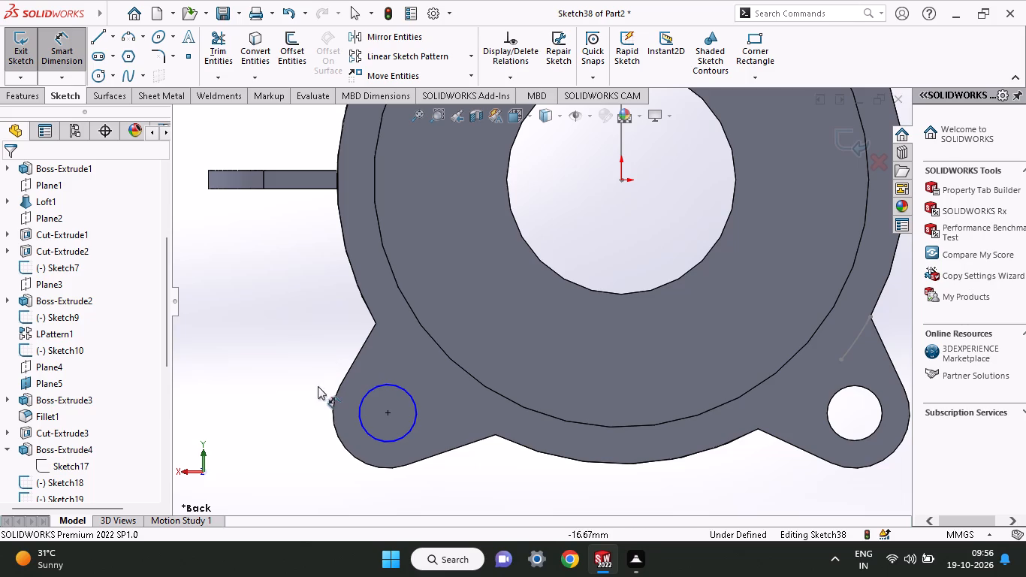
click(363, 424)
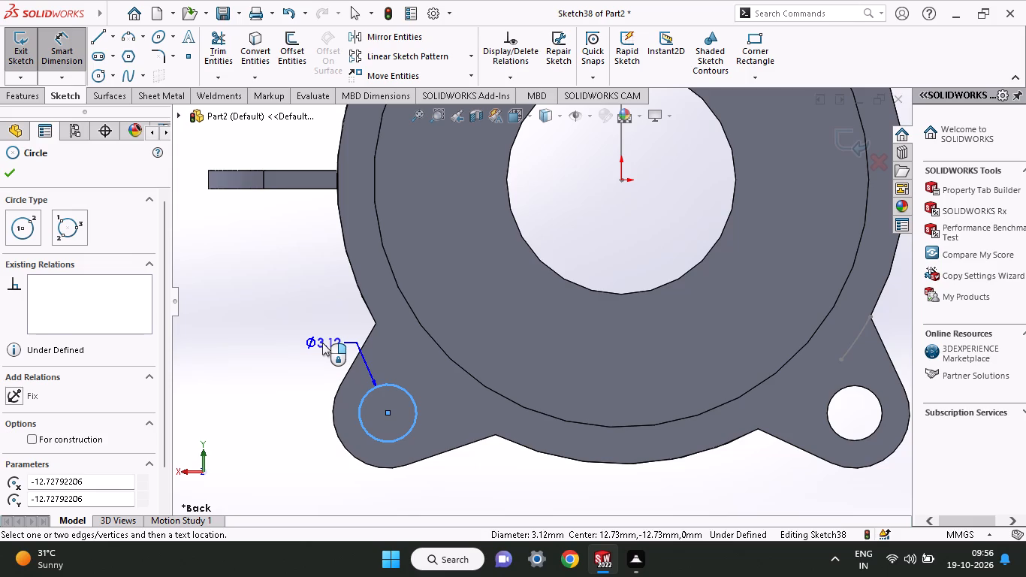
click(322, 343)
key(3)
key(Return)
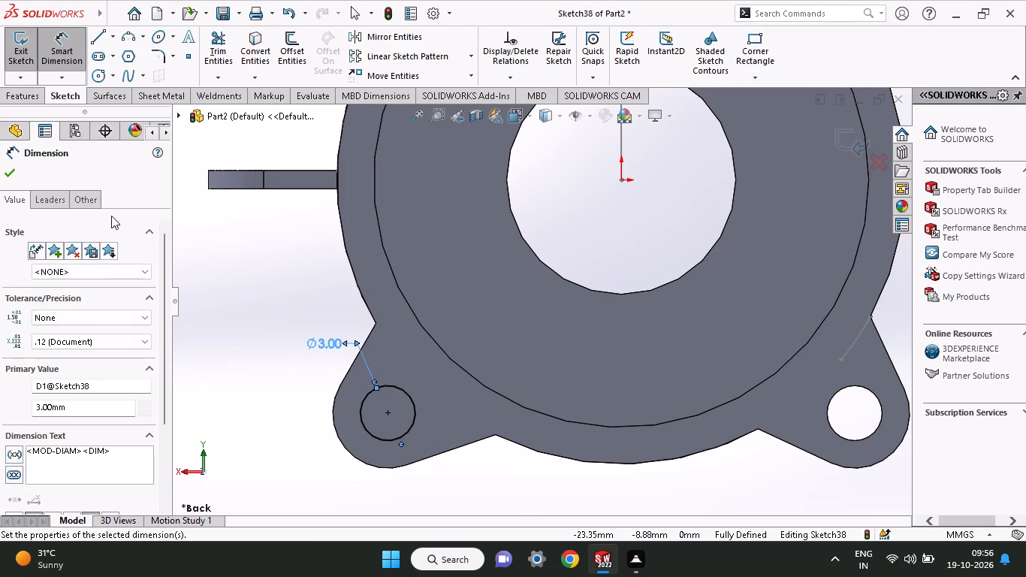
Cut the circle in the lower-left lug as a blind 4 mm Extruded Cut.
click(26, 89)
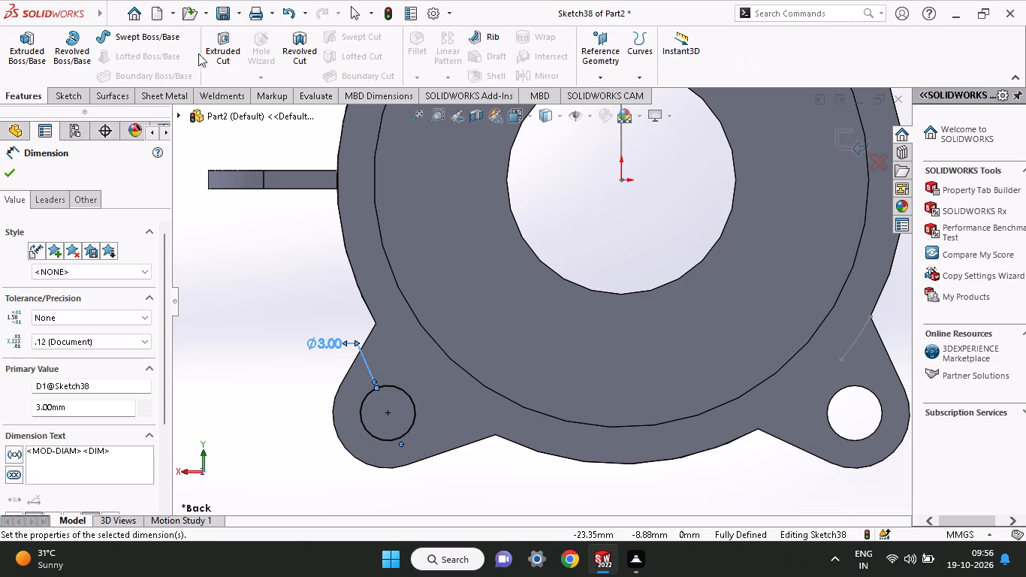
click(222, 64)
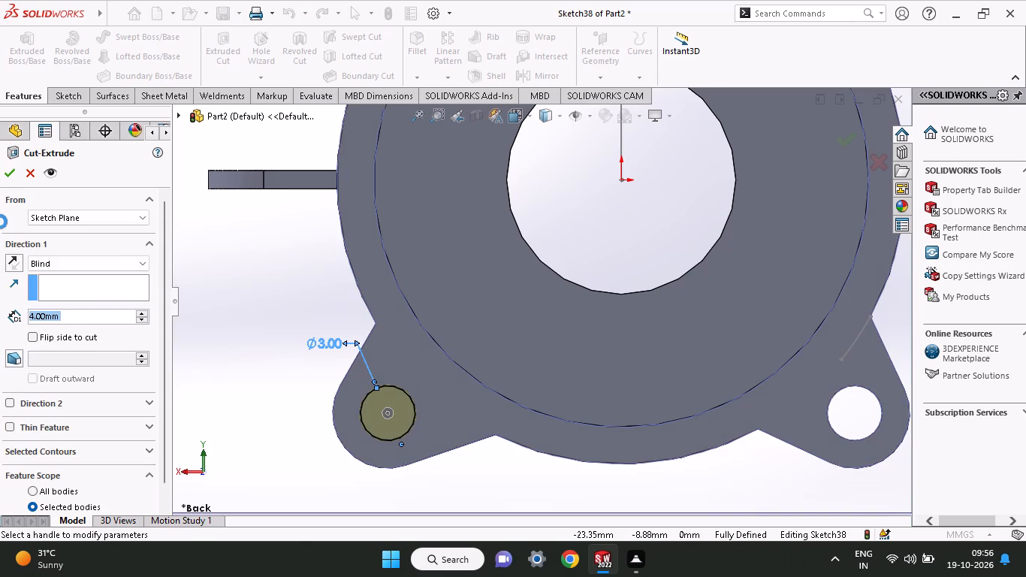
click(5, 178)
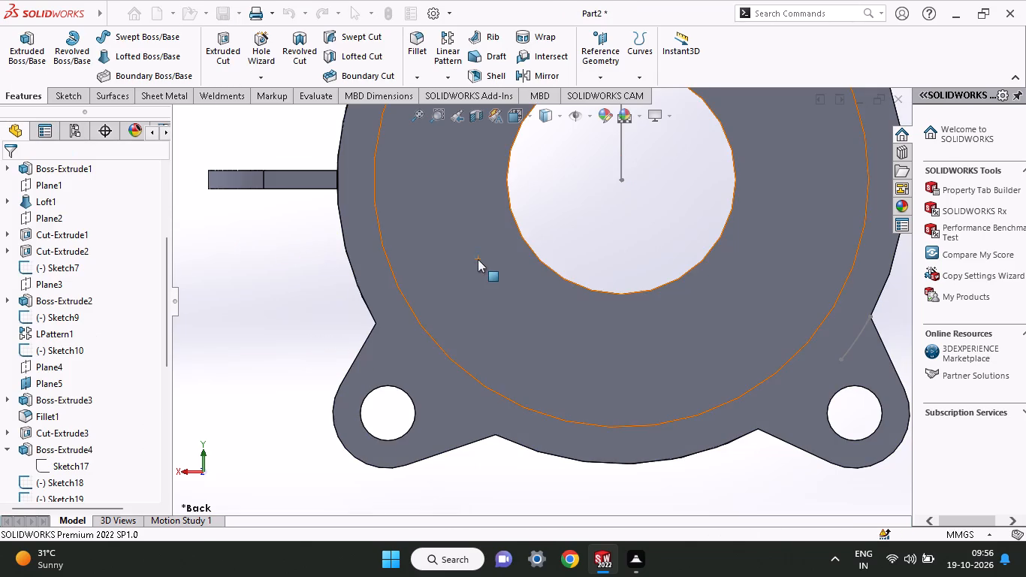
In a new sketch on the lugged end face, draw a 3 mm diameter circle concentric with the upper-left lug's rounded end.
ctrl+scroll(478, 259, up, 4)
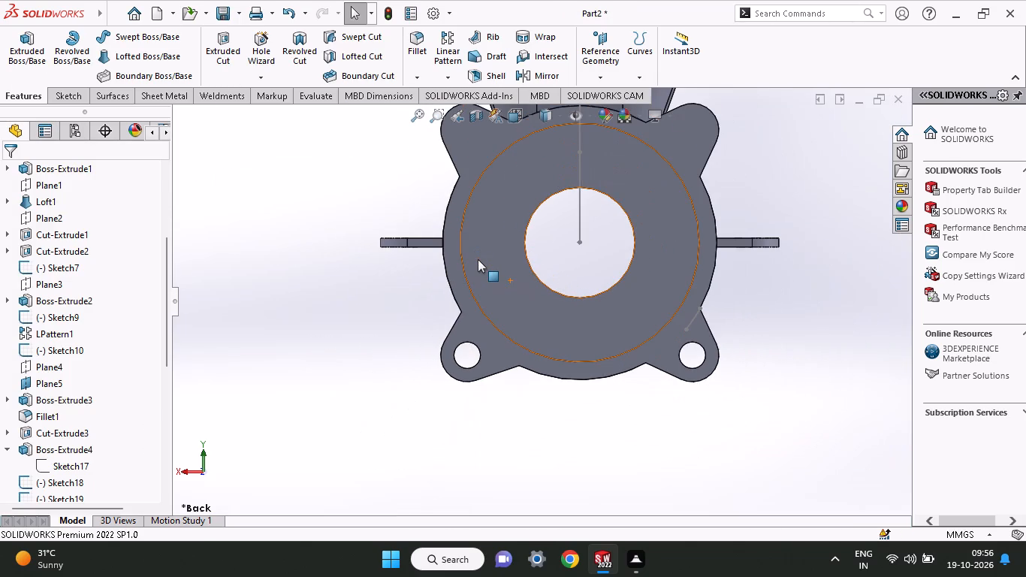
ctrl+scroll(478, 259, up, 1)
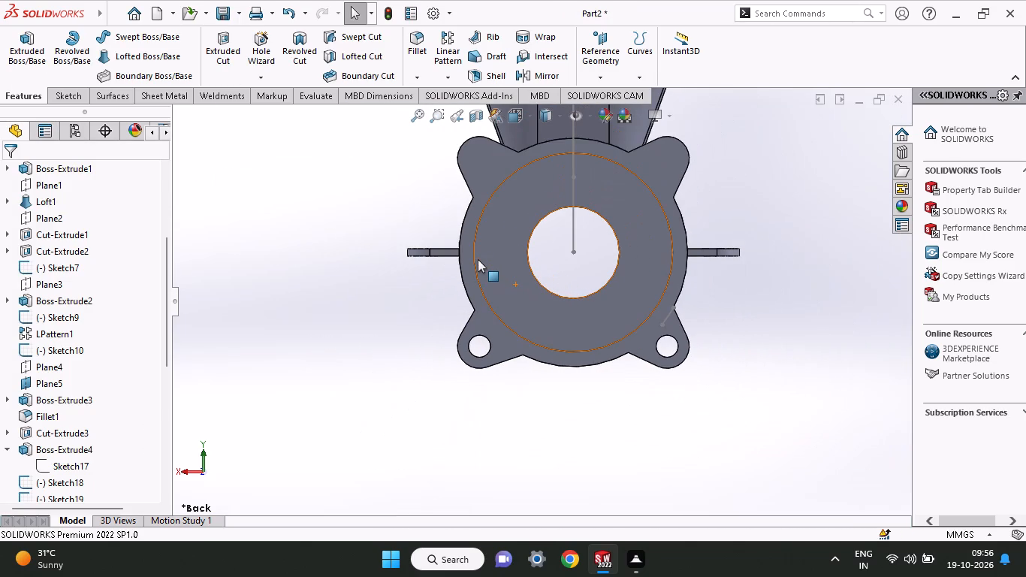
ctrl+scroll(517, 198, down, 3)
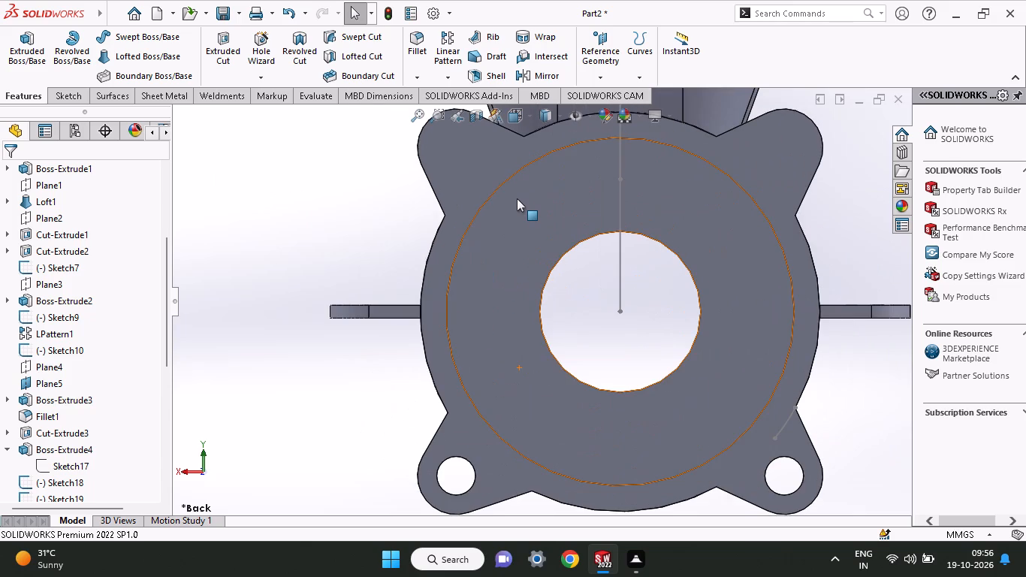
click(472, 148)
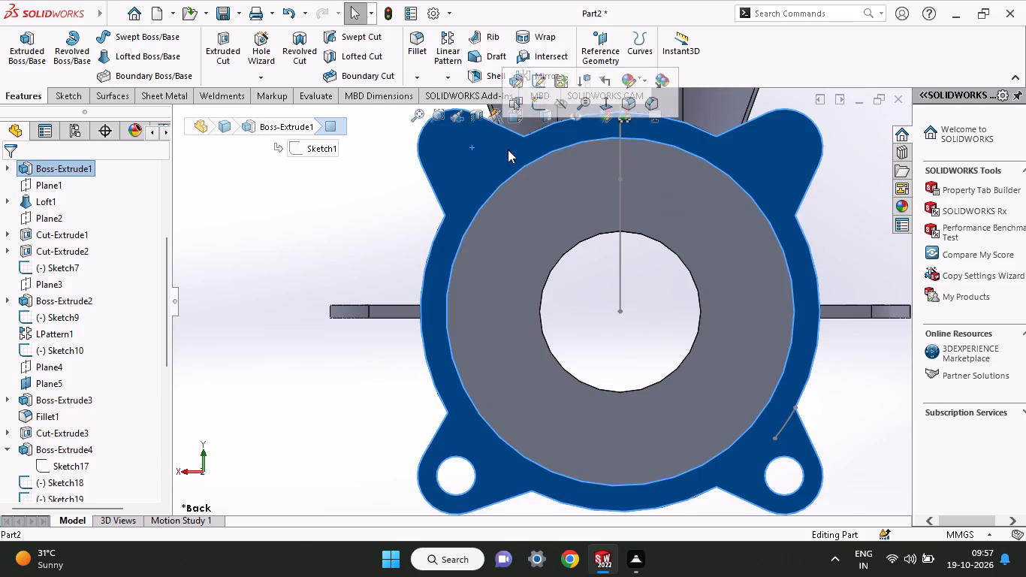
click(532, 107)
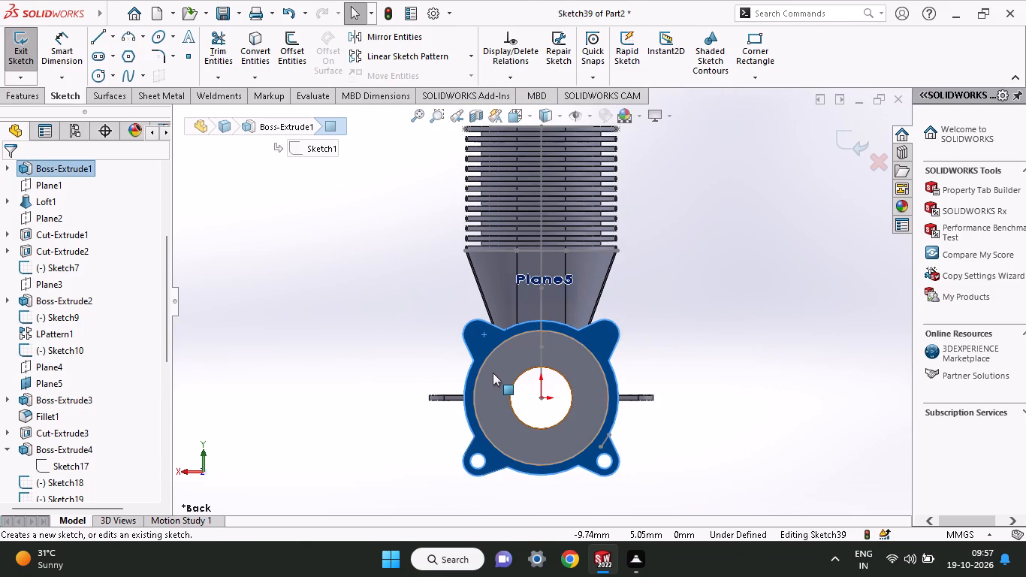
ctrl+scroll(493, 373, down, 5)
ctrl+scroll(542, 285, down, 3)
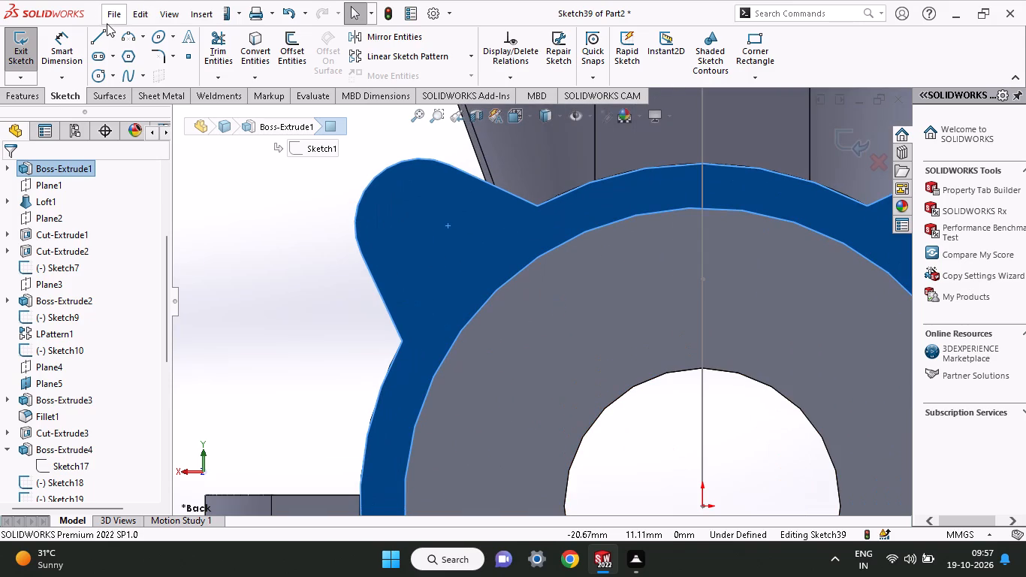
click(91, 73)
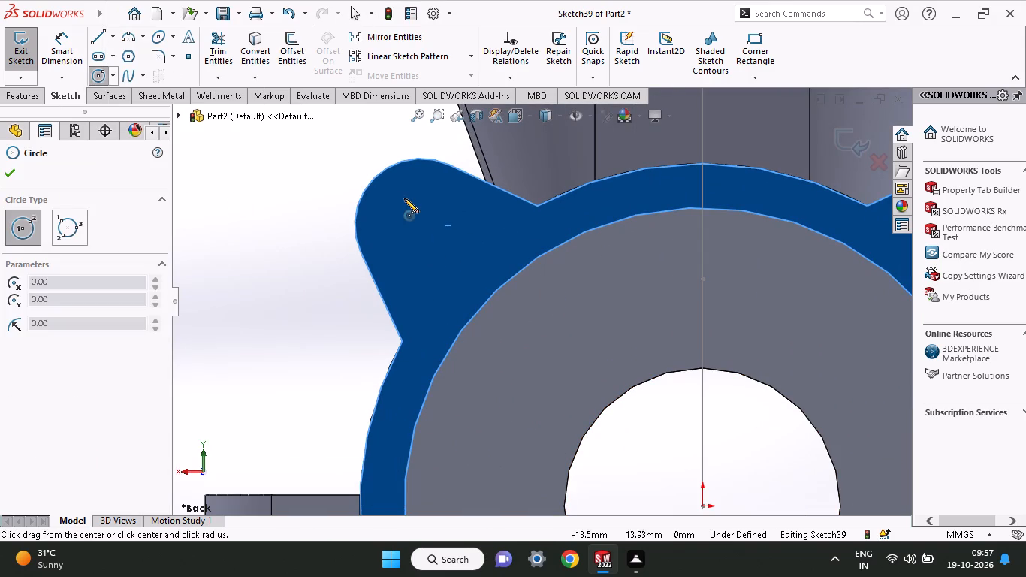
click(419, 225)
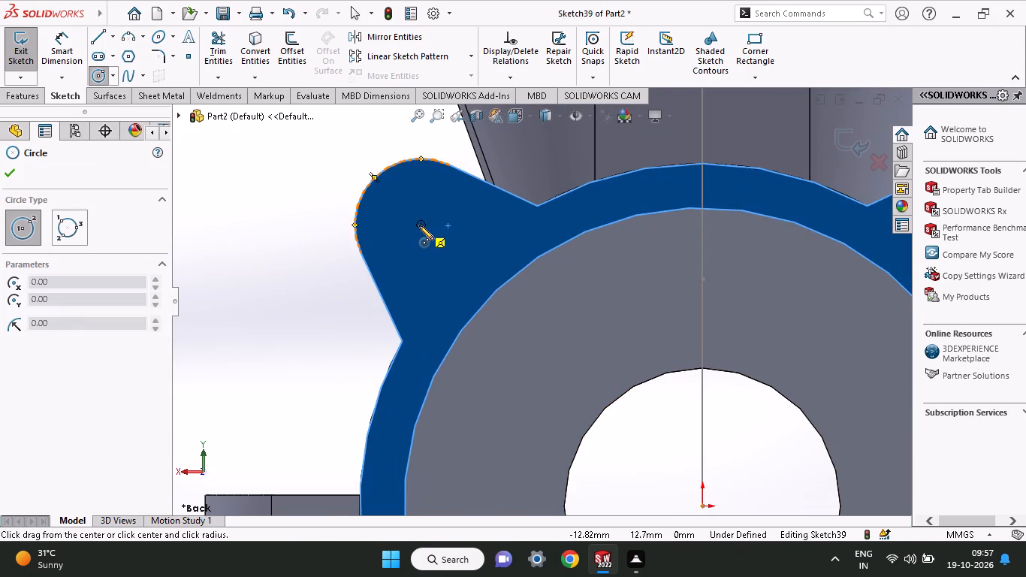
click(427, 256)
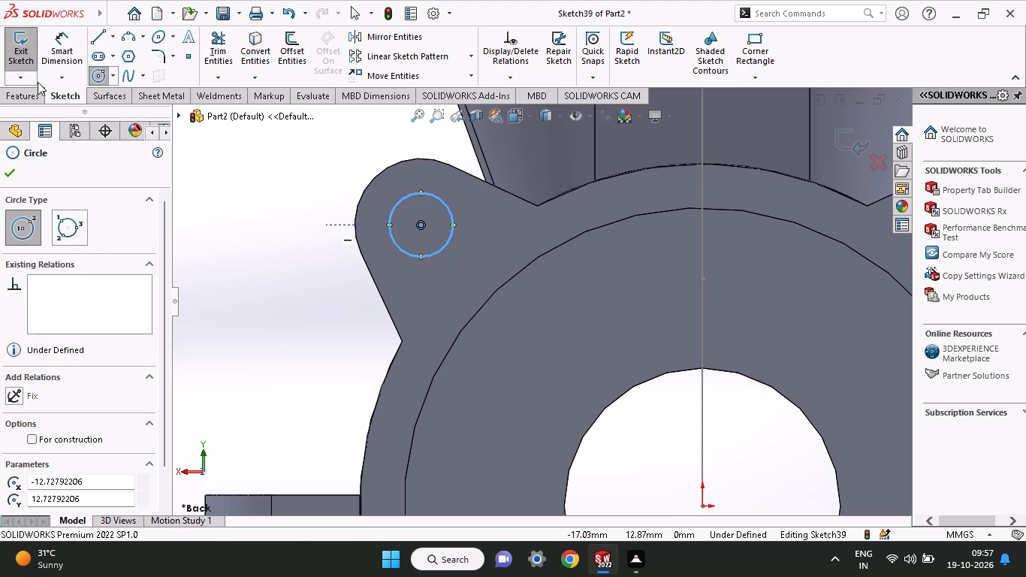
click(51, 47)
click(426, 255)
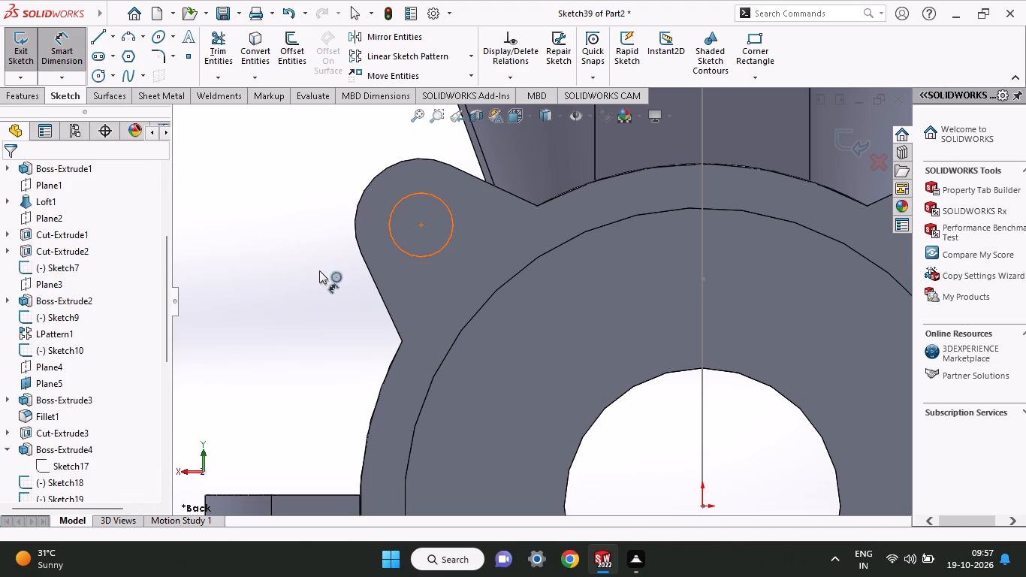
drag(315, 272, 300, 318)
key(3)
key(Return)
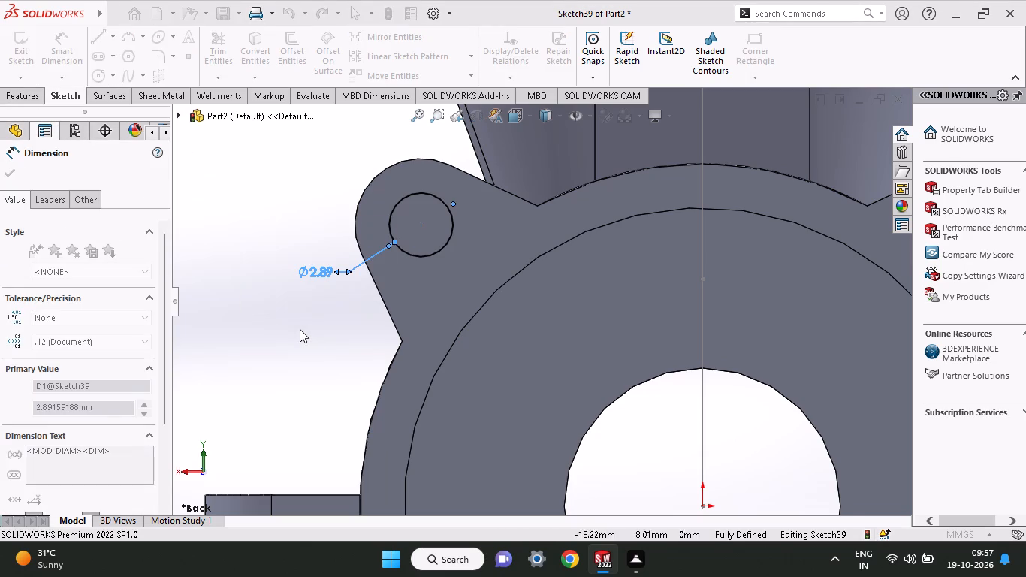
click(3, 168)
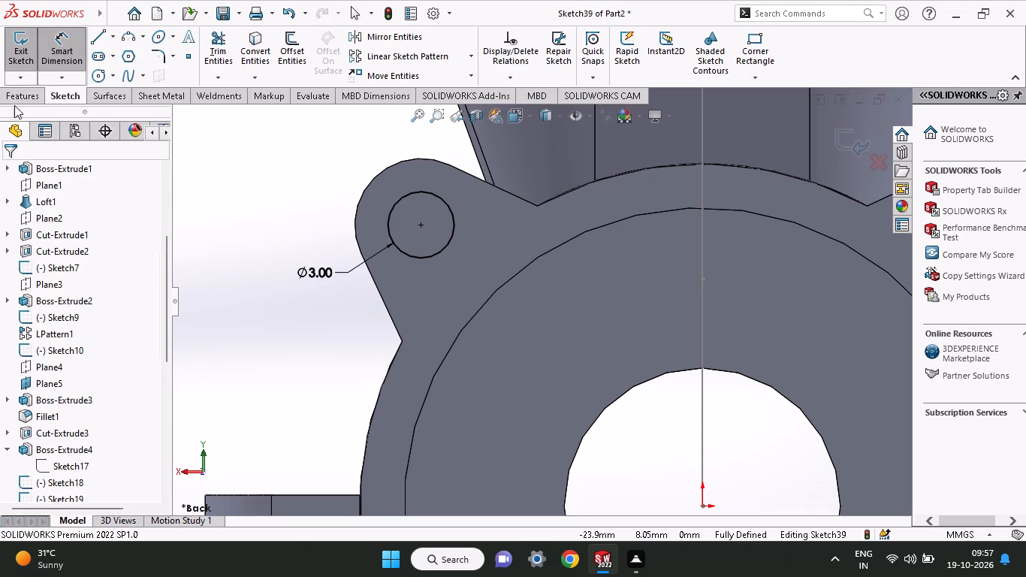
Cut the circle in the upper-left lug as a blind 4 mm Extruded Cut.
click(14, 98)
click(239, 59)
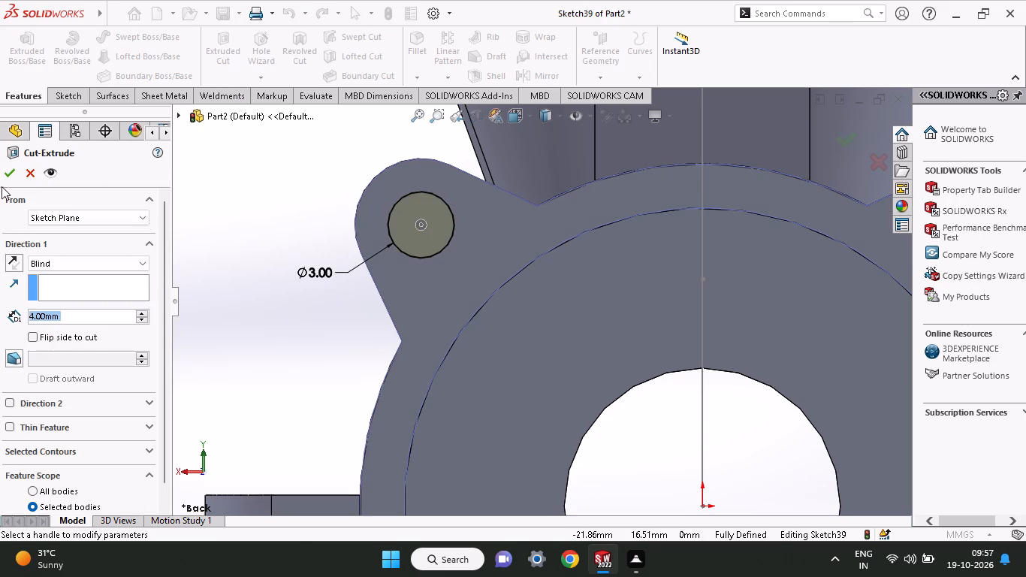
click(5, 174)
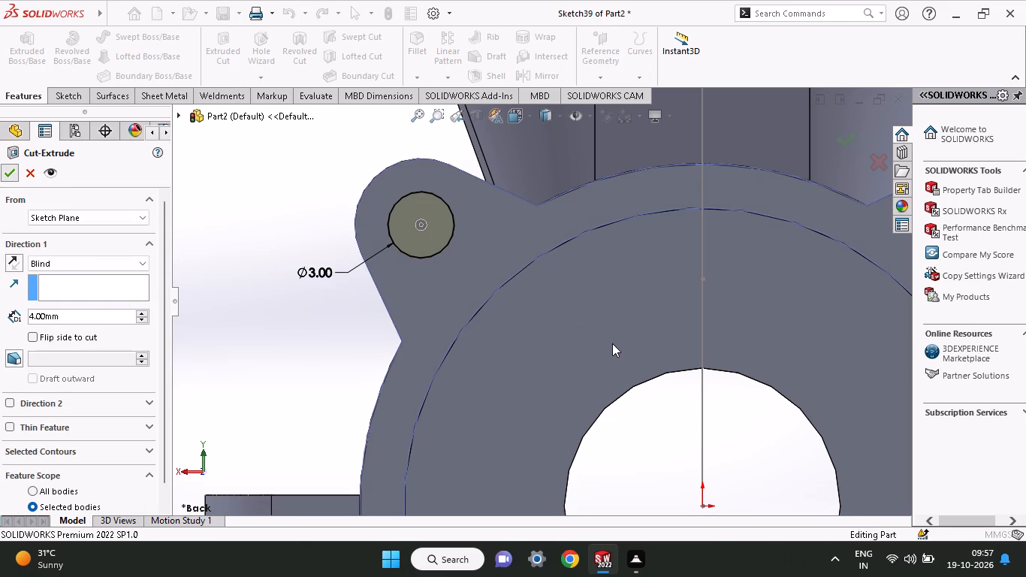
In a new sketch on the lugged end face, draw a 3 mm diameter circle concentric with the upper-right lug's rounded end.
ctrl+scroll(612, 343, up, 2)
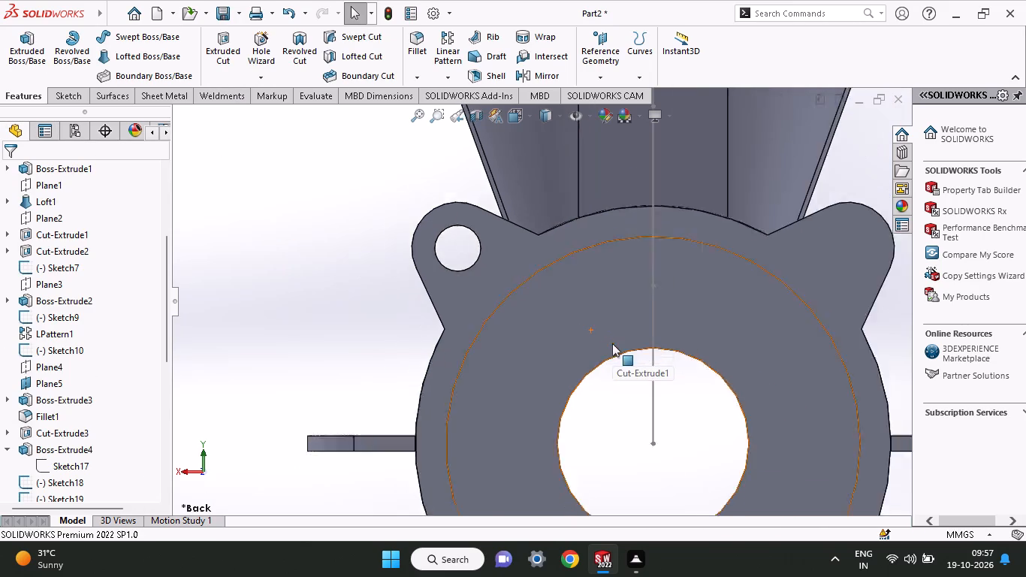
ctrl+scroll(612, 343, up, 3)
ctrl+scroll(703, 252, down, 3)
click(707, 296)
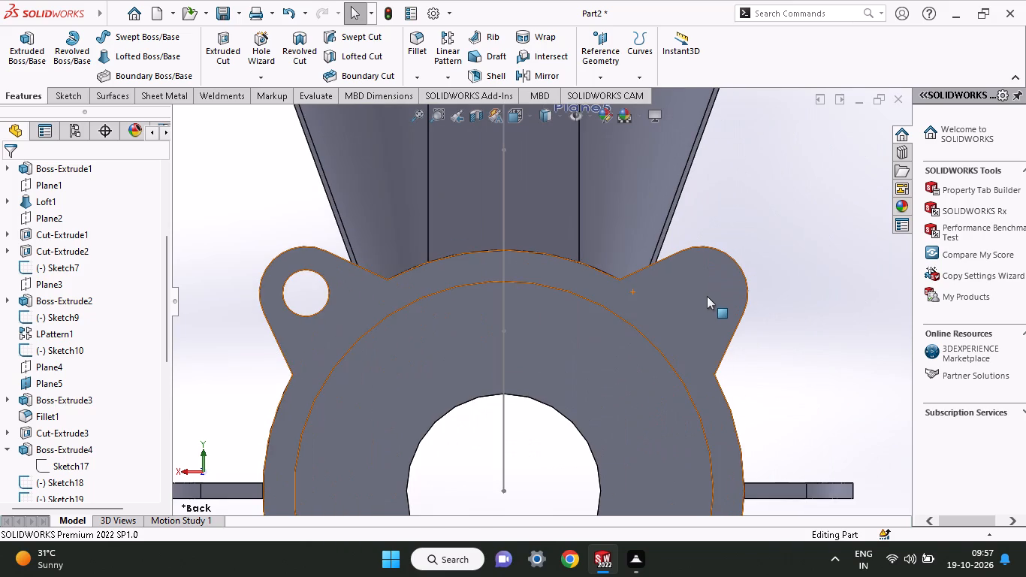
click(771, 255)
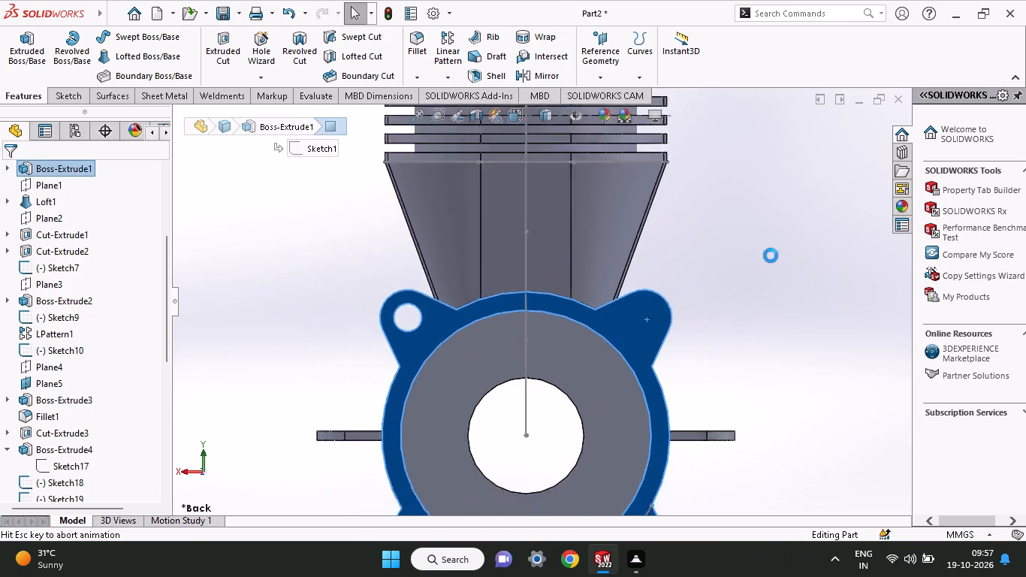
ctrl+scroll(584, 352, down, 5)
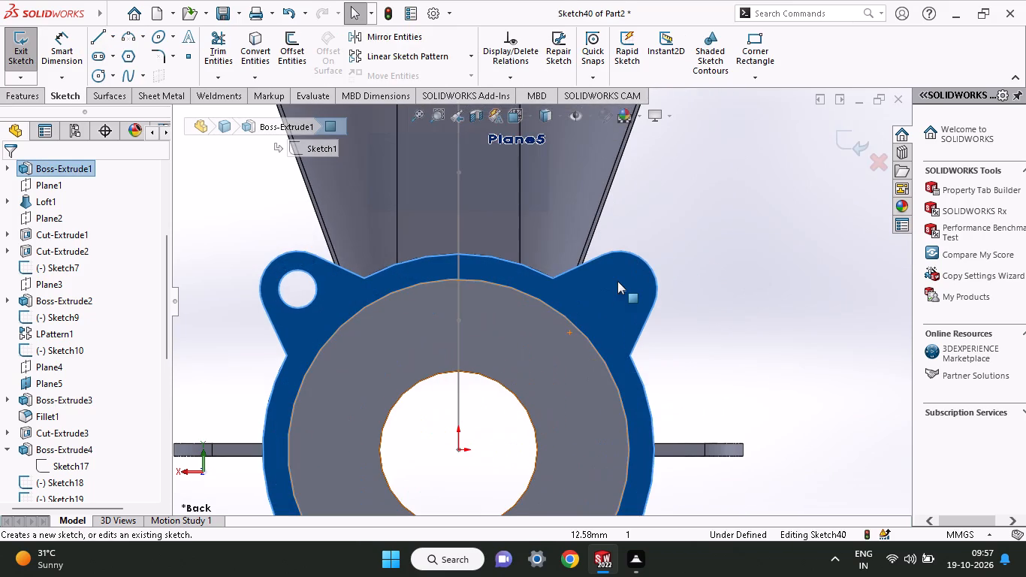
ctrl+scroll(617, 281, down, 4)
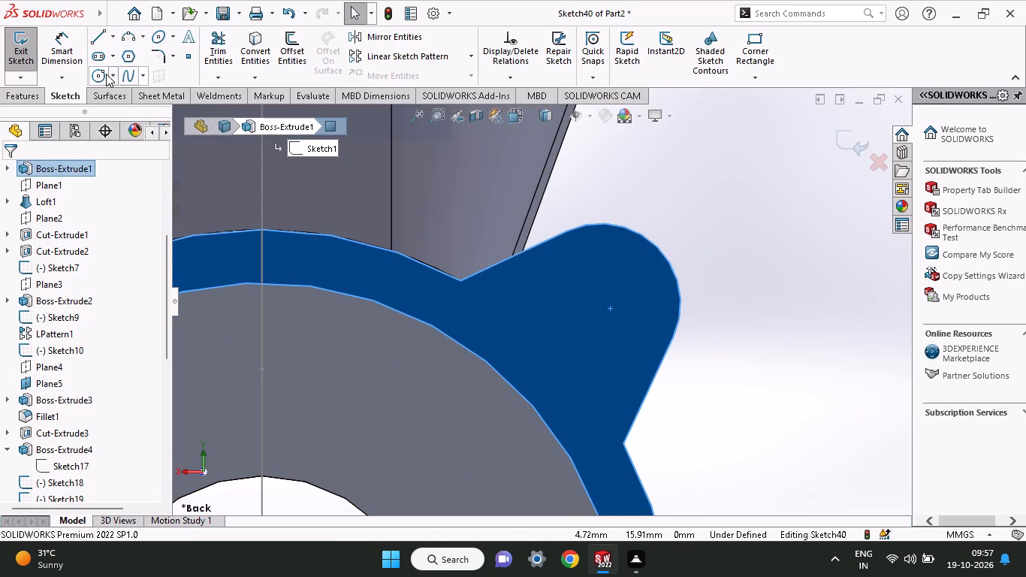
click(94, 75)
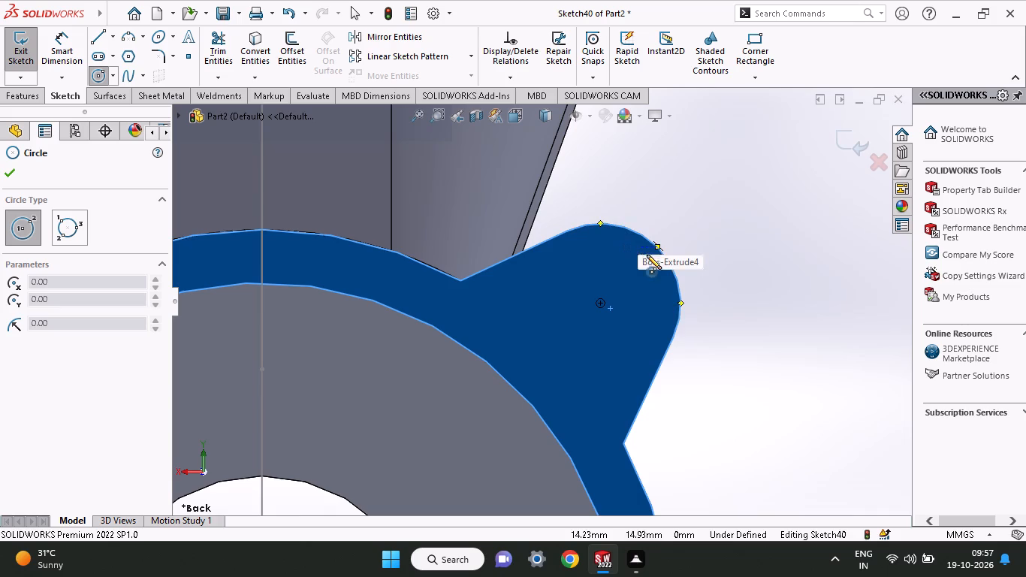
click(602, 305)
click(618, 331)
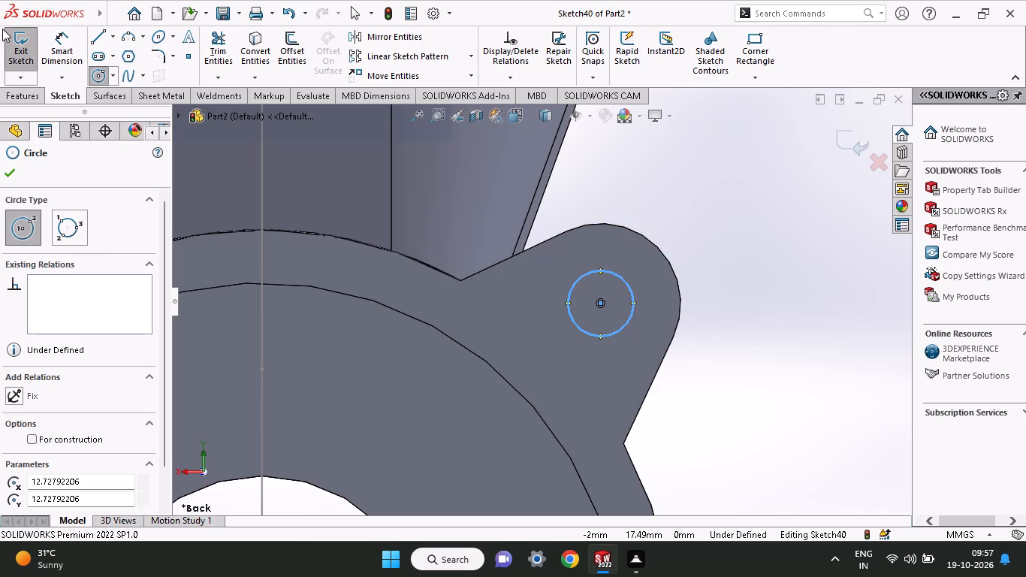
click(44, 46)
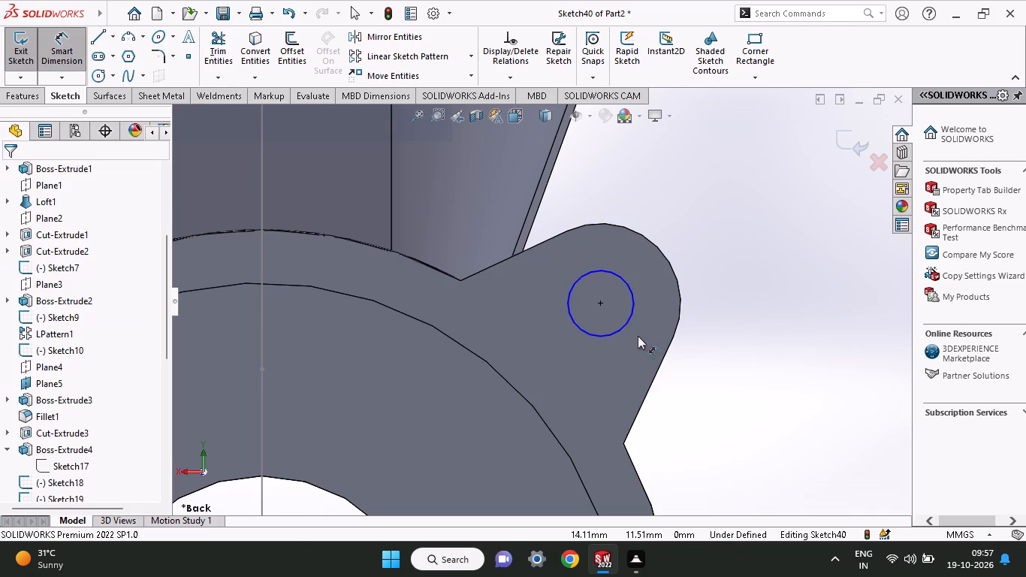
click(629, 327)
drag(726, 265, 750, 332)
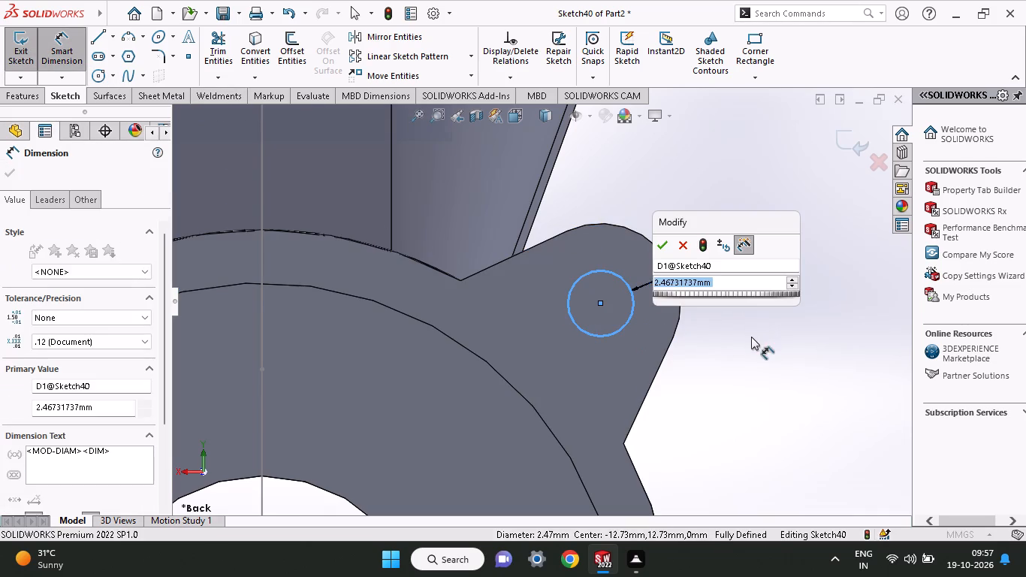
key(3)
key(Return)
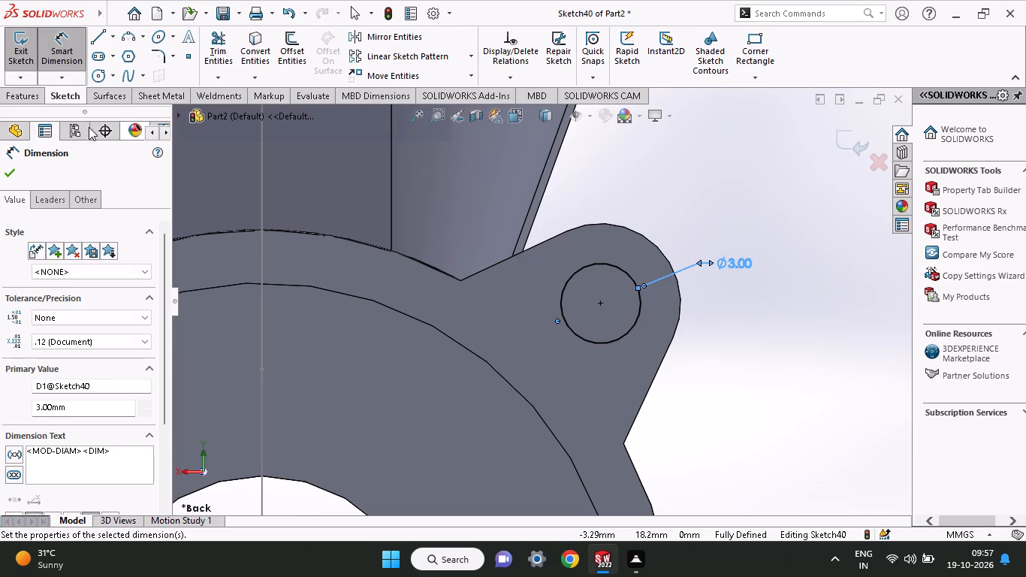
Cut the circle in the upper-right lug as a blind 4 mm Extruded Cut.
click(29, 100)
click(220, 49)
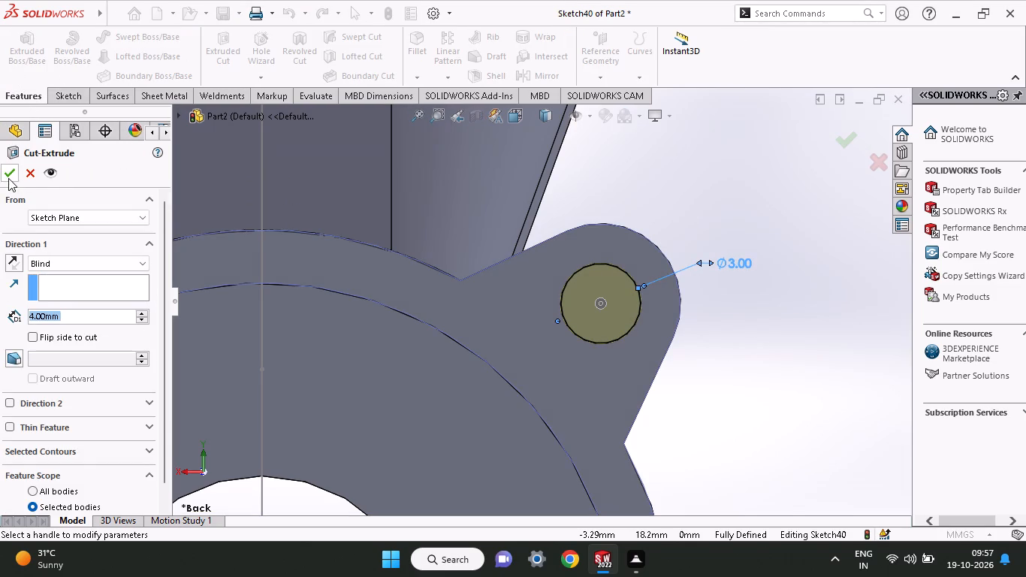
click(8, 178)
Examine the lug holes, main bore, side flanges and finned cylinder of the housing from several sides.
ctrl+scroll(515, 354, up, 4)
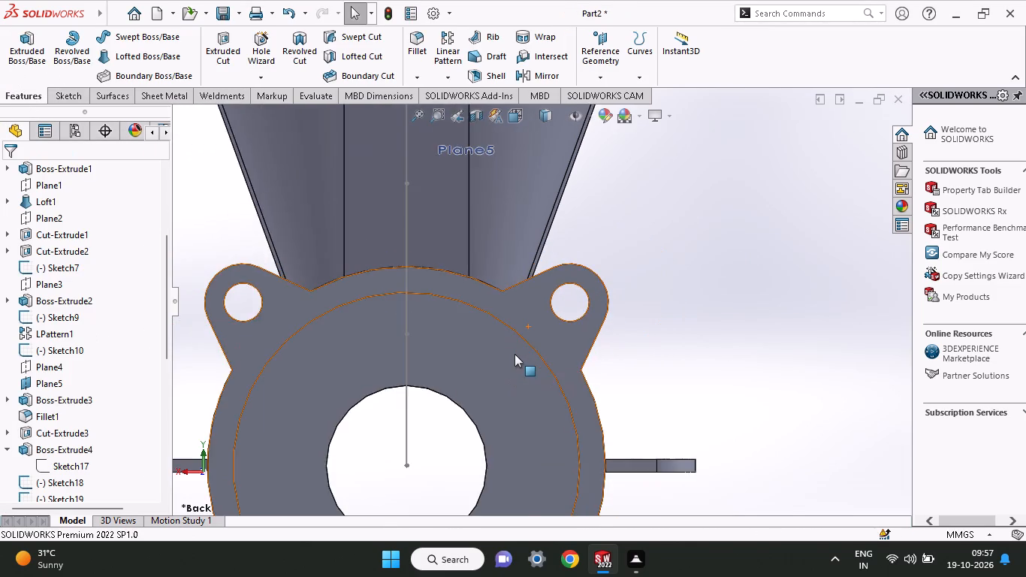
ctrl+scroll(515, 354, up, 3)
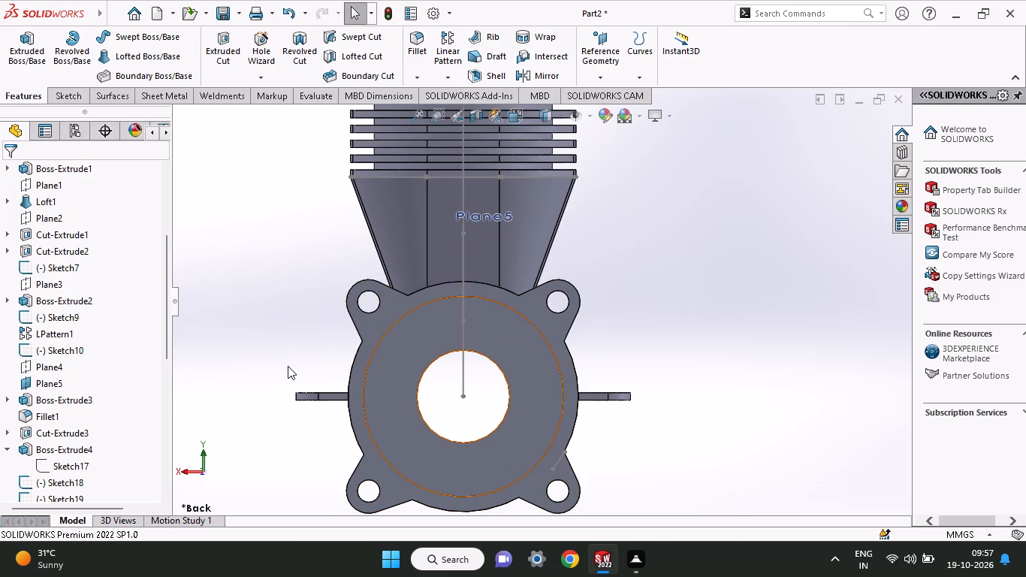
middle_drag(279, 361, 281, 380)
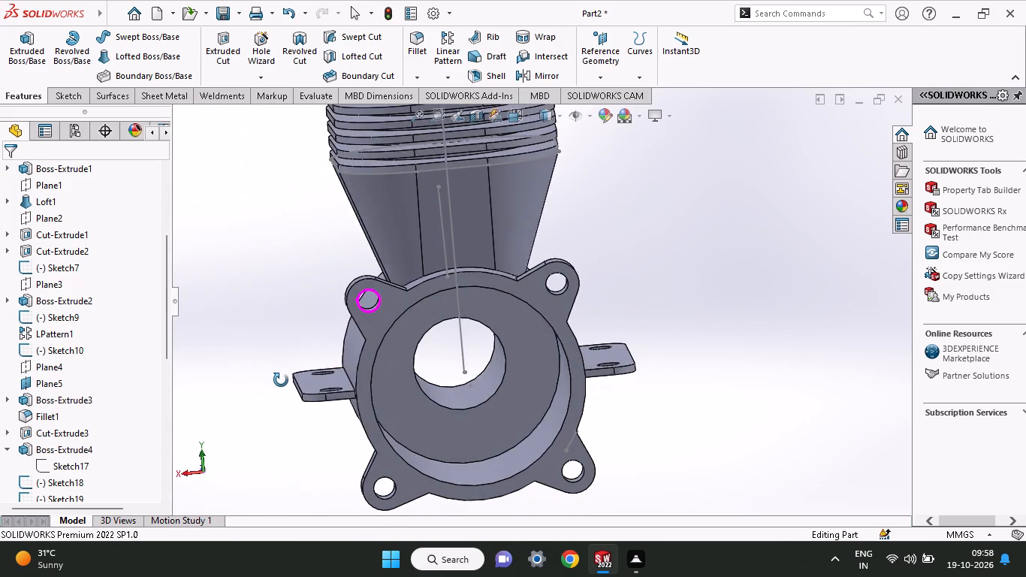
middle_drag(281, 380, 581, 442)
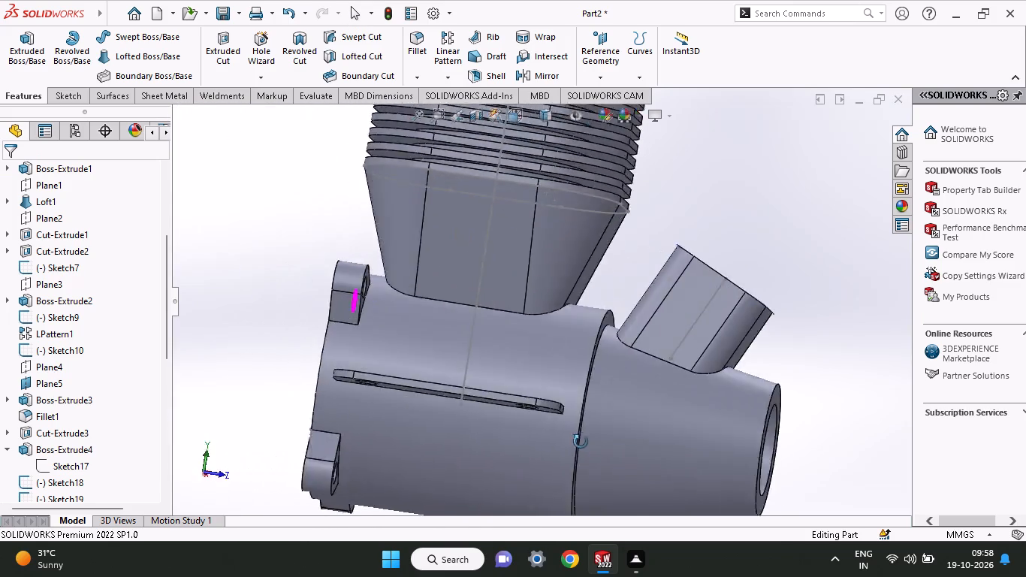
middle_drag(581, 442, 771, 397)
ctrl+scroll(765, 385, up, 4)
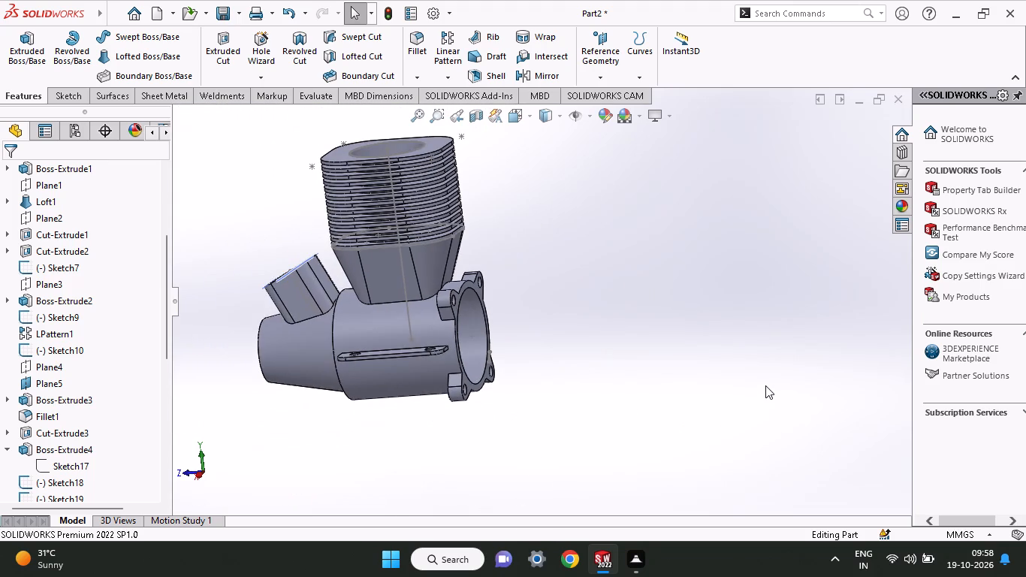
middle_drag(528, 353, 576, 361)
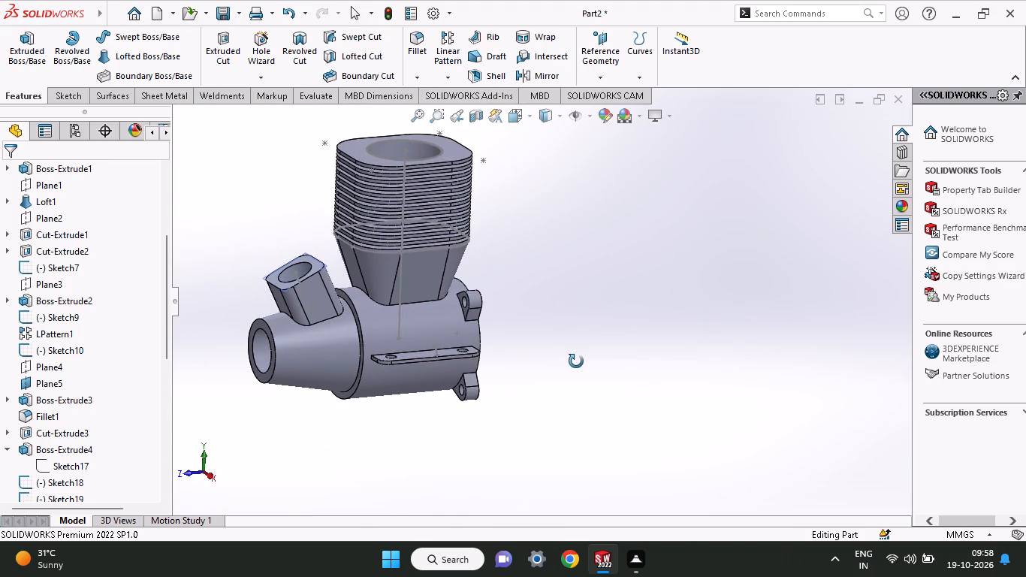
middle_drag(576, 361, 556, 325)
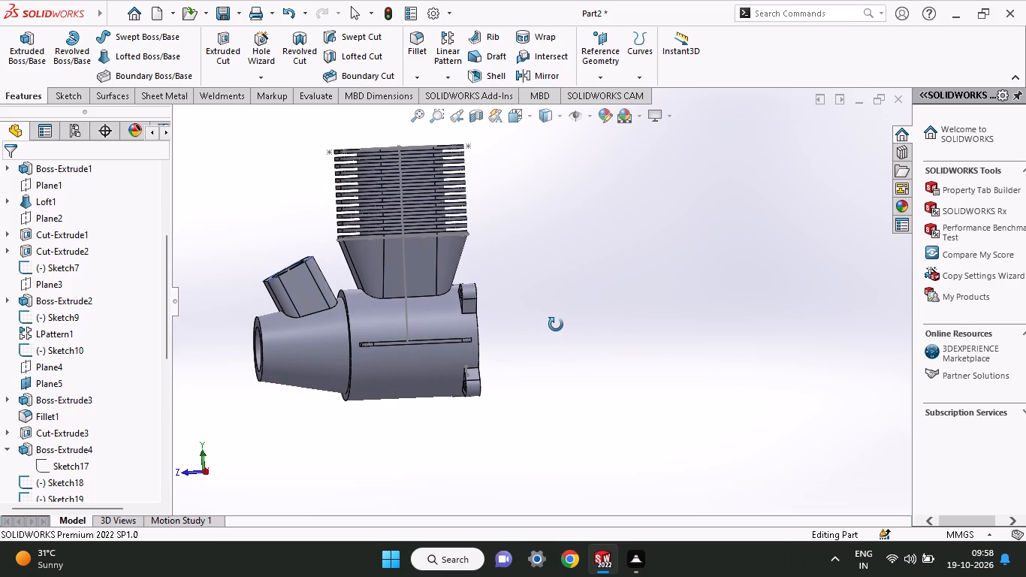
middle_drag(556, 325, 501, 396)
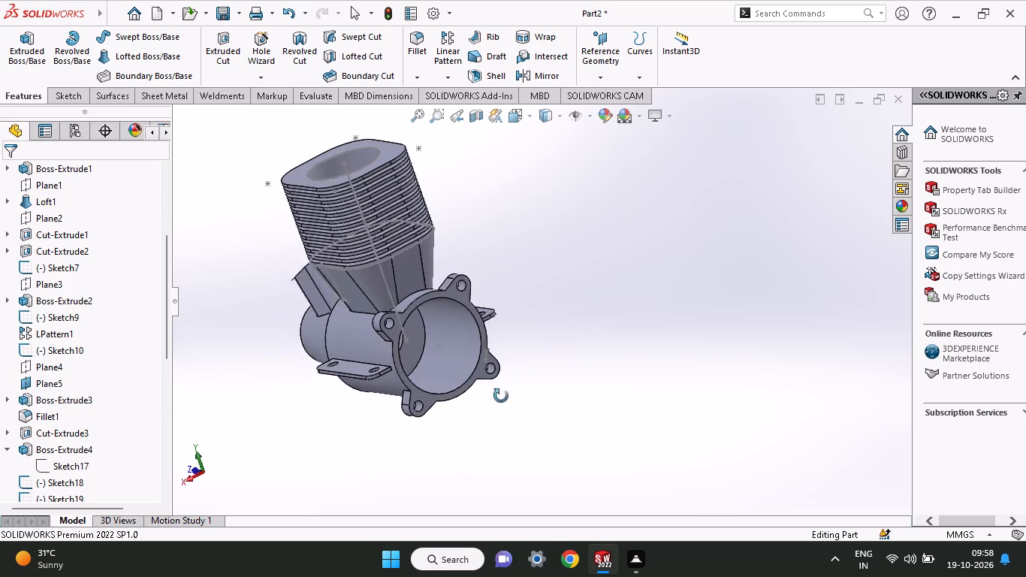
middle_drag(501, 396, 466, 391)
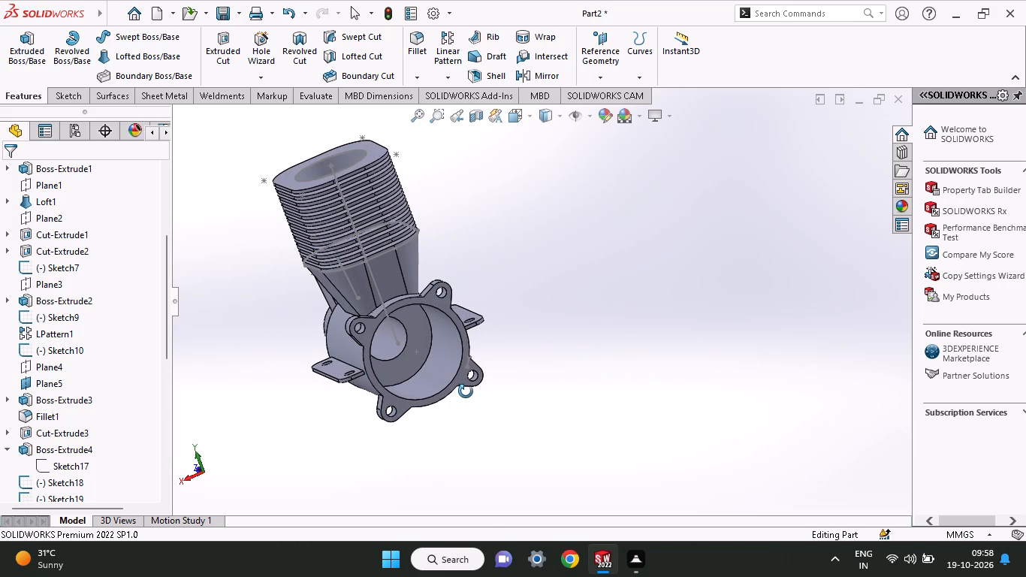
middle_drag(466, 391, 498, 518)
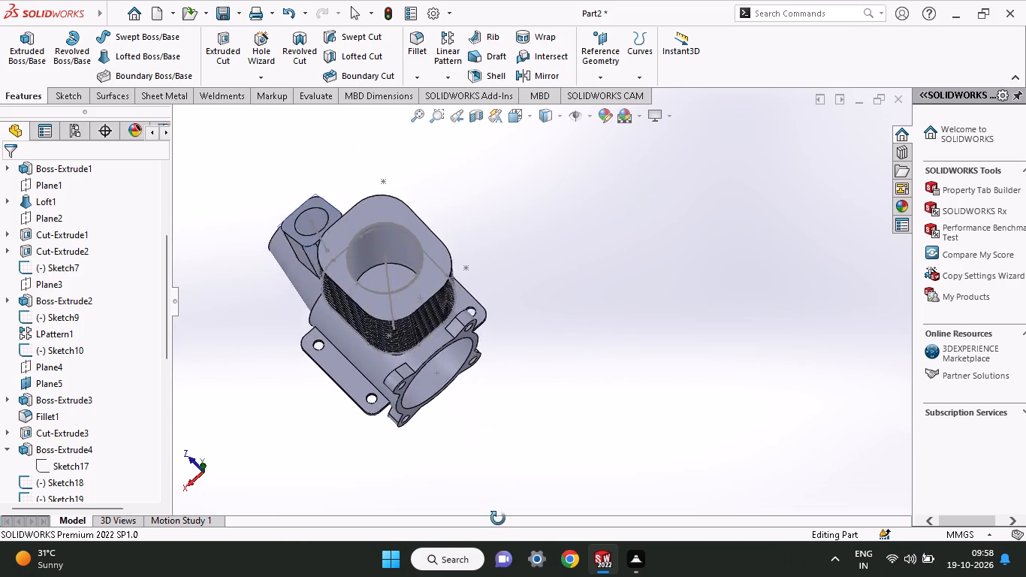
middle_drag(498, 518, 477, 339)
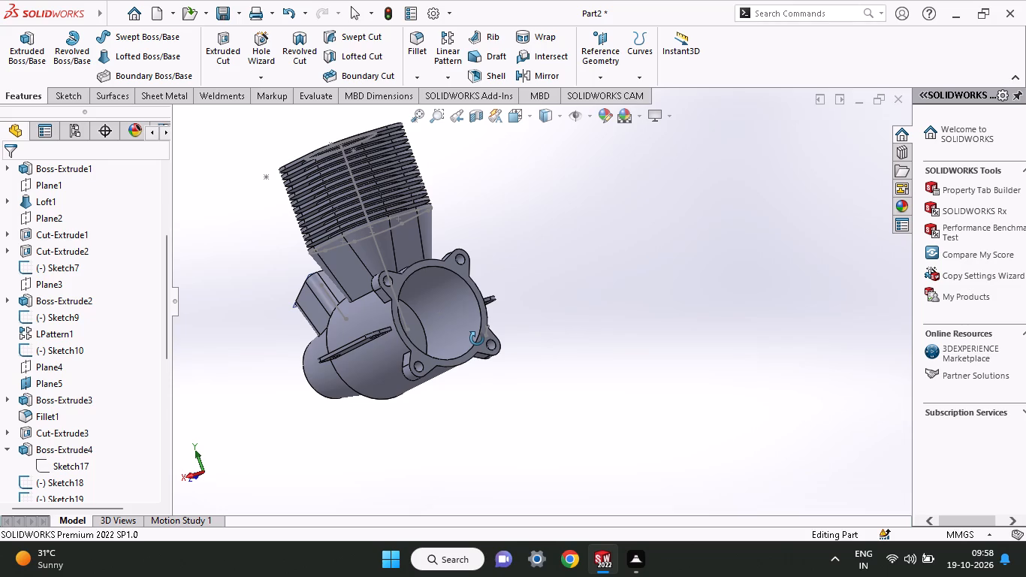
middle_drag(477, 339, 523, 482)
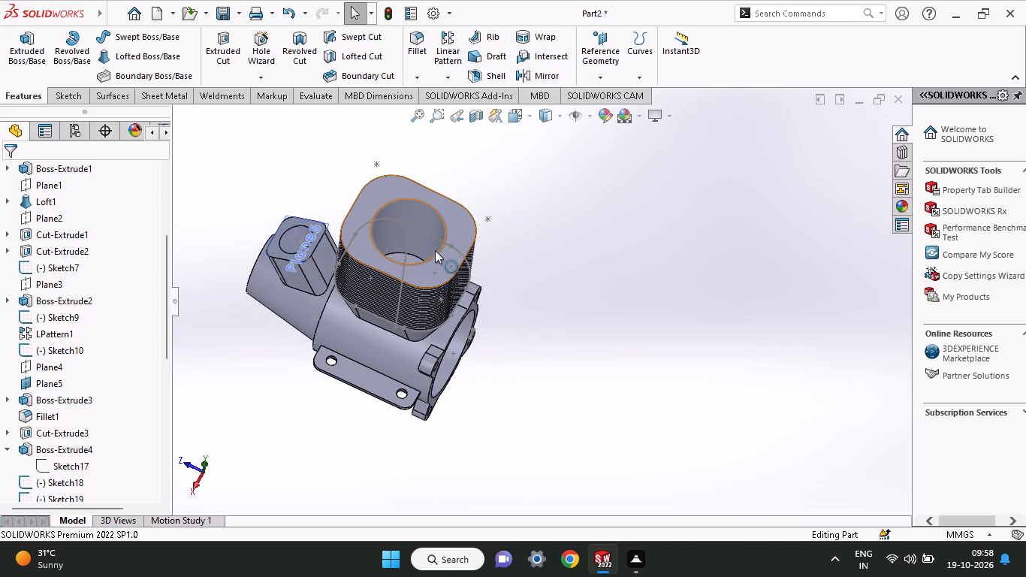
In a new sketch on the floor of the finned cylinder's bore, draw a 21 mm diameter circle centred on the bore axis.
middle_drag(443, 352, 435, 427)
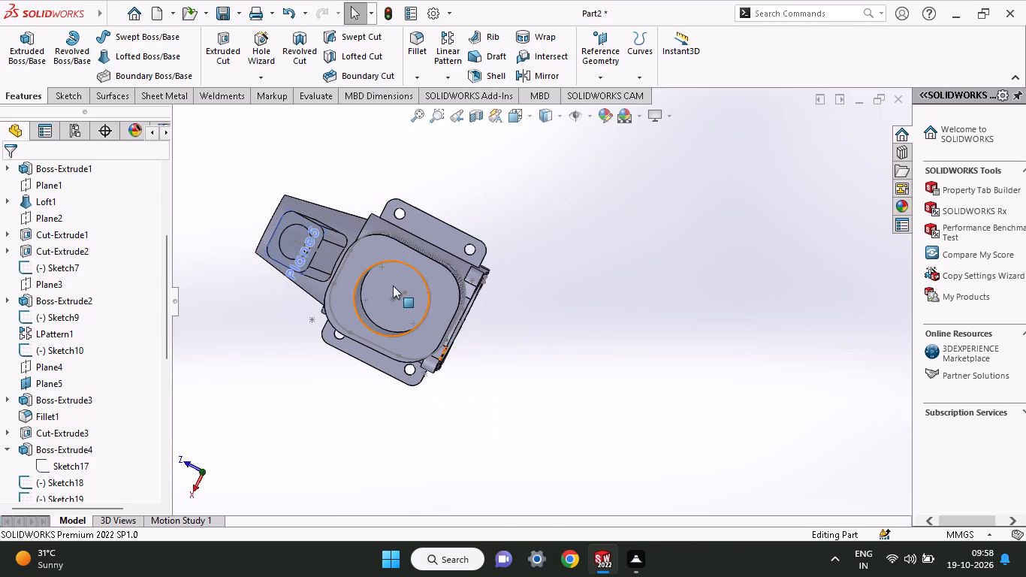
click(393, 285)
click(456, 245)
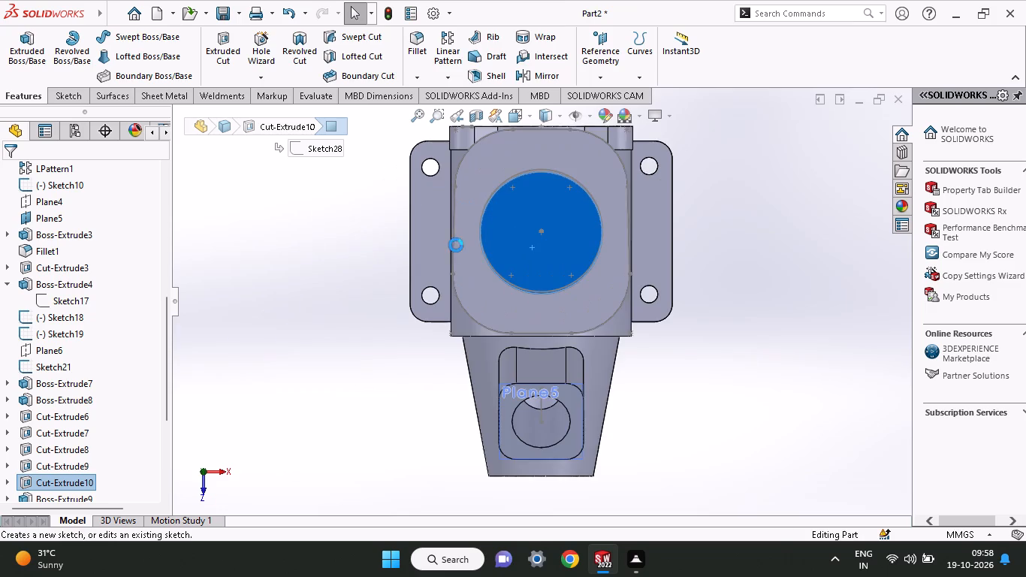
click(104, 78)
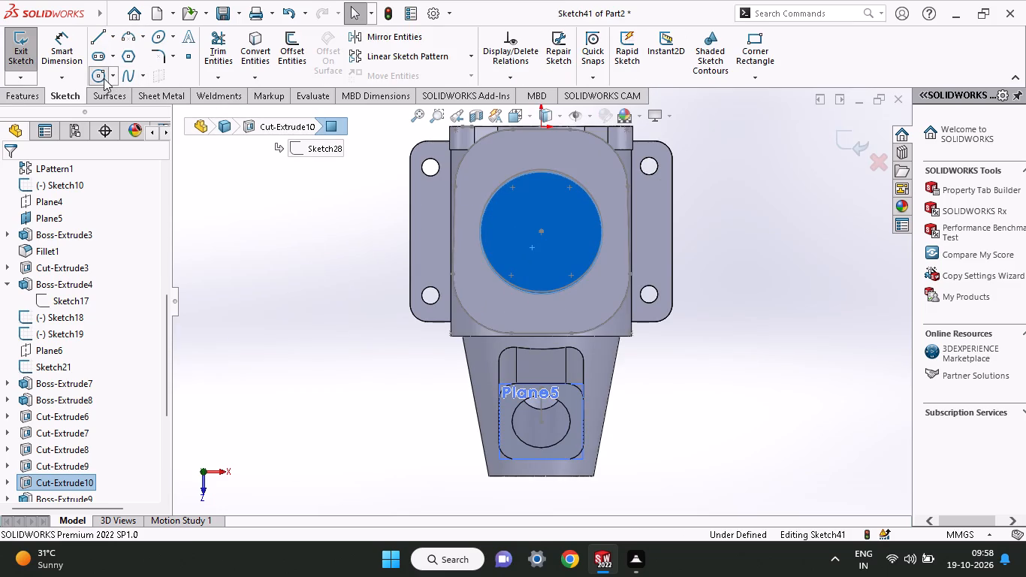
click(537, 232)
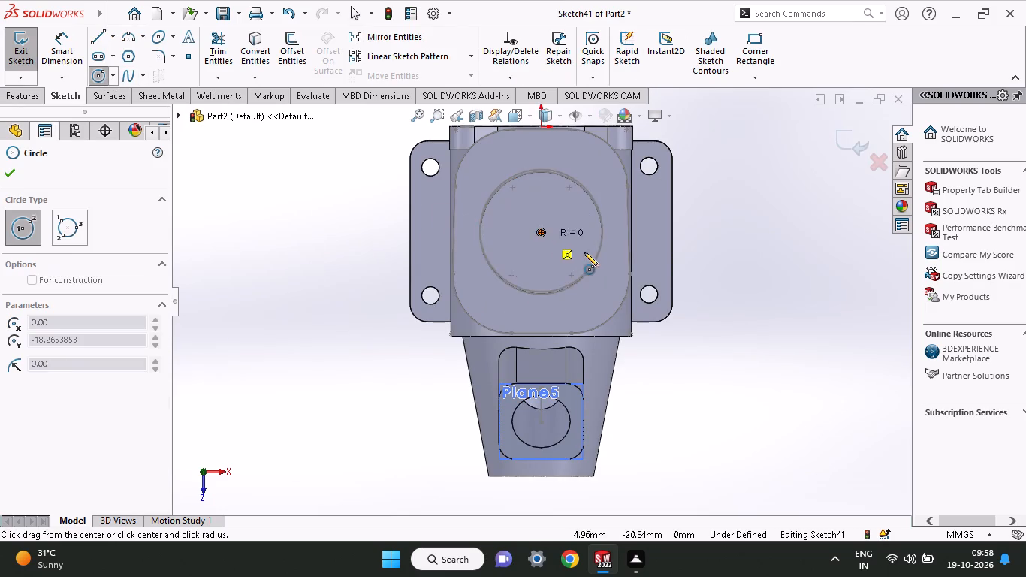
click(599, 258)
Cut the 21 mm circle with an Extruded Cut up to the crankcase's outer cylindrical face, with a 20-degree inward draft.
middle_drag(761, 250, 730, 264)
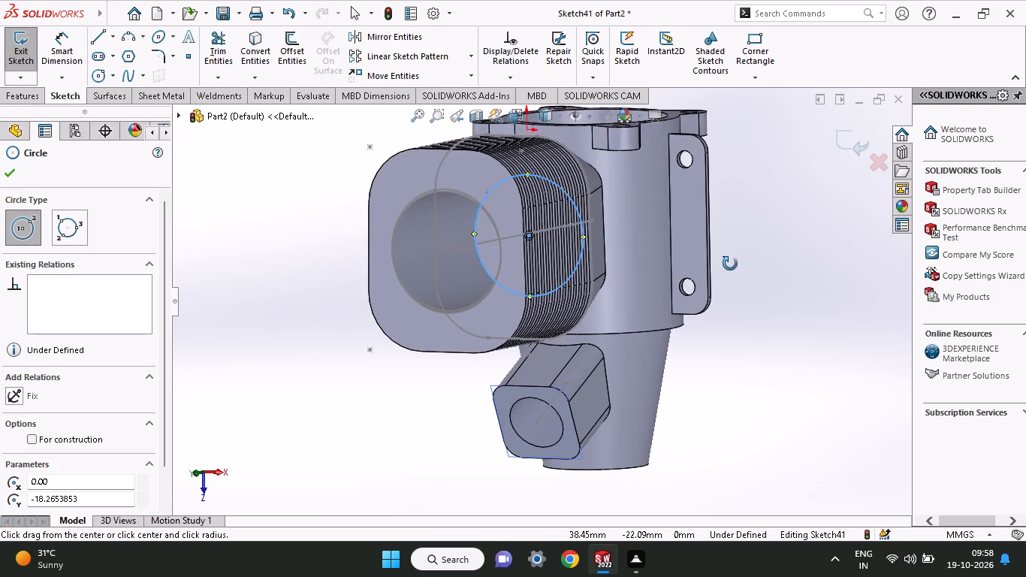
middle_drag(730, 264, 756, 295)
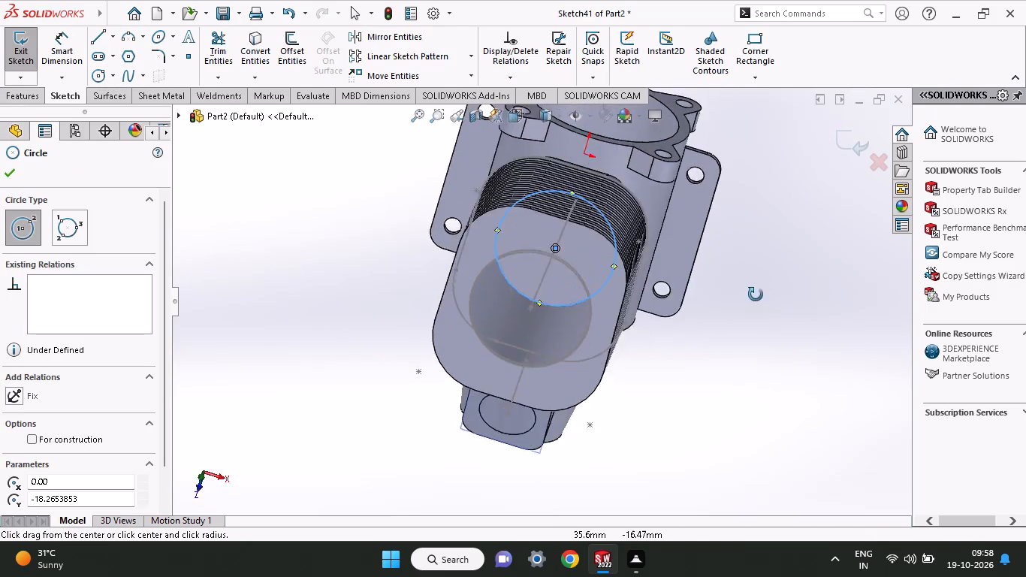
middle_drag(756, 295, 686, 268)
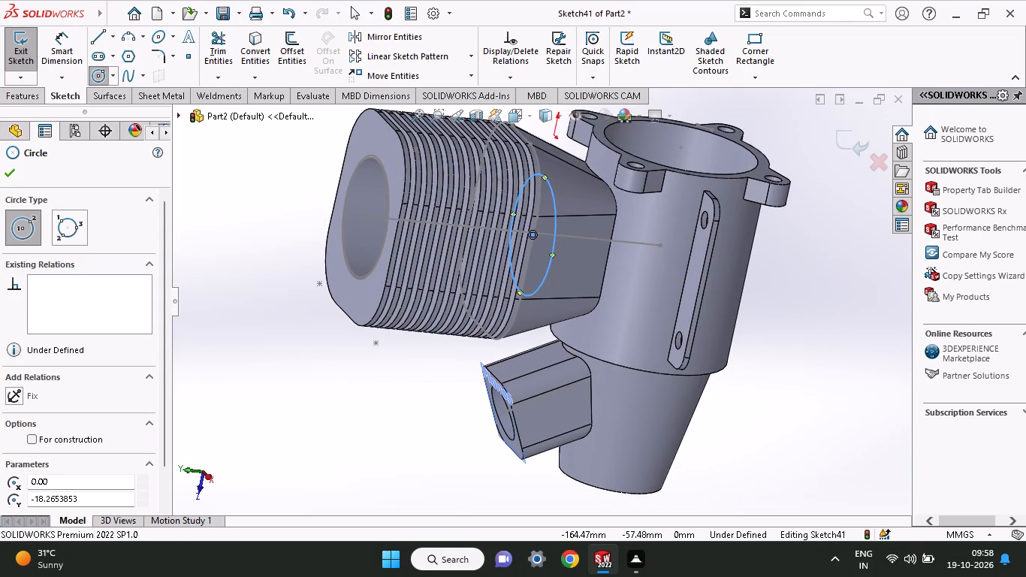
click(20, 95)
click(207, 41)
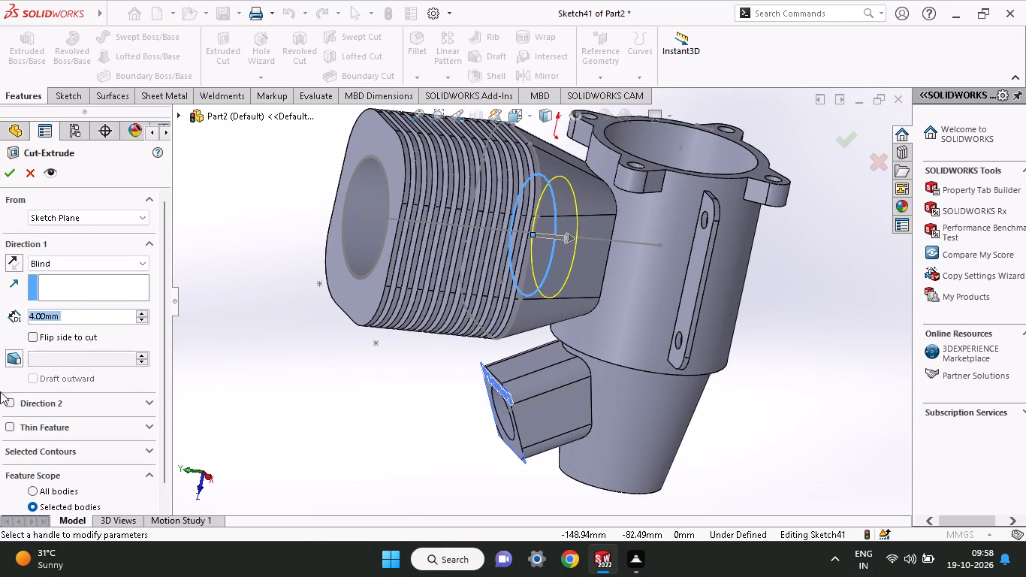
click(14, 359)
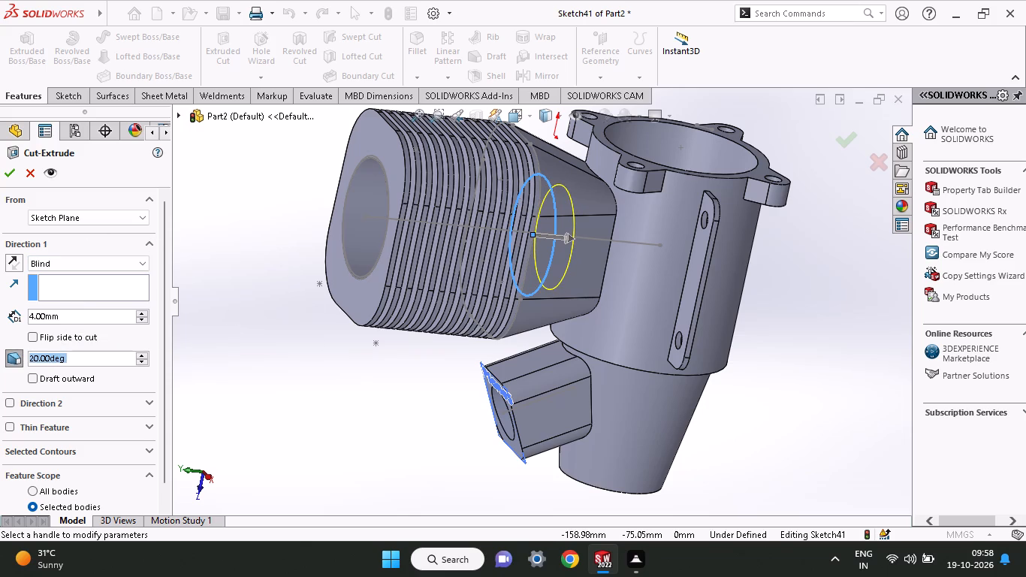
click(647, 294)
click(124, 268)
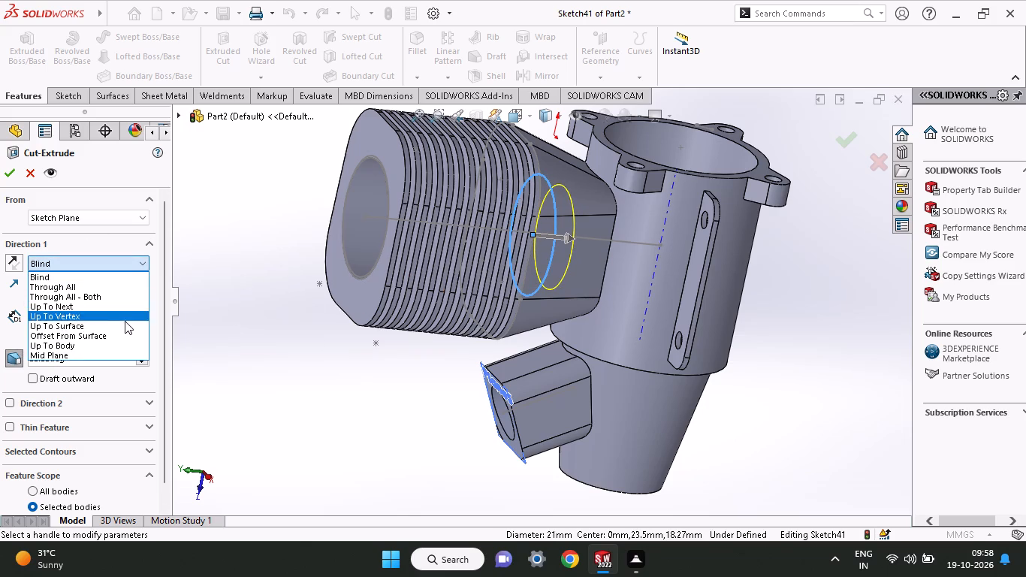
click(112, 329)
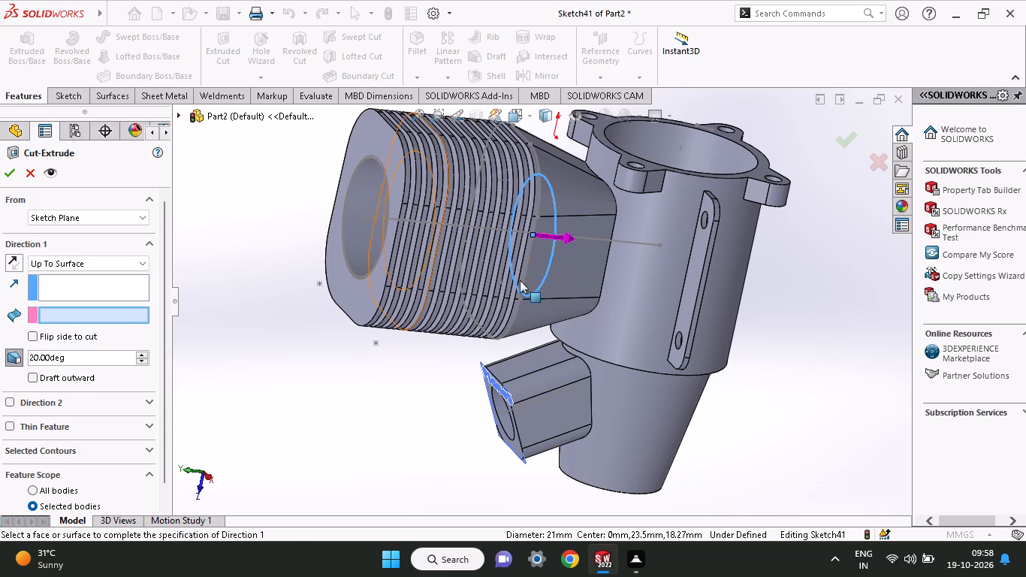
click(625, 259)
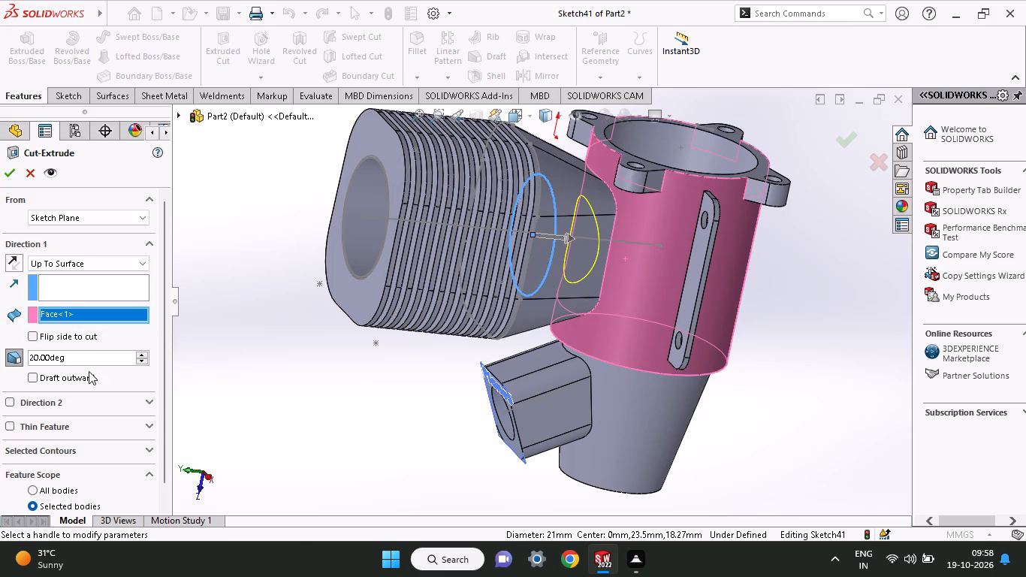
middle_drag(166, 365, 146, 365)
click(8, 176)
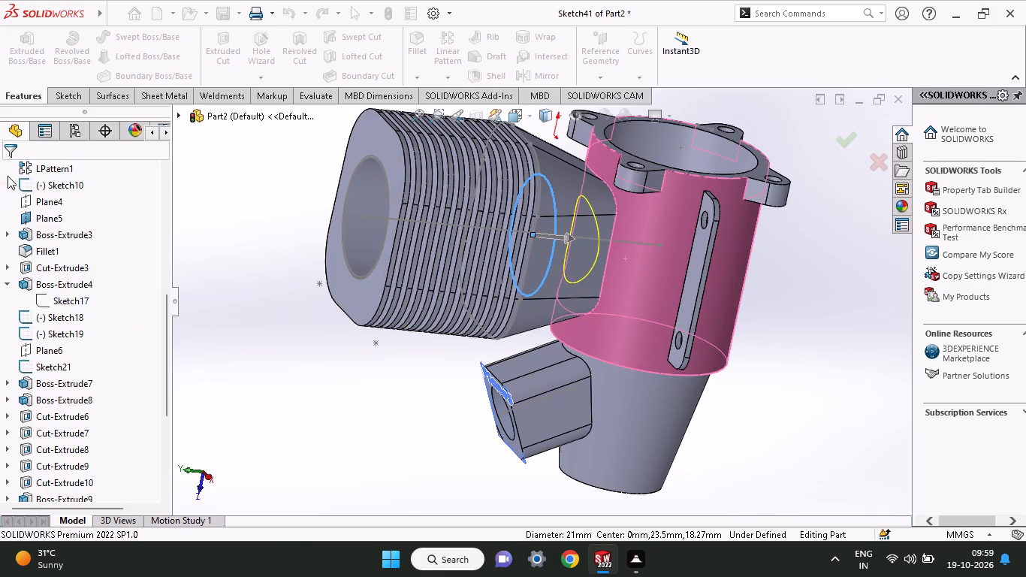
Examine the drafted bore opening, the finned cylinder, the crankcase bore and the side flanges from several angles.
middle_drag(717, 172, 614, 316)
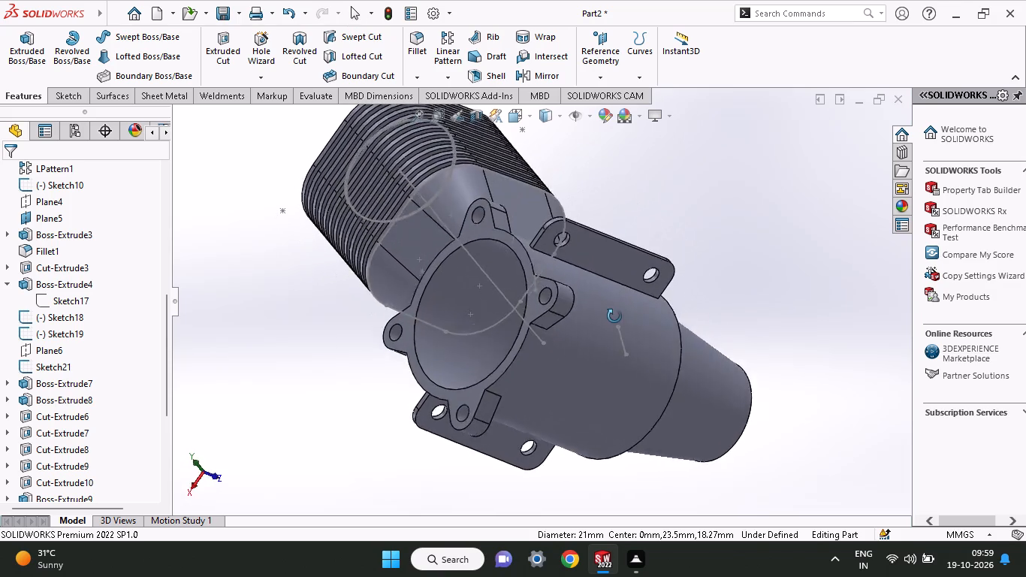
middle_drag(614, 316, 641, 340)
middle_drag(557, 307, 646, 430)
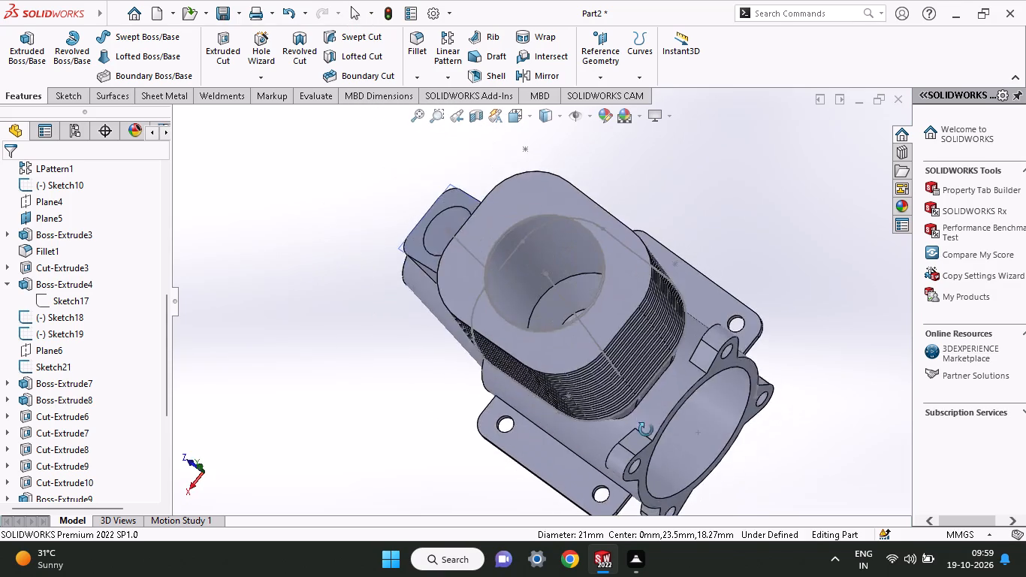
middle_drag(646, 430, 641, 433)
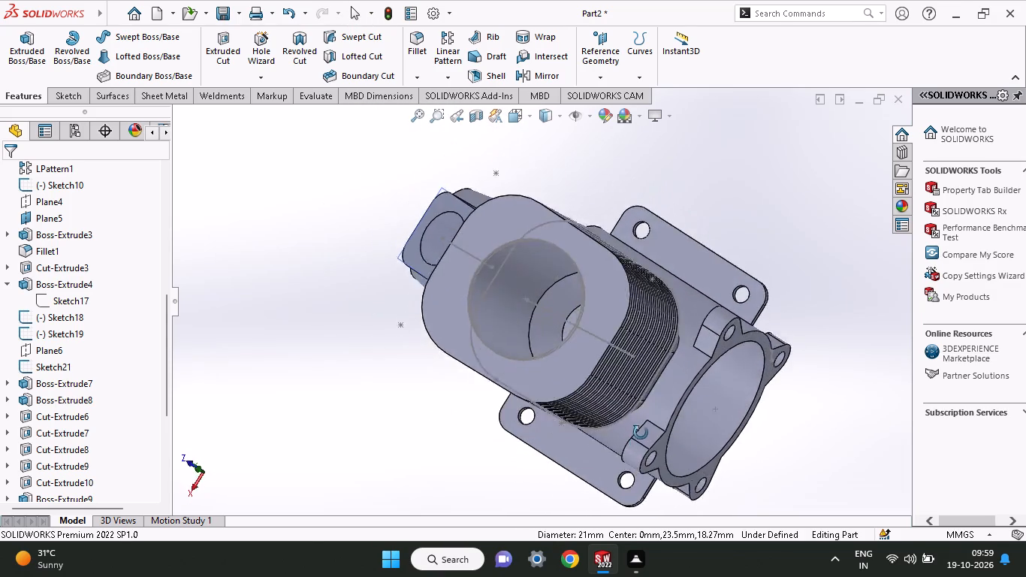
middle_drag(641, 433, 653, 331)
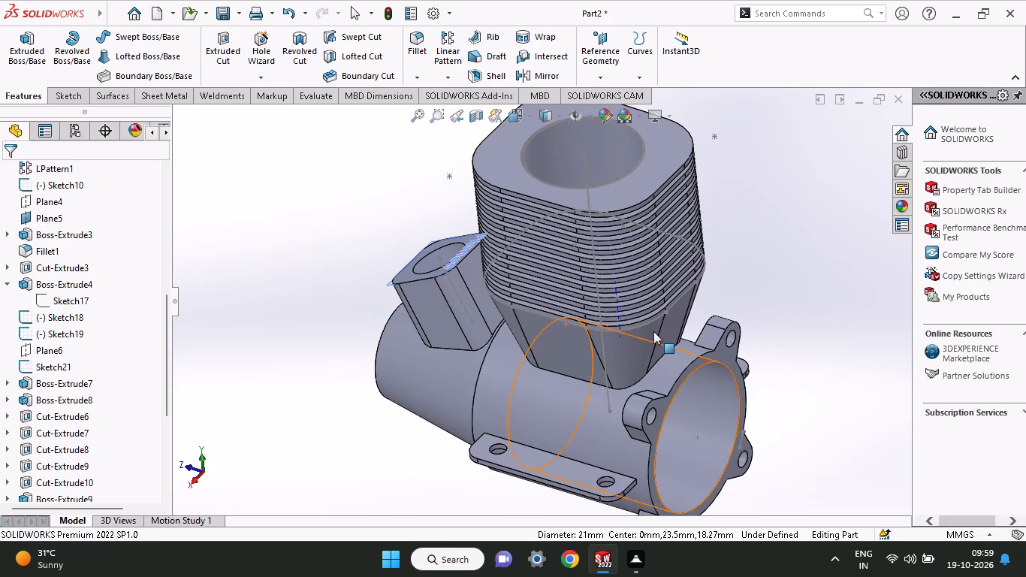
middle_drag(653, 331, 727, 162)
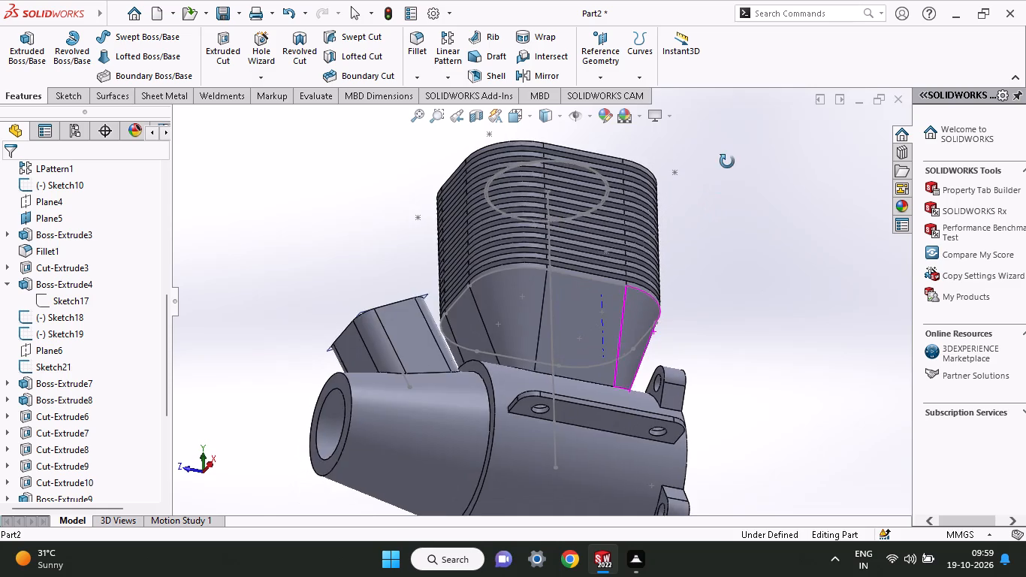
middle_drag(727, 162, 1000, 0)
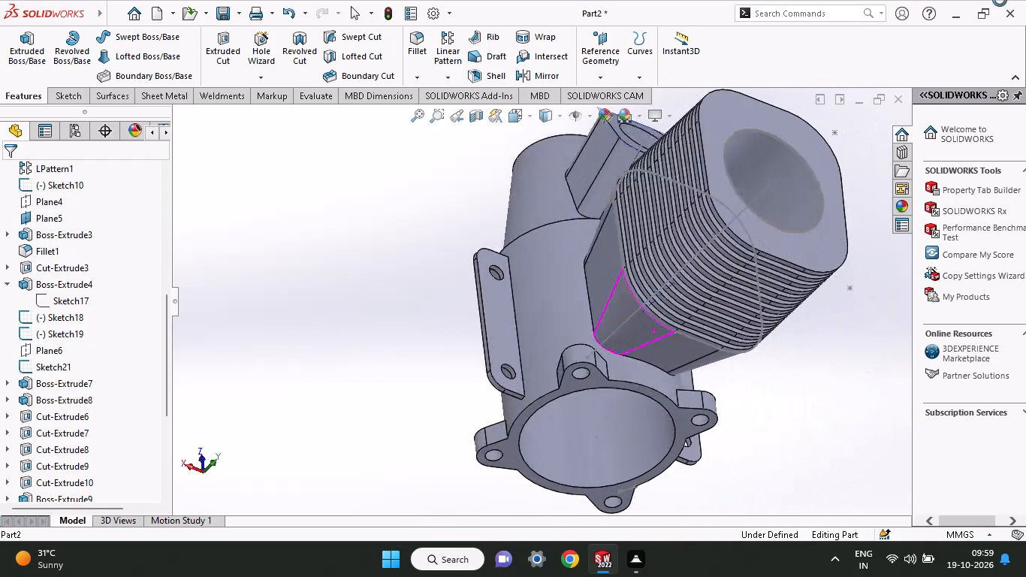
middle_drag(1000, 0, 1025, 116)
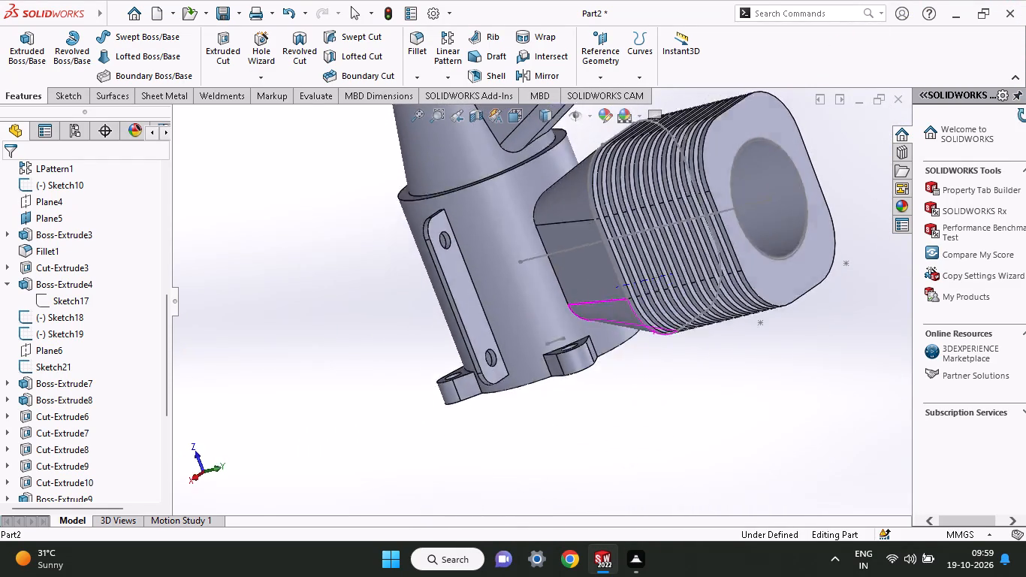
middle_drag(1025, 116, 1025, 149)
middle_drag(659, 377, 613, 253)
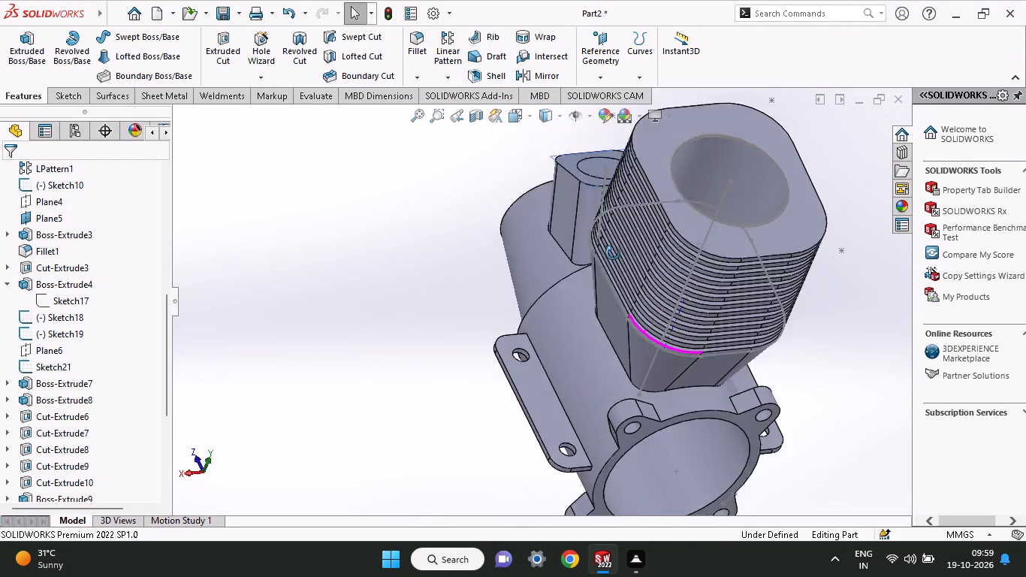
middle_drag(613, 253, 718, 396)
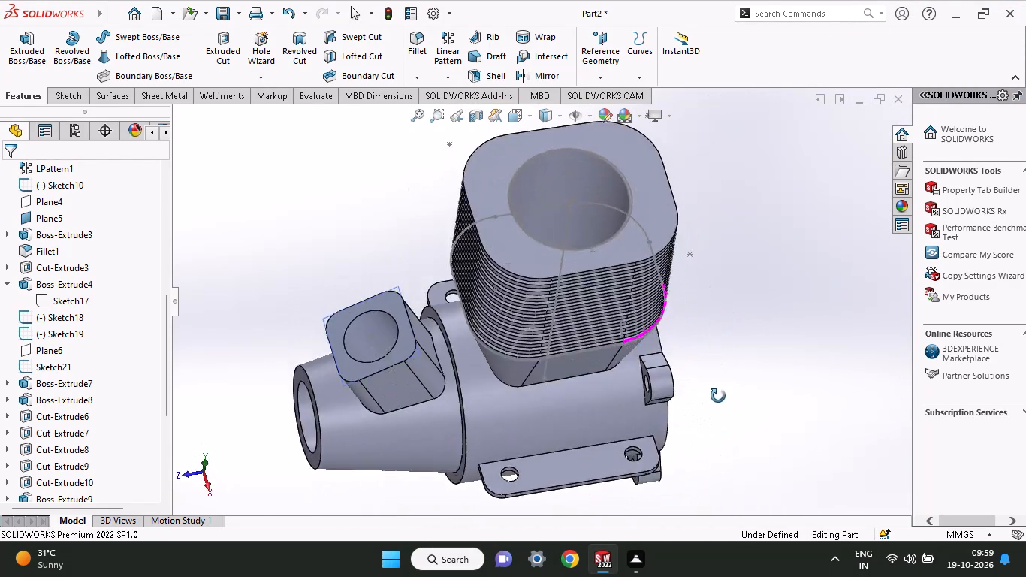
middle_drag(718, 396, 708, 334)
Start a new sketch on the Right Plane, focusing on the tapered nose section of the crankcase.
drag(167, 344, 167, 288)
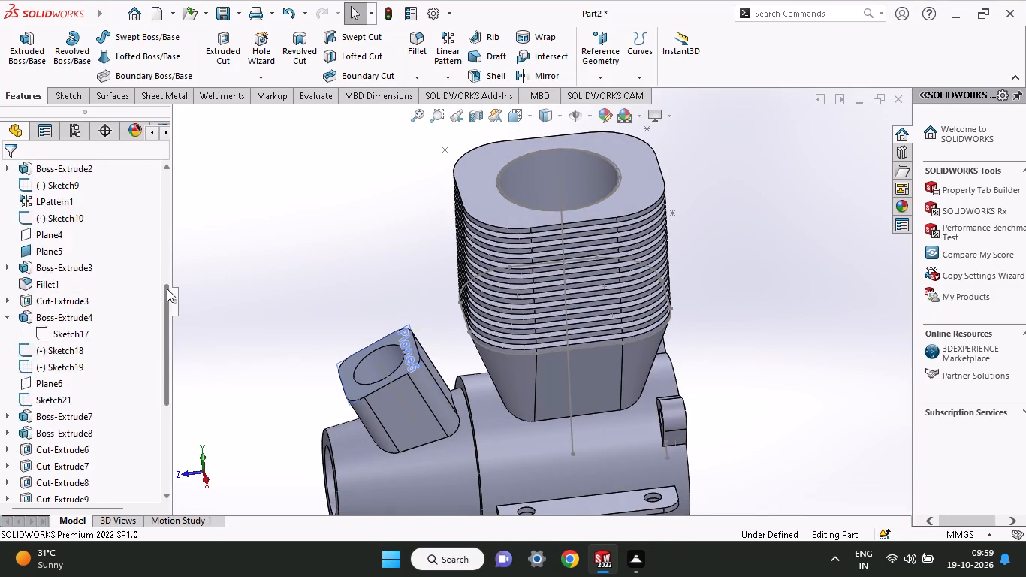
drag(167, 288, 195, 167)
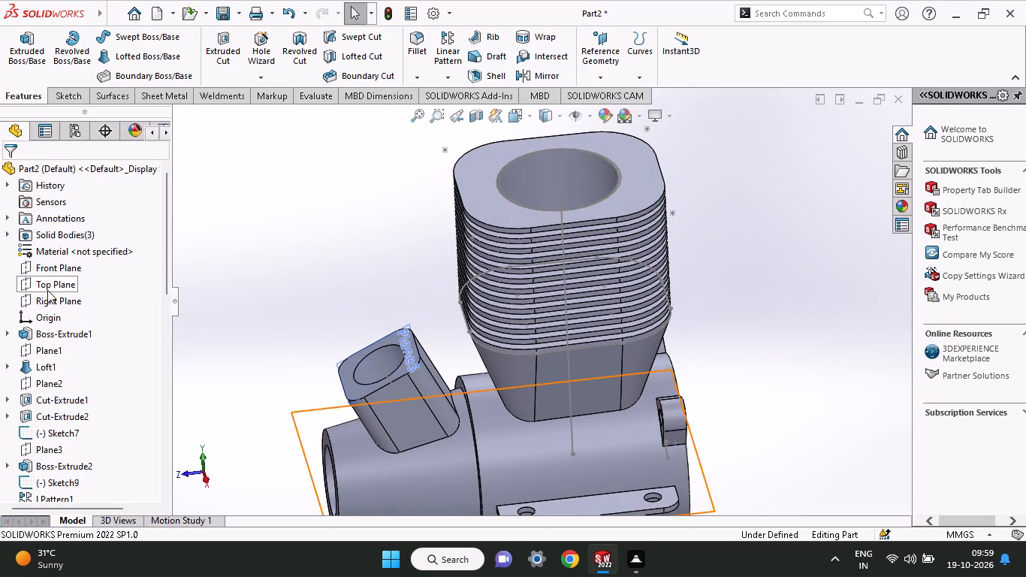
click(44, 298)
click(47, 278)
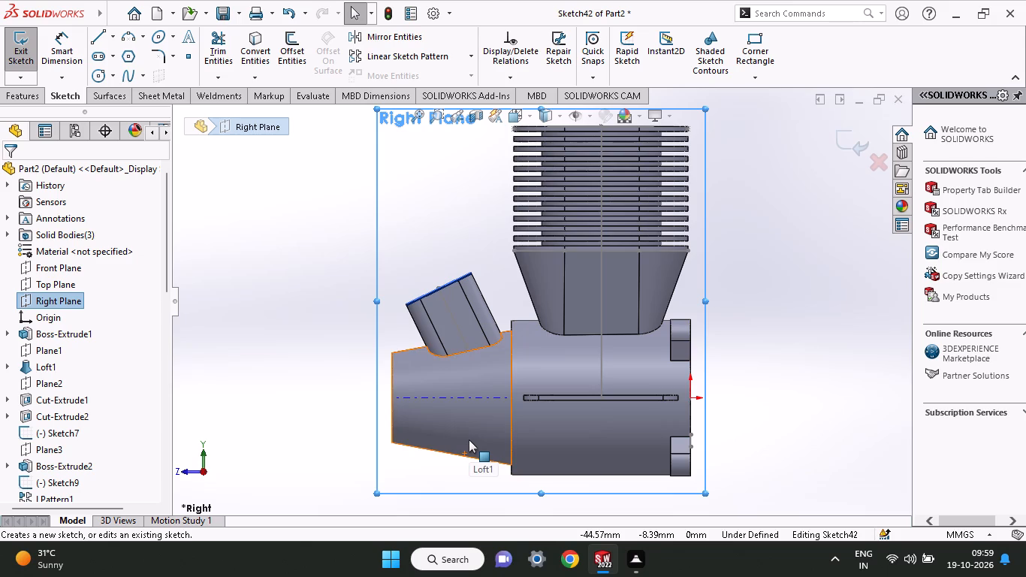
ctrl+scroll(469, 440, down, 2)
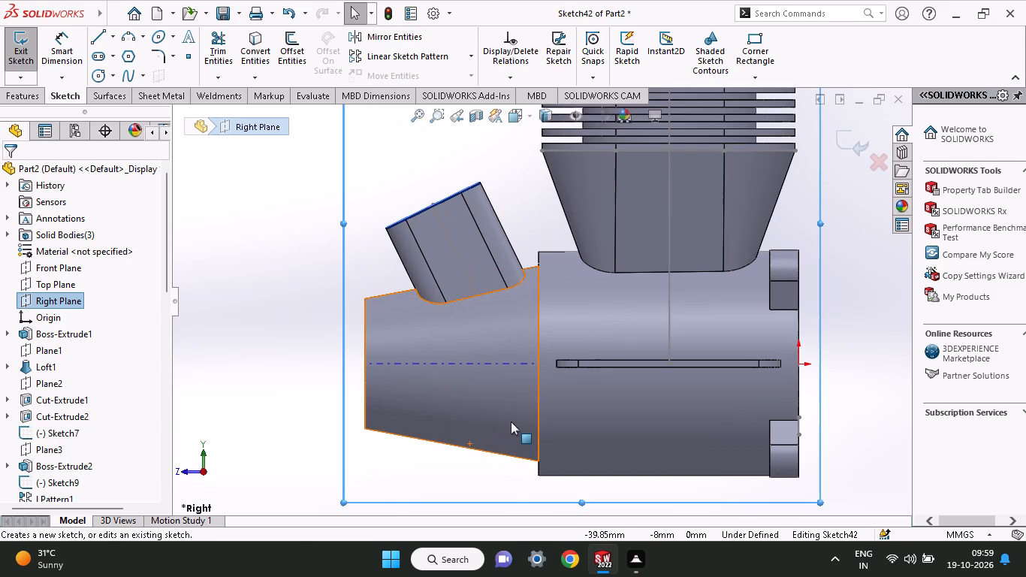
ctrl+scroll(511, 421, down, 2)
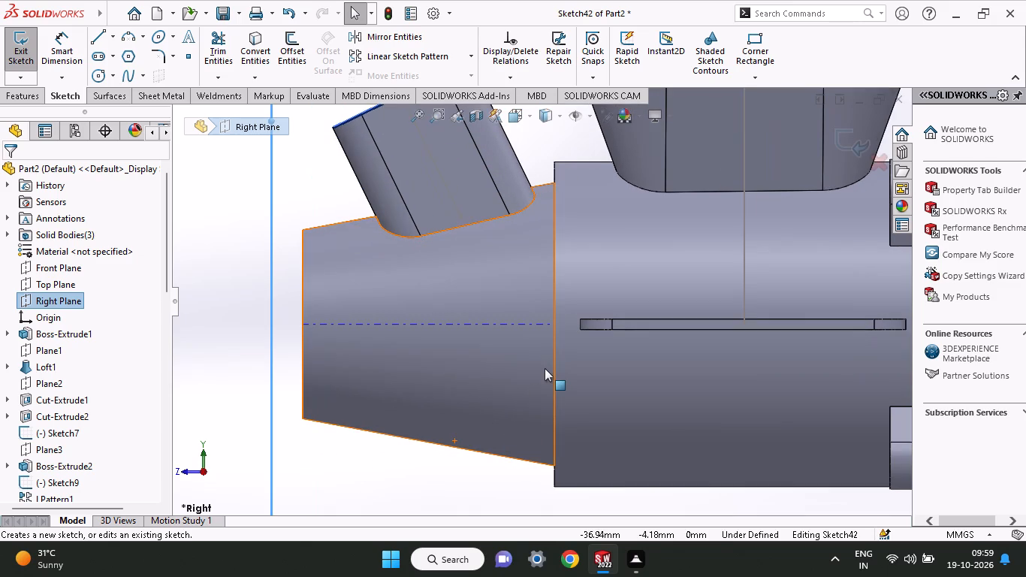
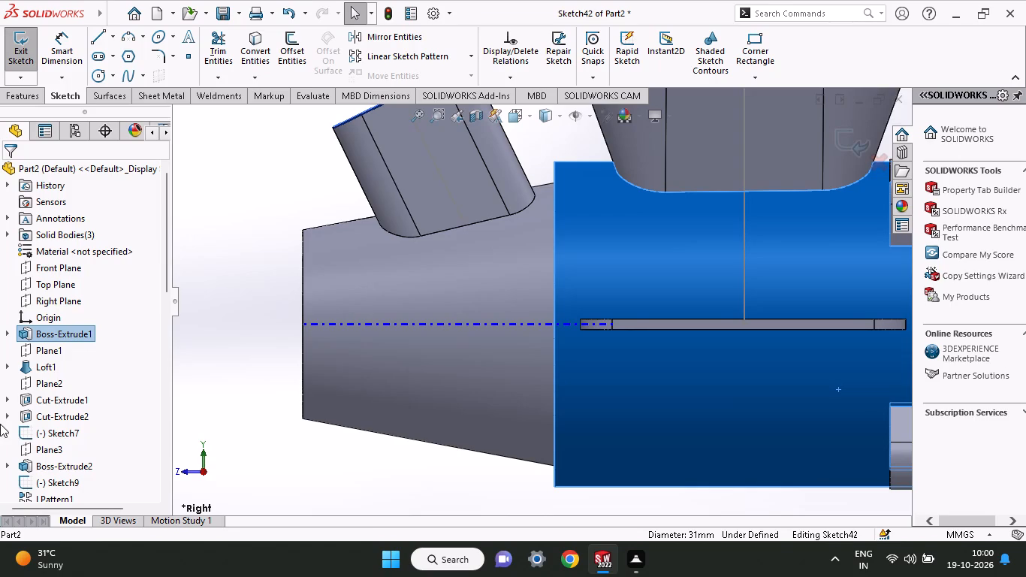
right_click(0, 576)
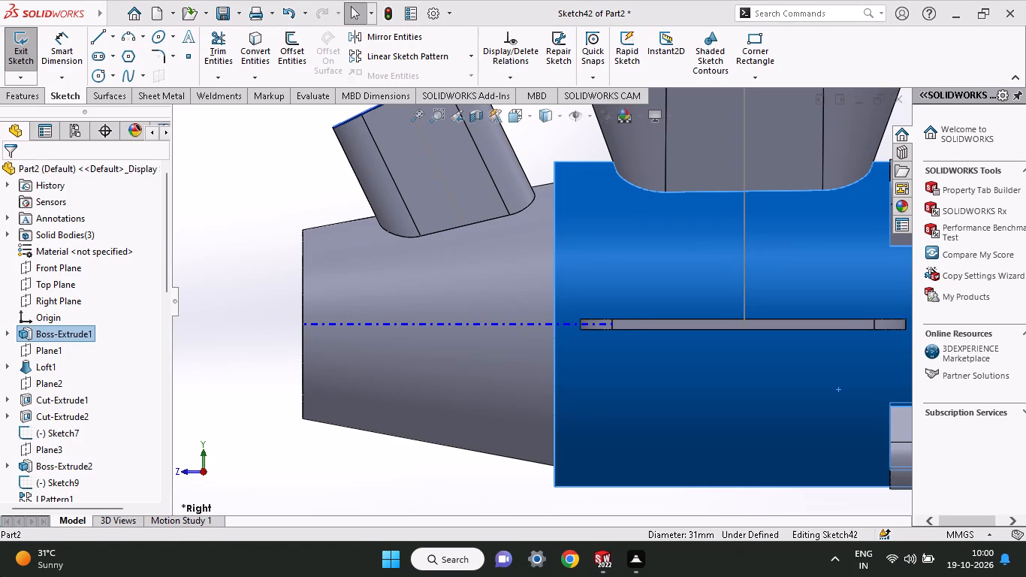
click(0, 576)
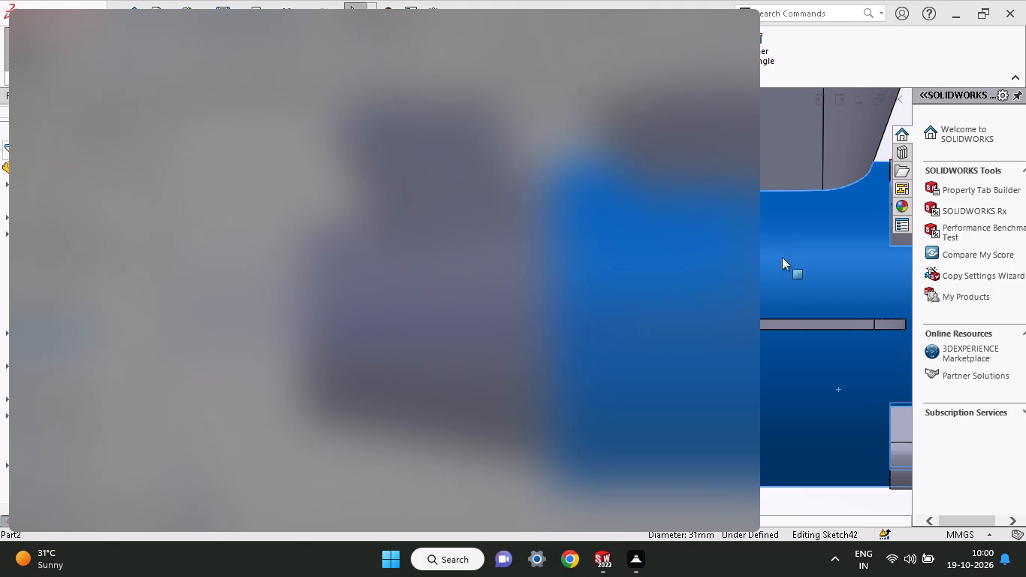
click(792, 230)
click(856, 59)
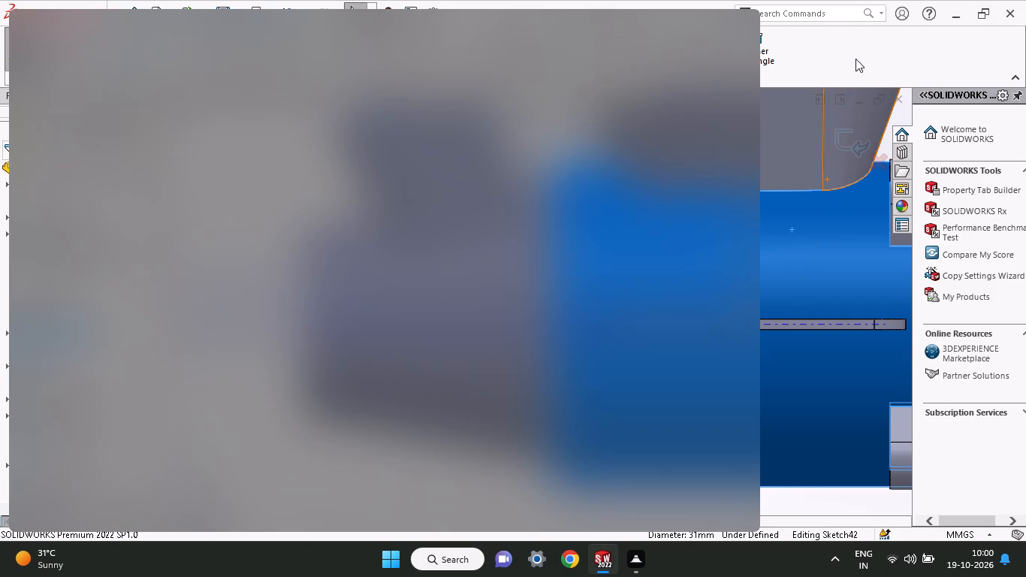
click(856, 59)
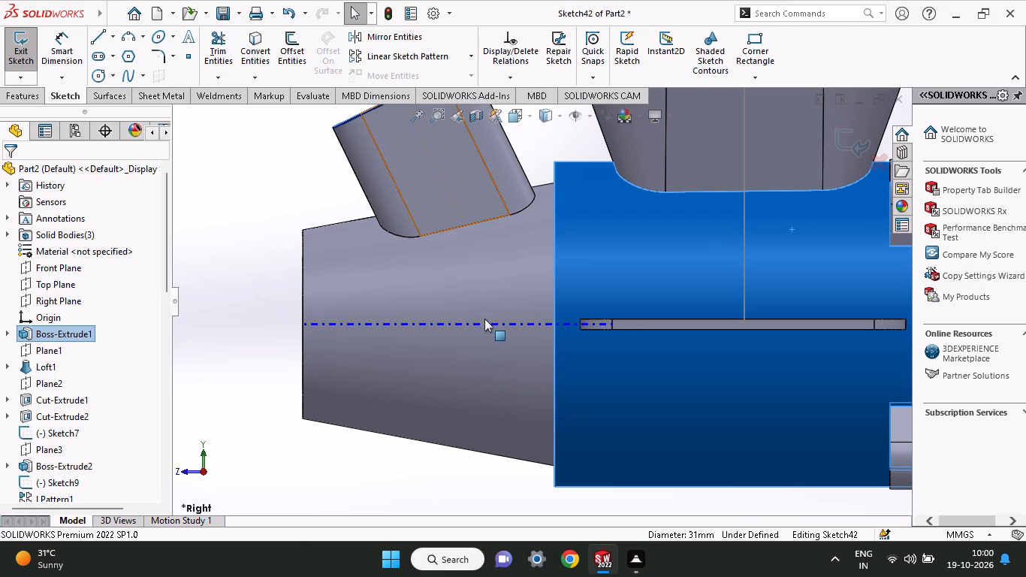
Draw a horizontal line about 16 mm long on the tapered nose's centreline, between the nose tip and the cylindrical crankcase body.
click(104, 40)
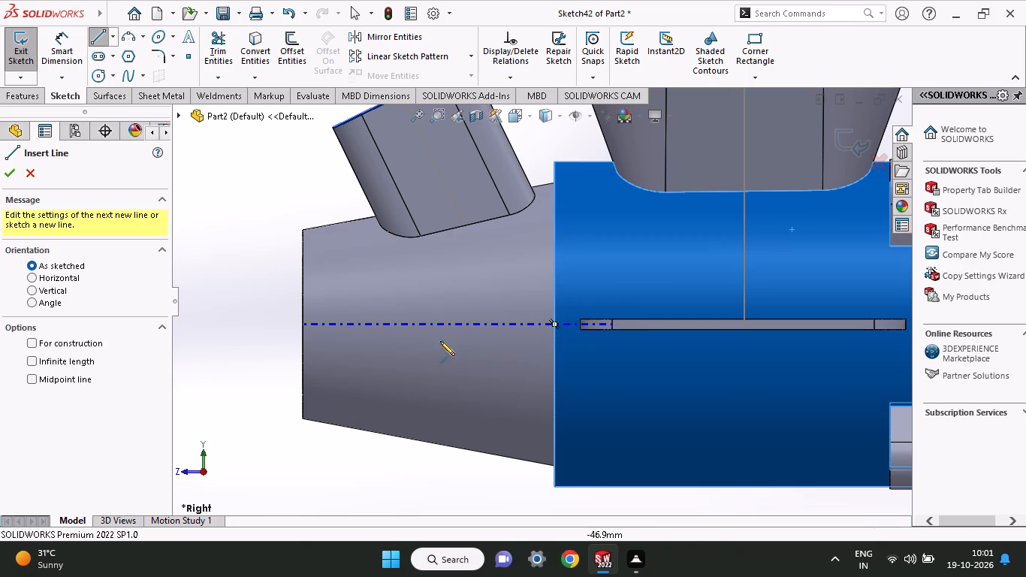
click(342, 325)
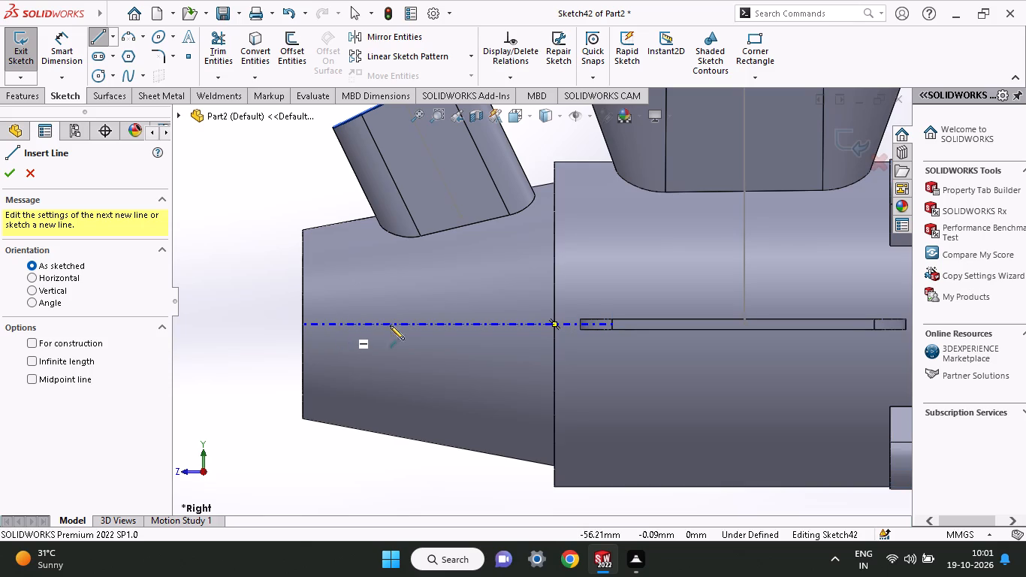
click(513, 328)
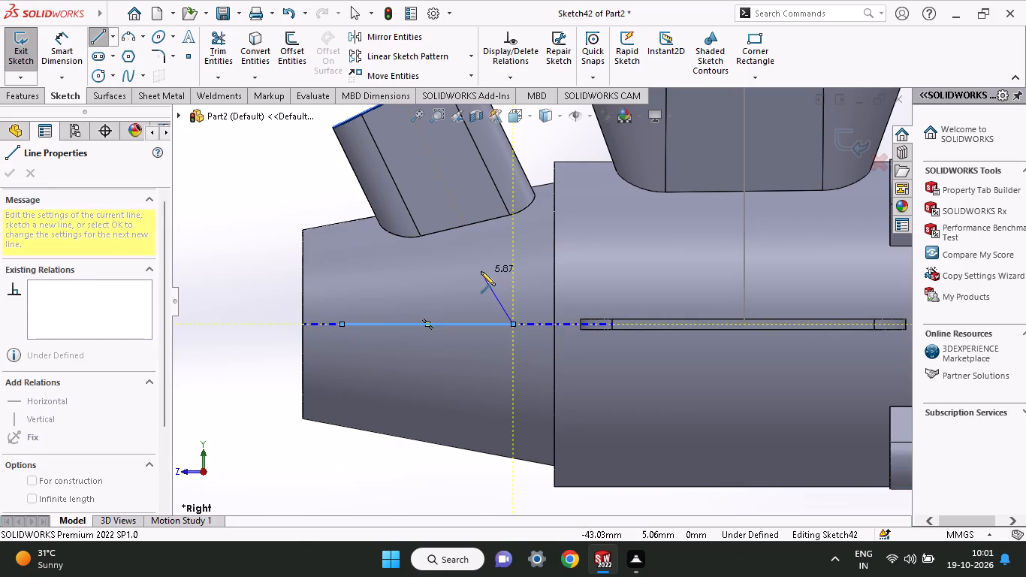
right_click(481, 271)
click(495, 285)
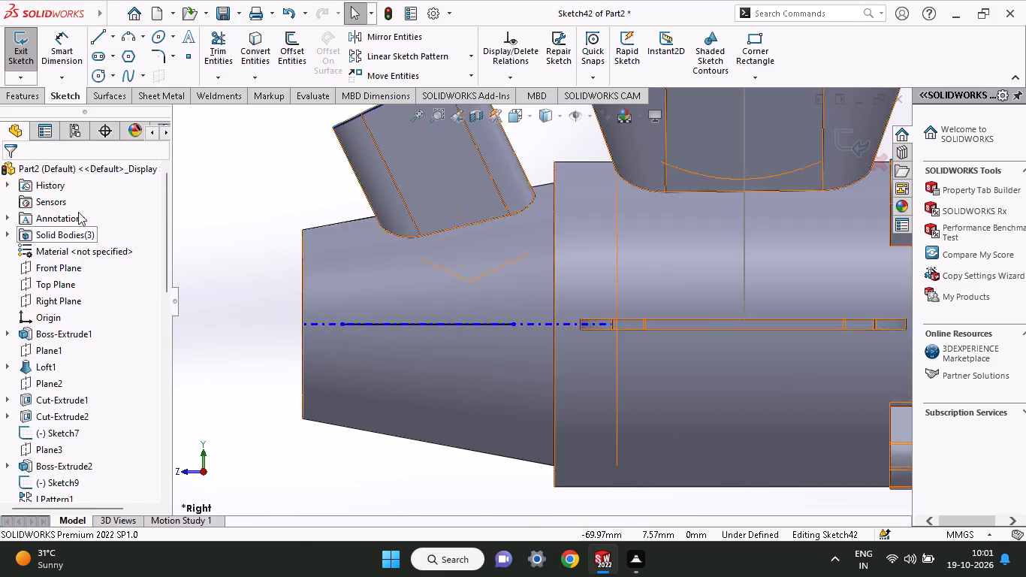
Draw a vertical reference line about 24.6 mm long upward from the midpoint of the nose's lower tapered edge, crossing the horizontal line.
click(56, 53)
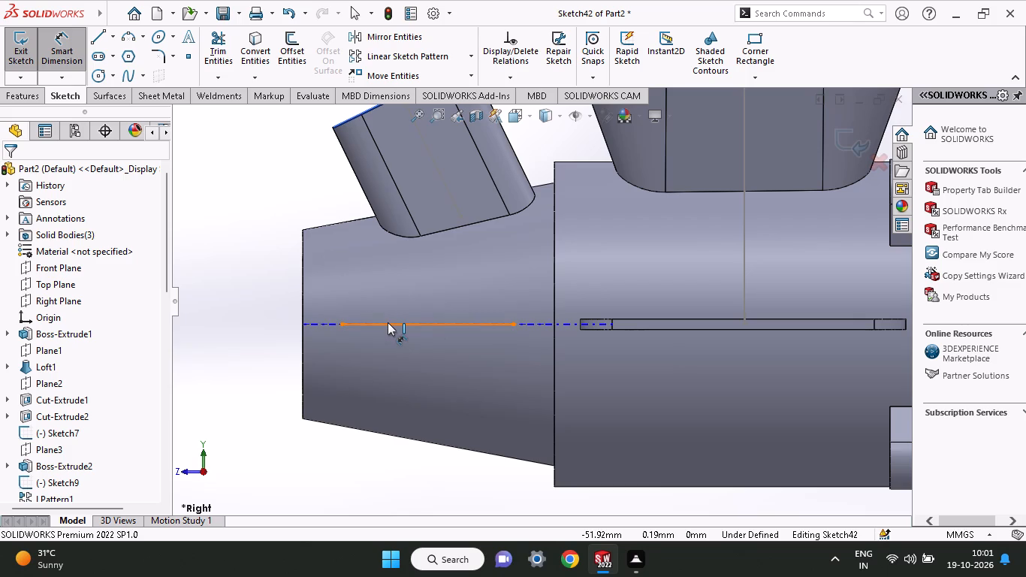
click(102, 34)
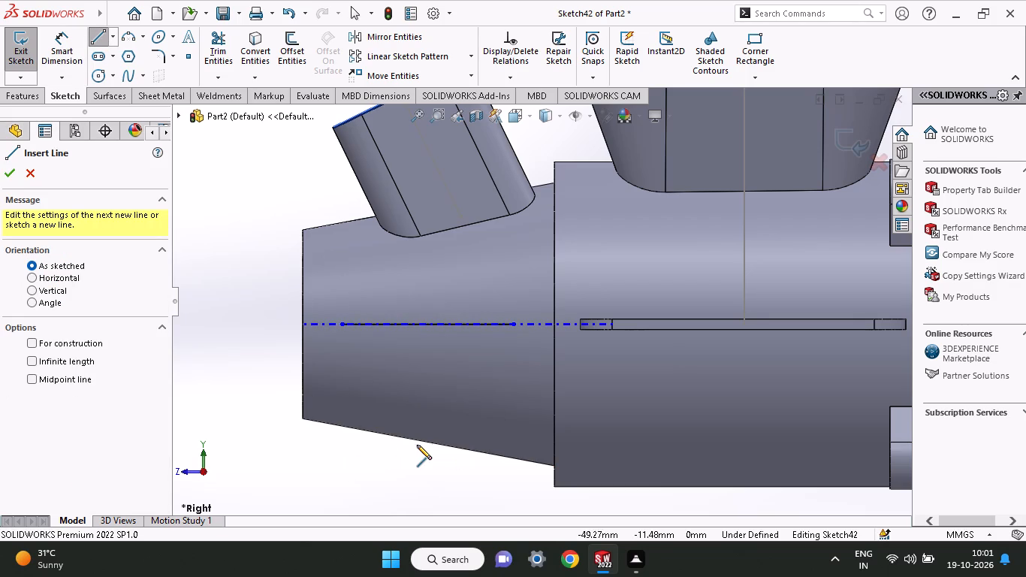
click(425, 443)
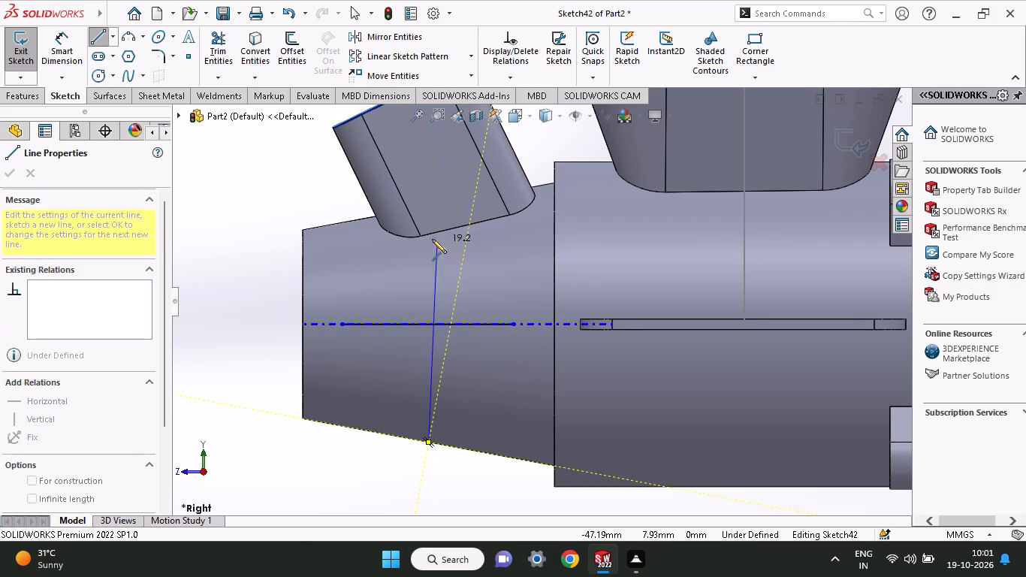
click(428, 185)
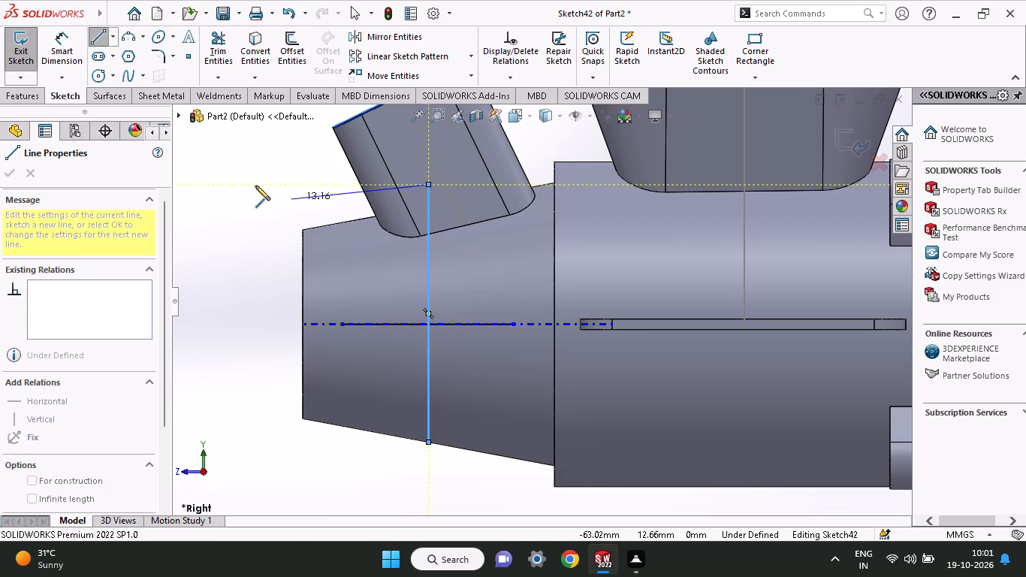
right_click(255, 186)
click(267, 200)
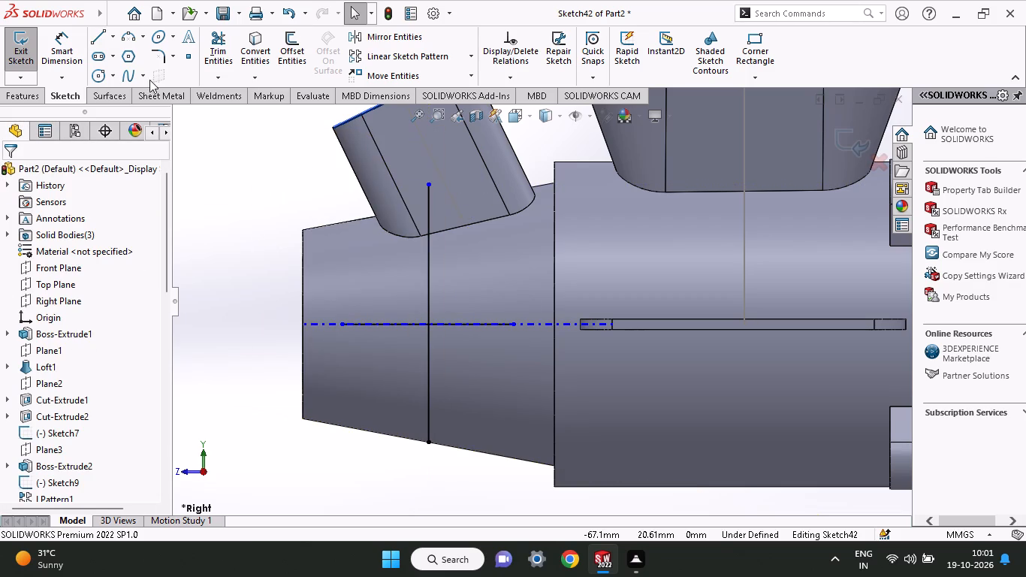
Dimension the horizontal line's tip-side endpoint to the vertical line's lower endpoint at a horizontal distance of 15.13/2 mm.
click(50, 53)
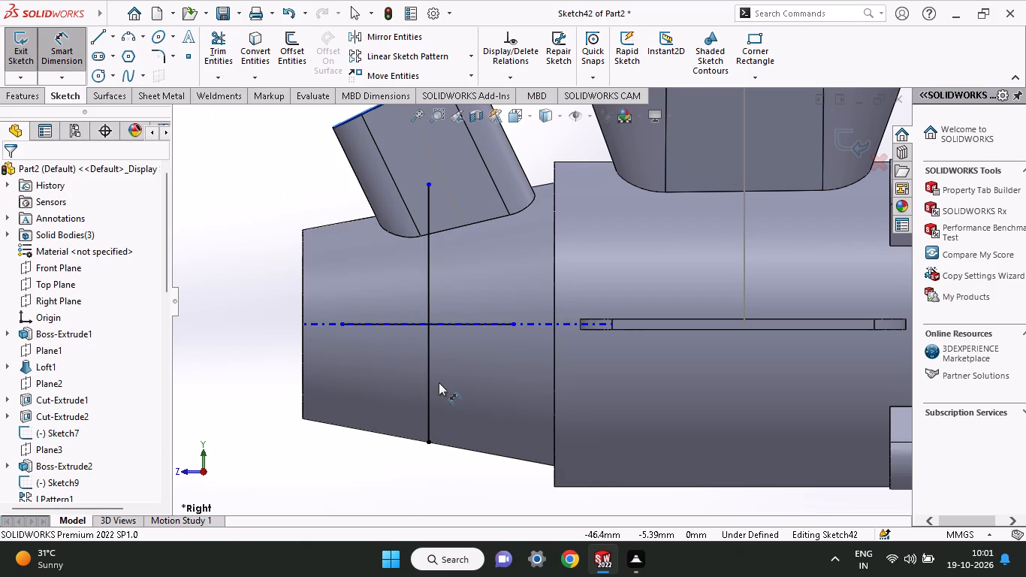
click(339, 325)
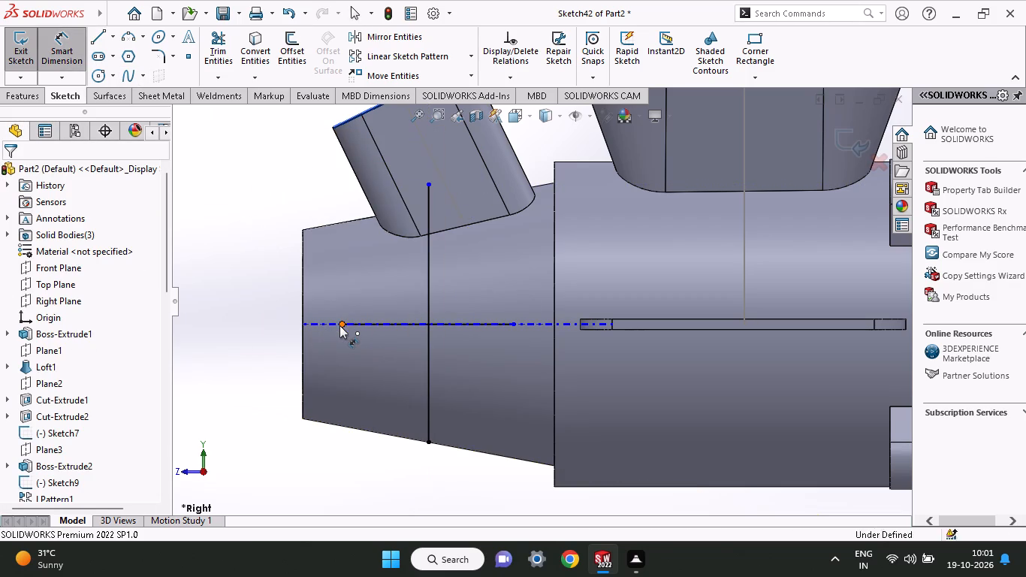
click(429, 443)
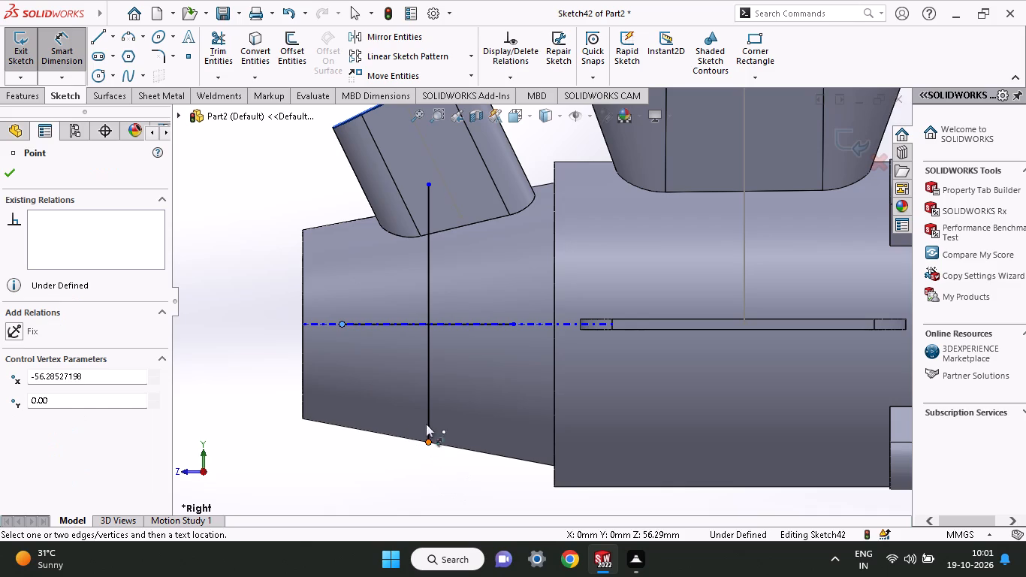
click(364, 458)
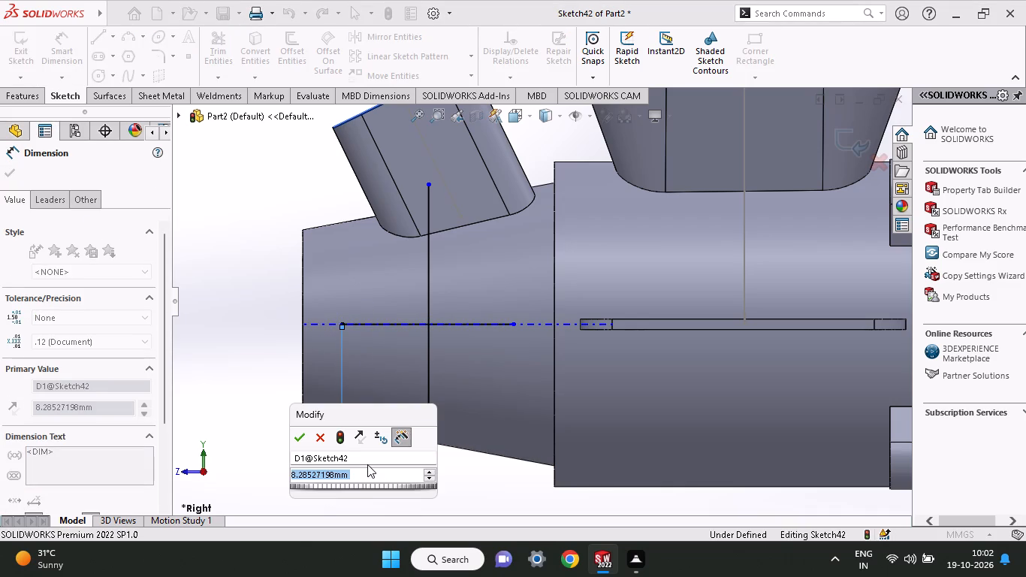
text(15.13)
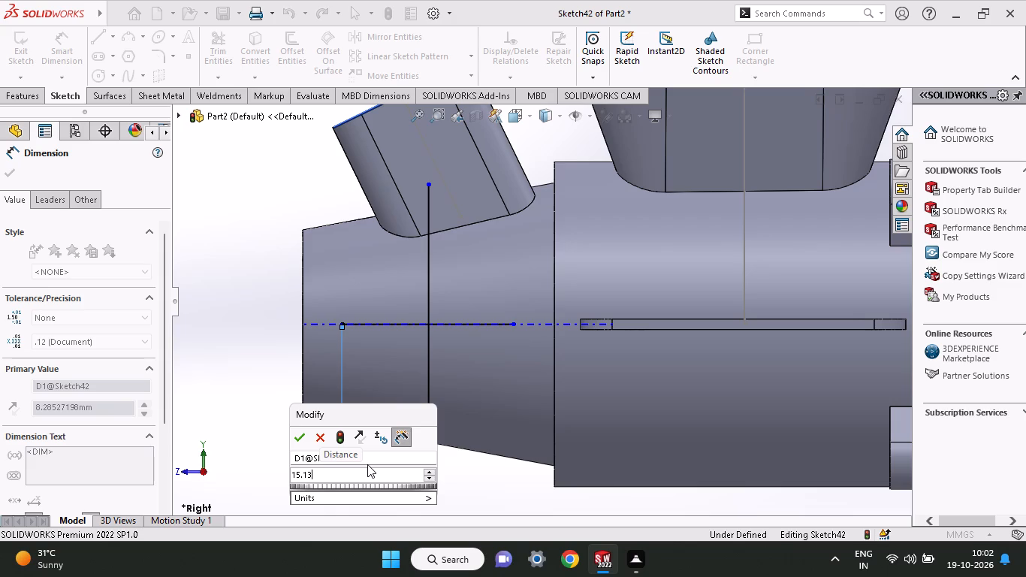
text(/5)
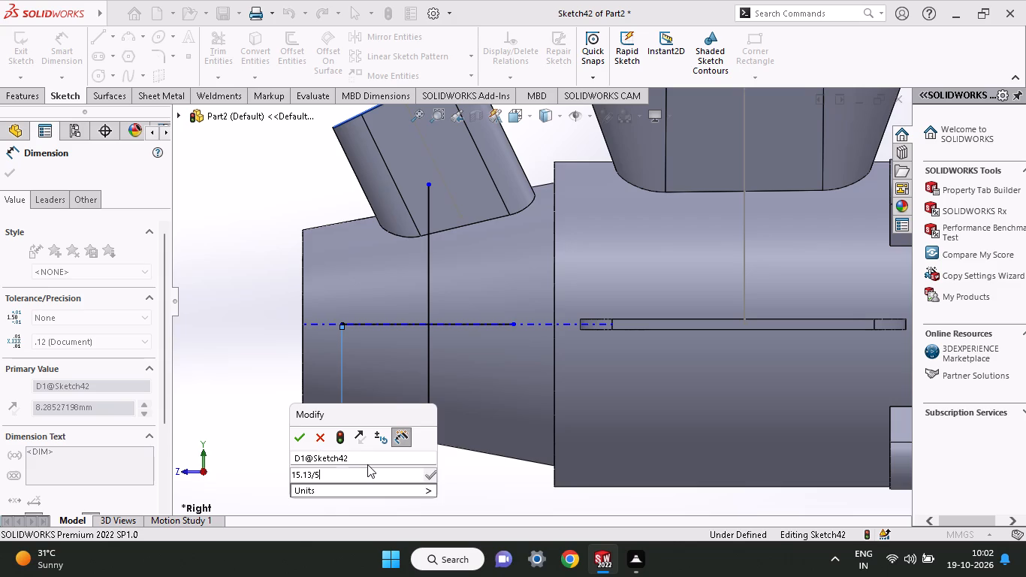
key(BackSpace)
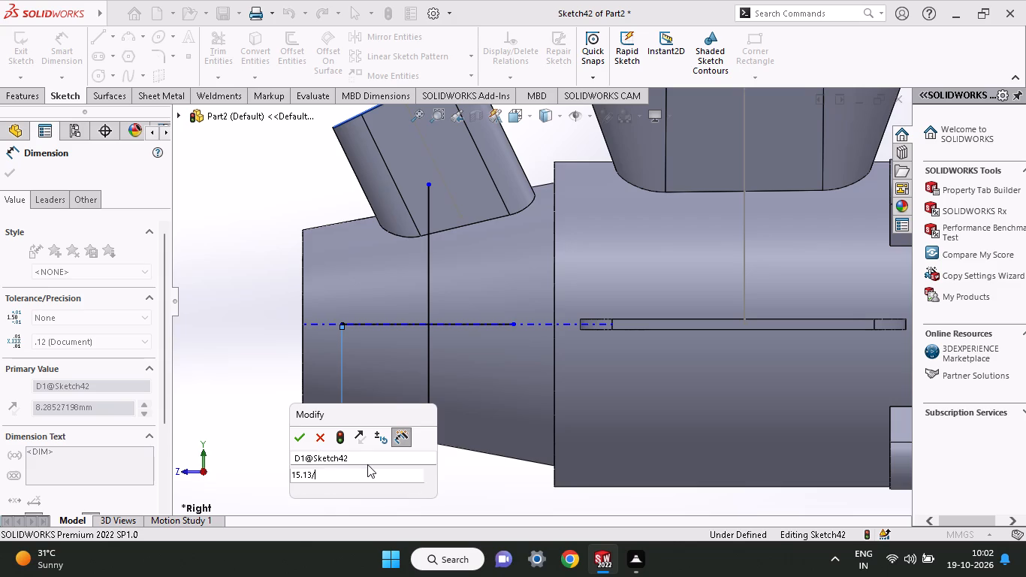
key(2)
key(Return)
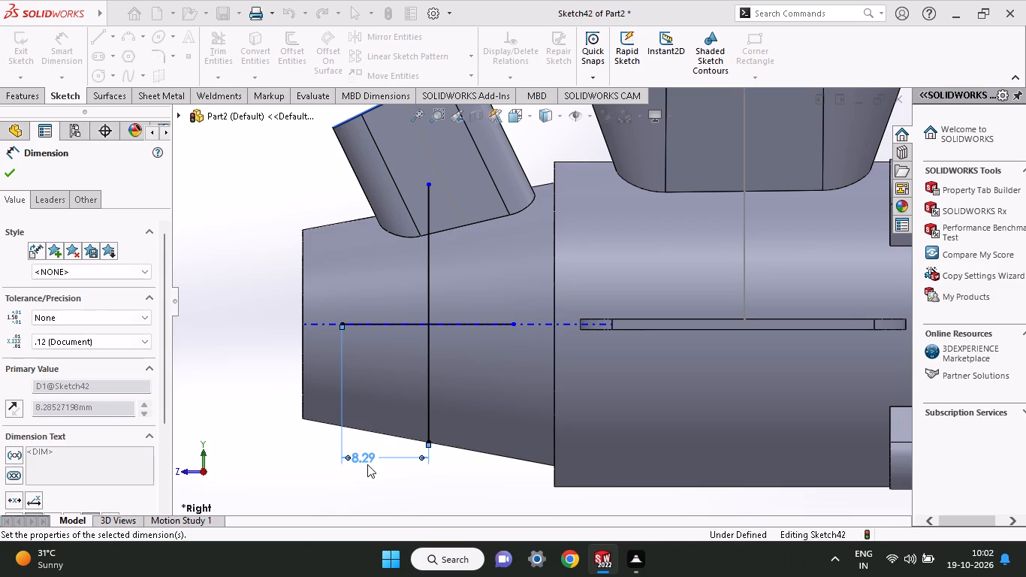
Dimension the horizontal line's body-side endpoint to the vertical line's lower endpoint at a horizontal distance of 7.57 mm.
click(515, 322)
click(431, 444)
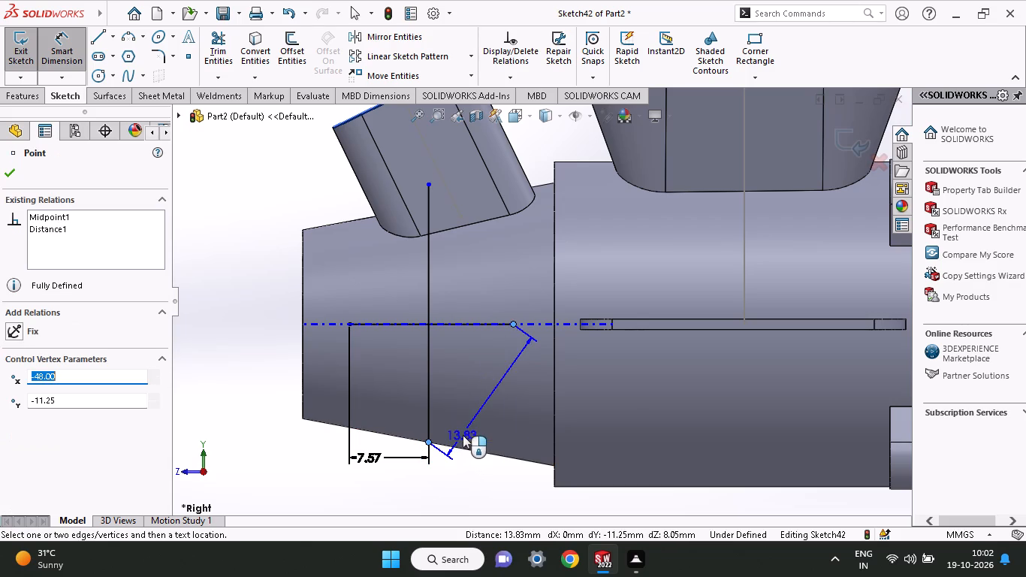
click(469, 467)
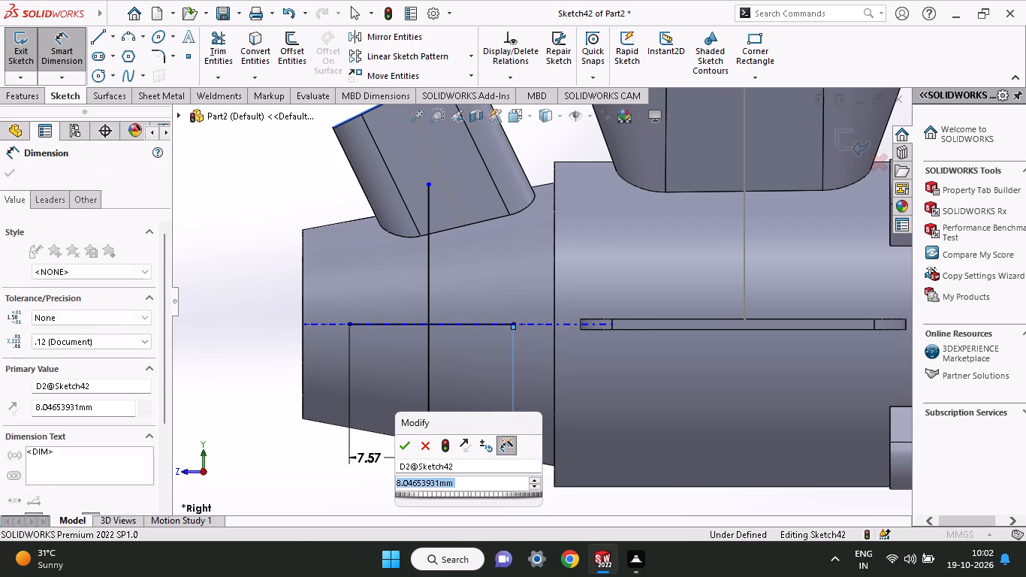
key(7)
key(3)
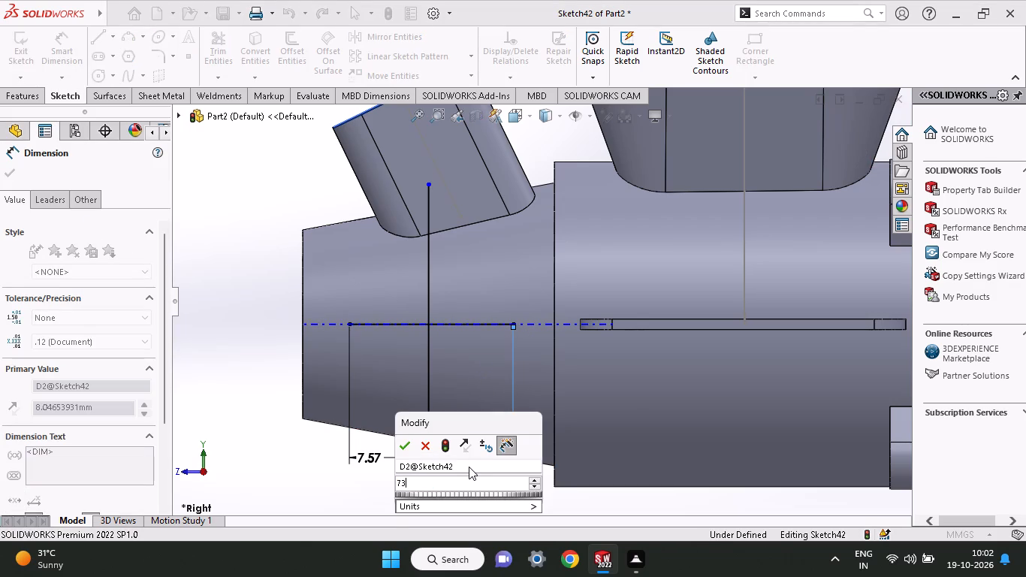
key(BackSpace)
text(.5)
key(7)
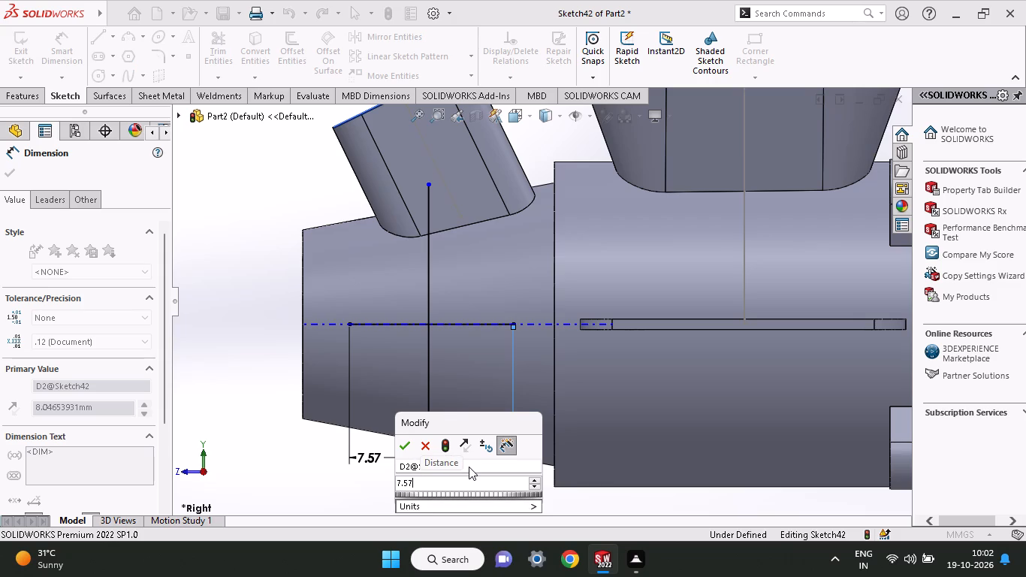
key(Return)
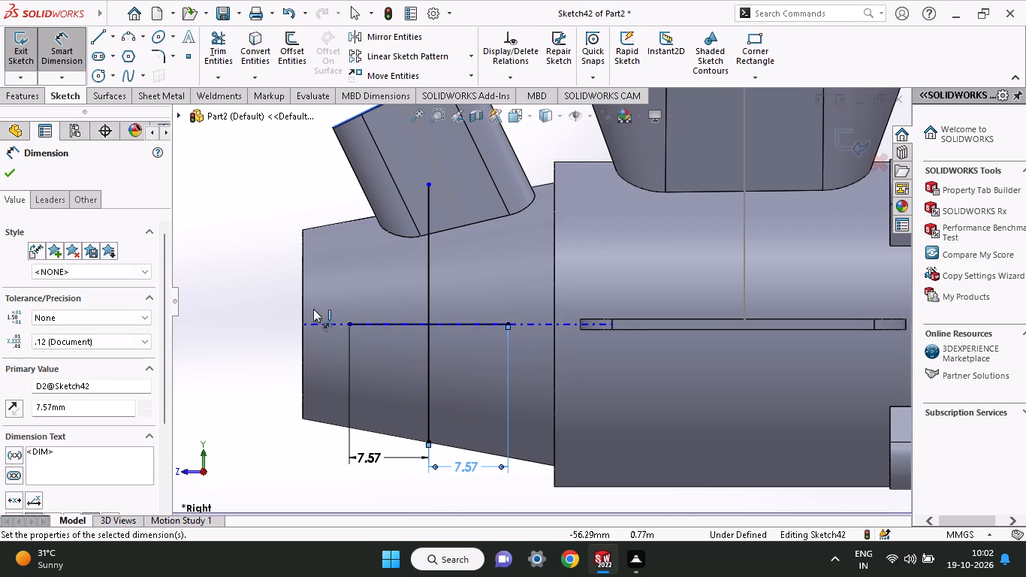
click(3, 172)
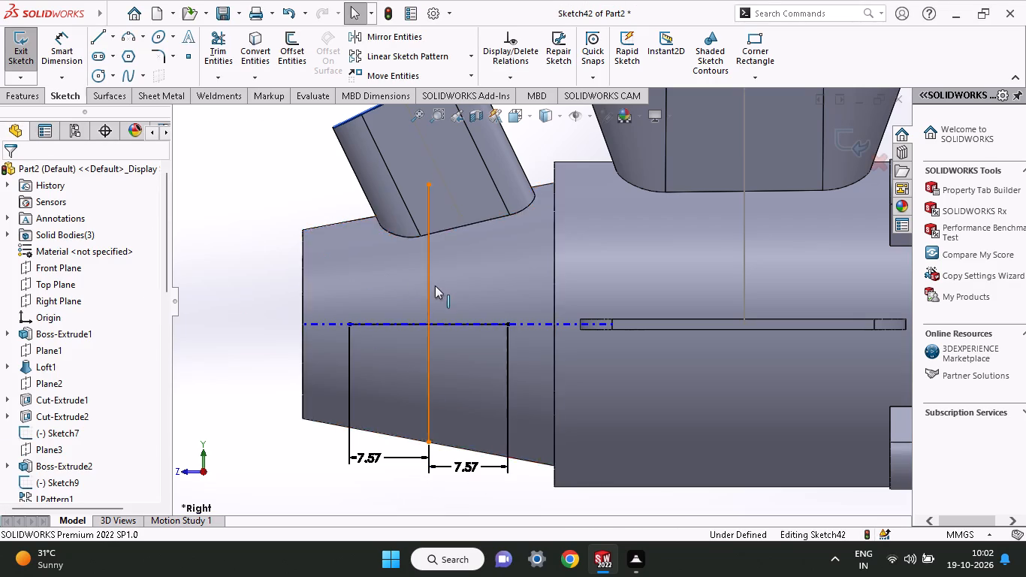
Delete the vertical reference line together with its associated dimensions.
click(432, 275)
right_click(432, 275)
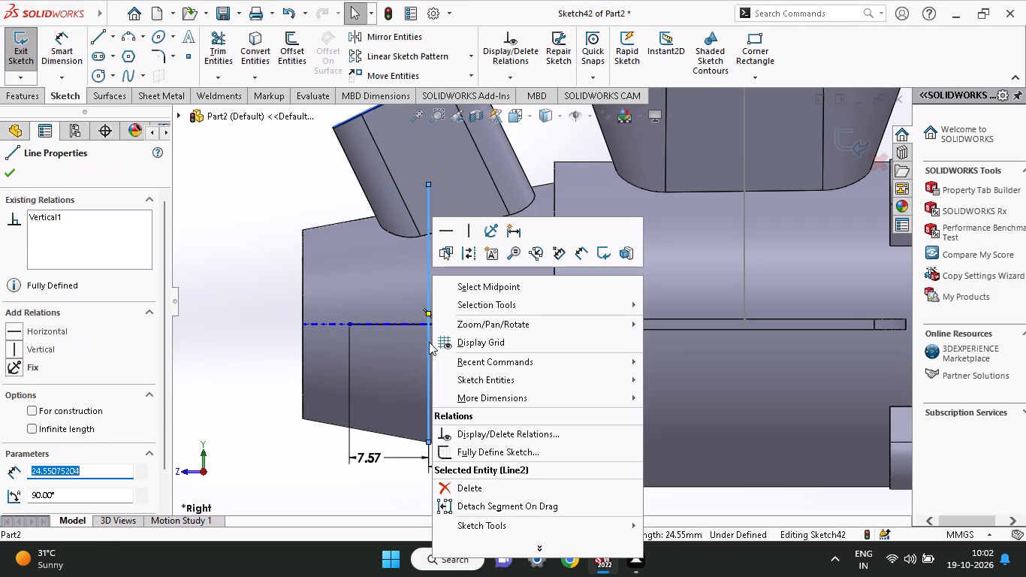
click(448, 483)
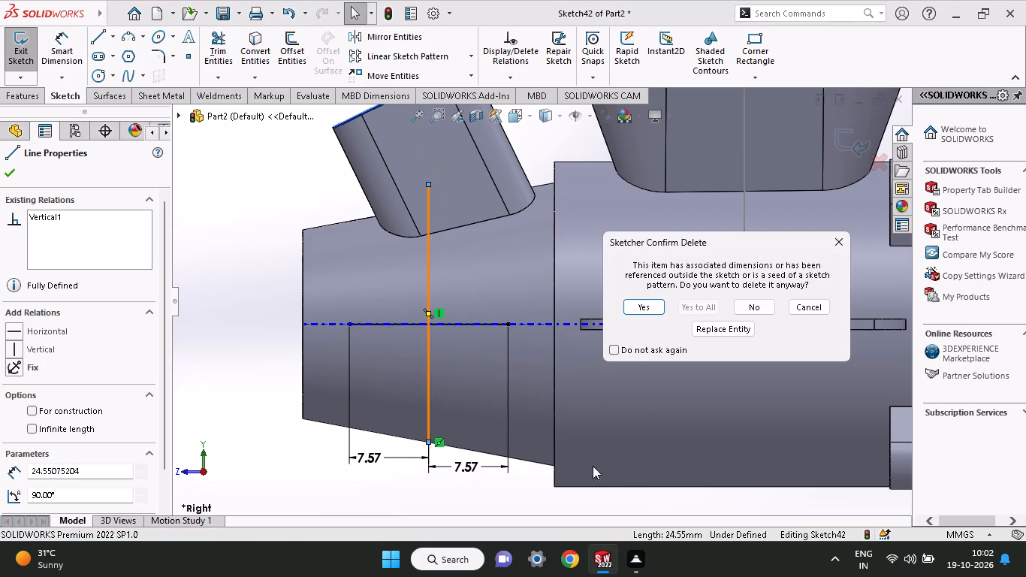
click(653, 309)
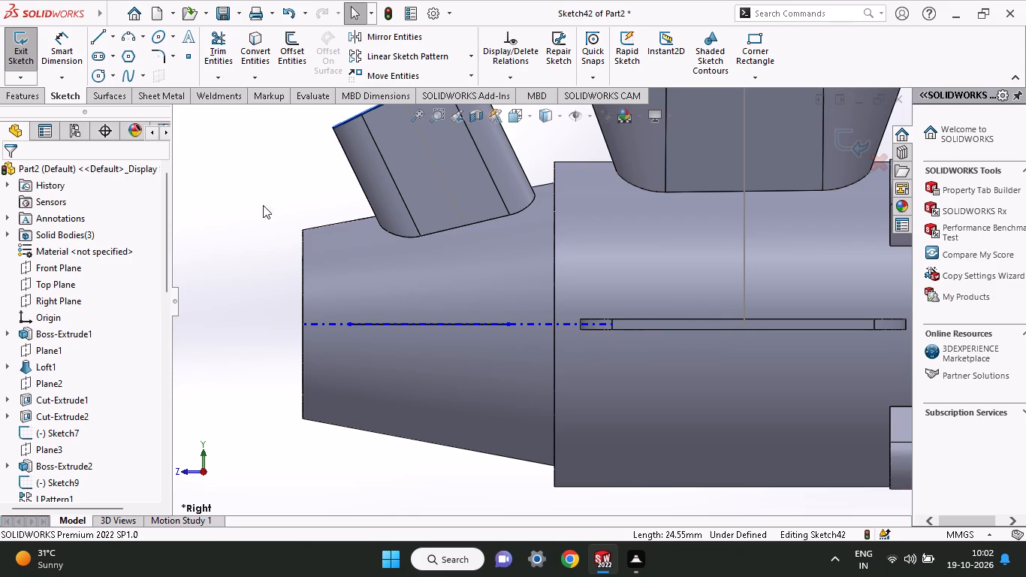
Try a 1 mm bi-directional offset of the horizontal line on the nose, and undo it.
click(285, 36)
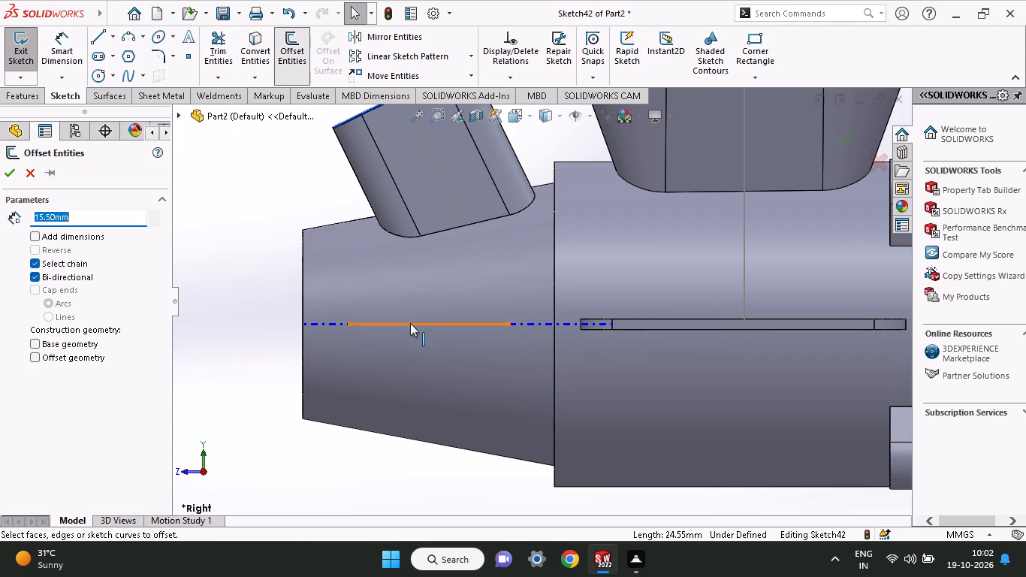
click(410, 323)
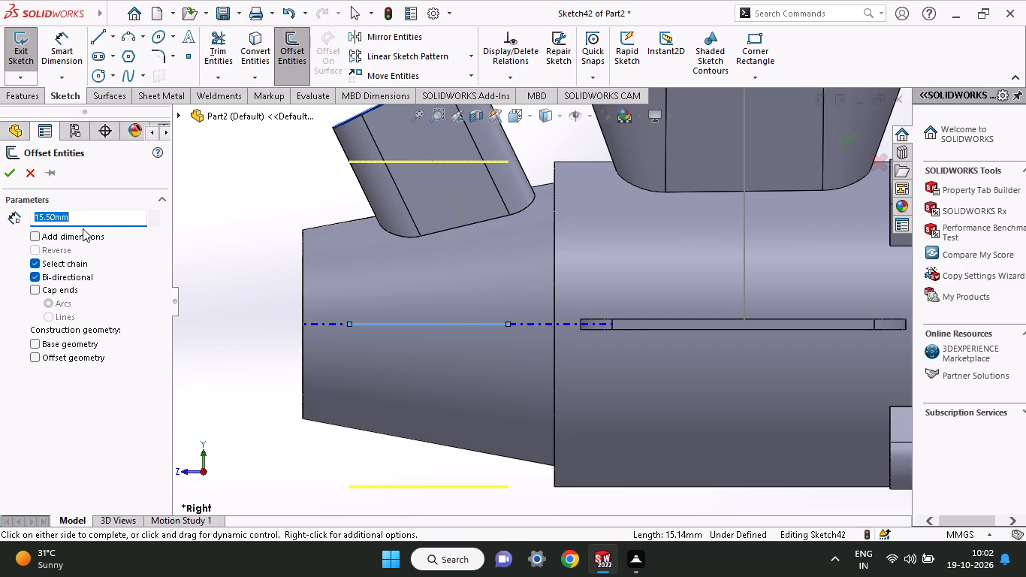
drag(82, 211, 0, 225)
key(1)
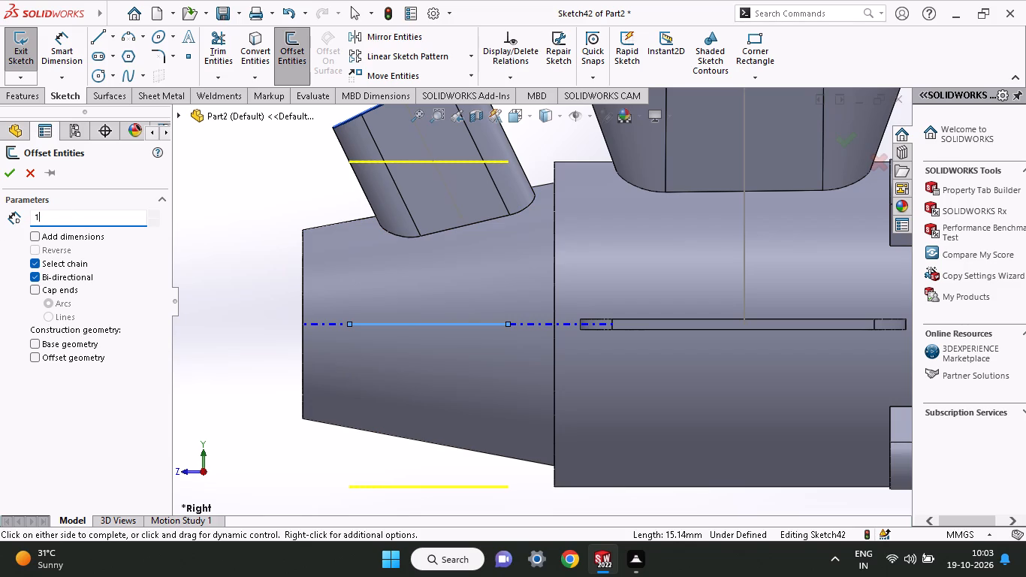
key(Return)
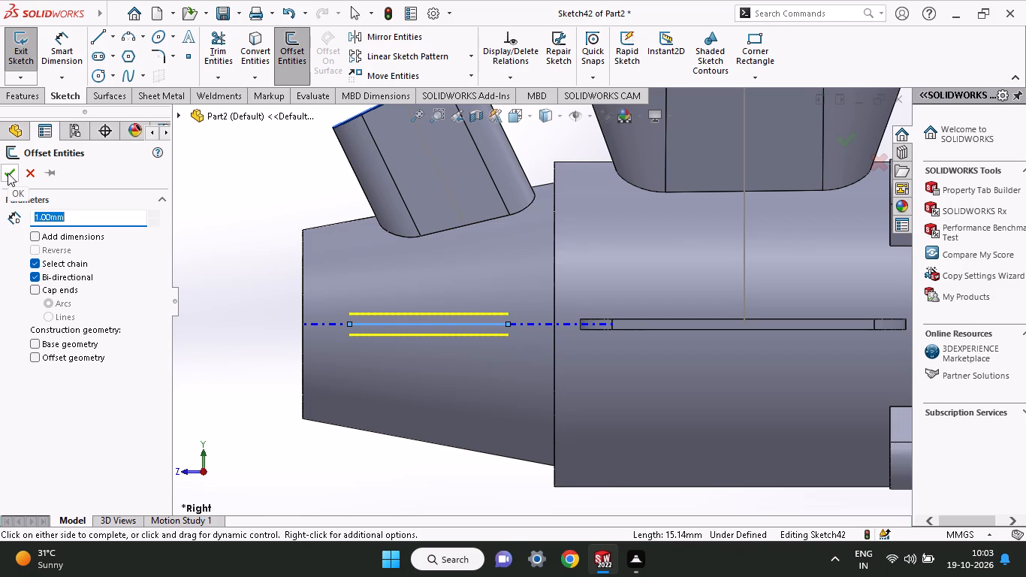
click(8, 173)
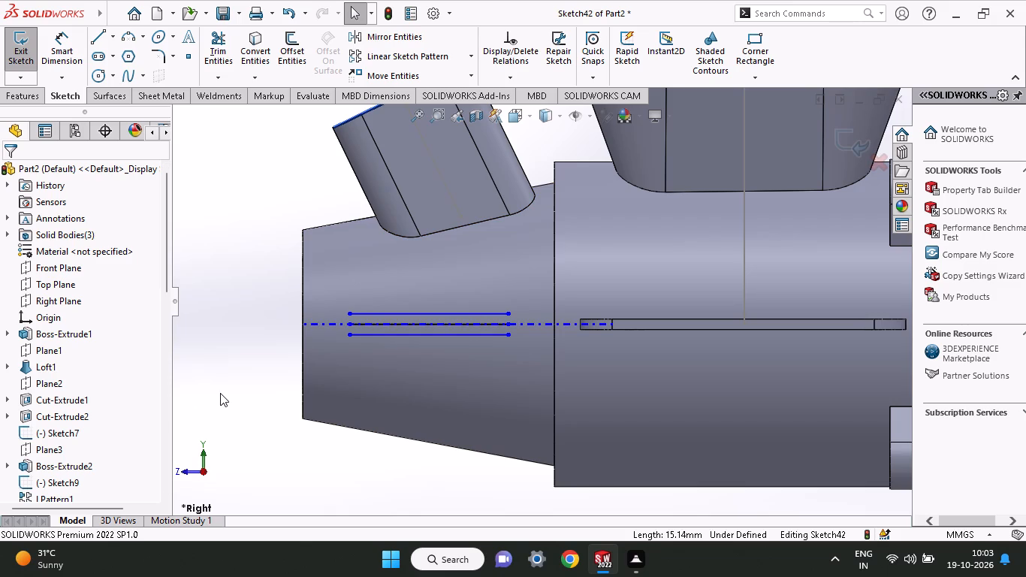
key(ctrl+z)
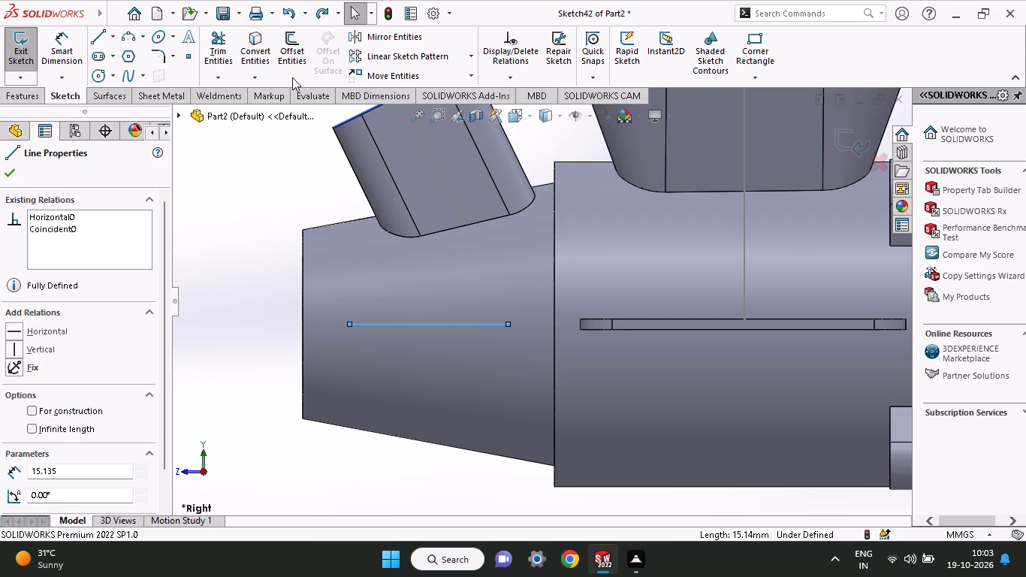
Offset the nose's horizontal sketch line bi-directionally by 2 mm, creating parallel lines above and below it.
click(303, 51)
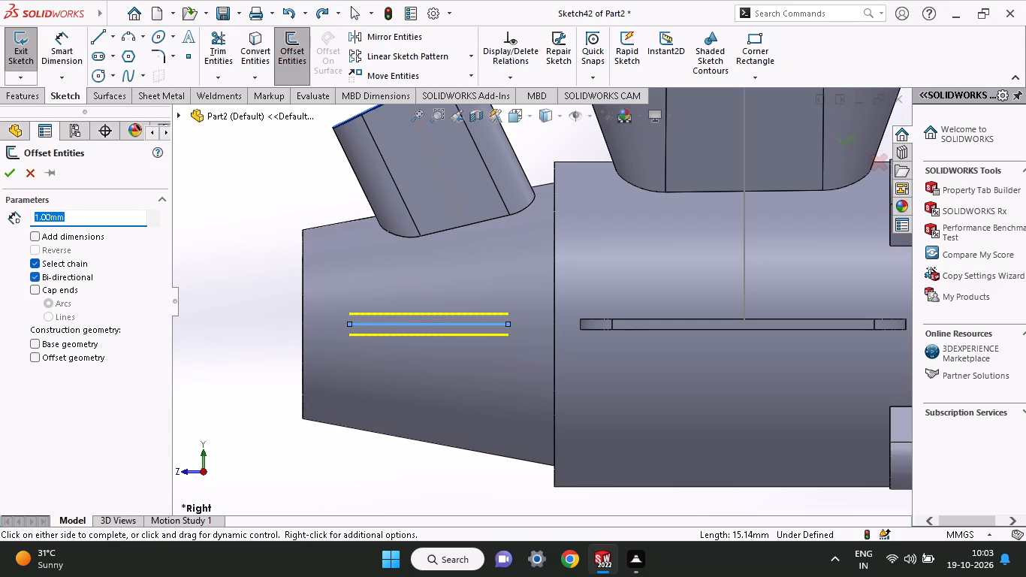
key(2)
key(Return)
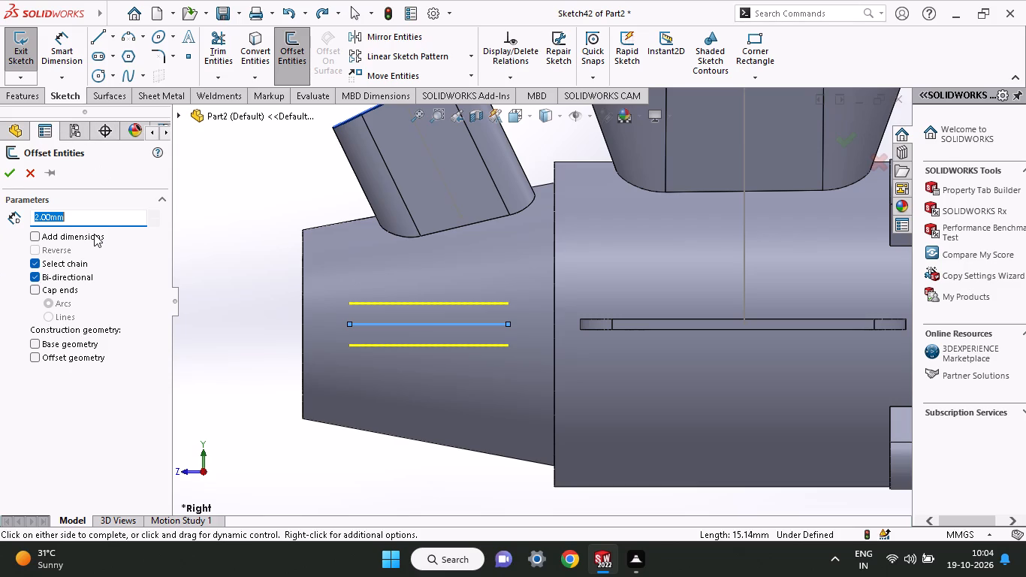
text(1.5)
key(Return)
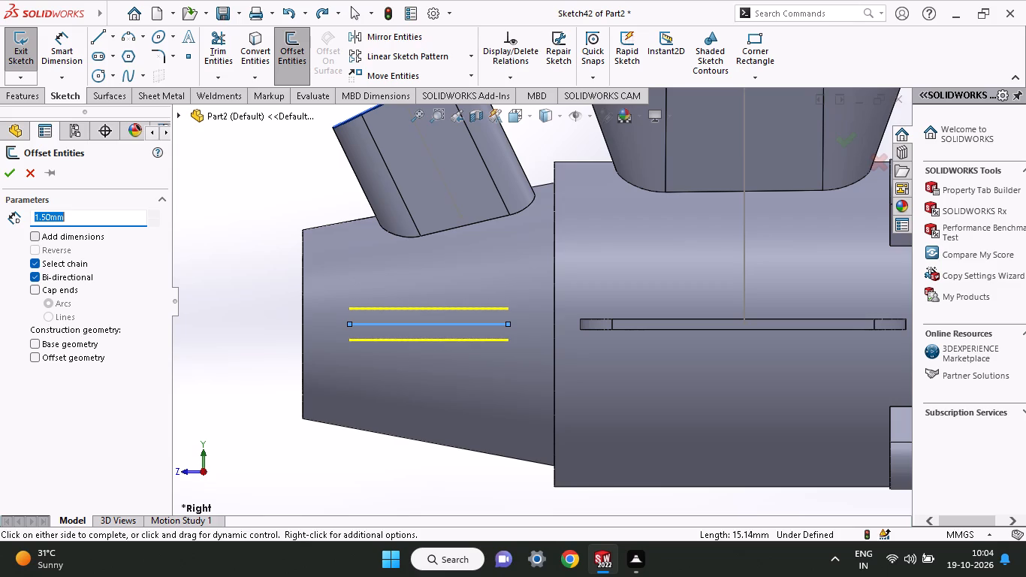
key(2)
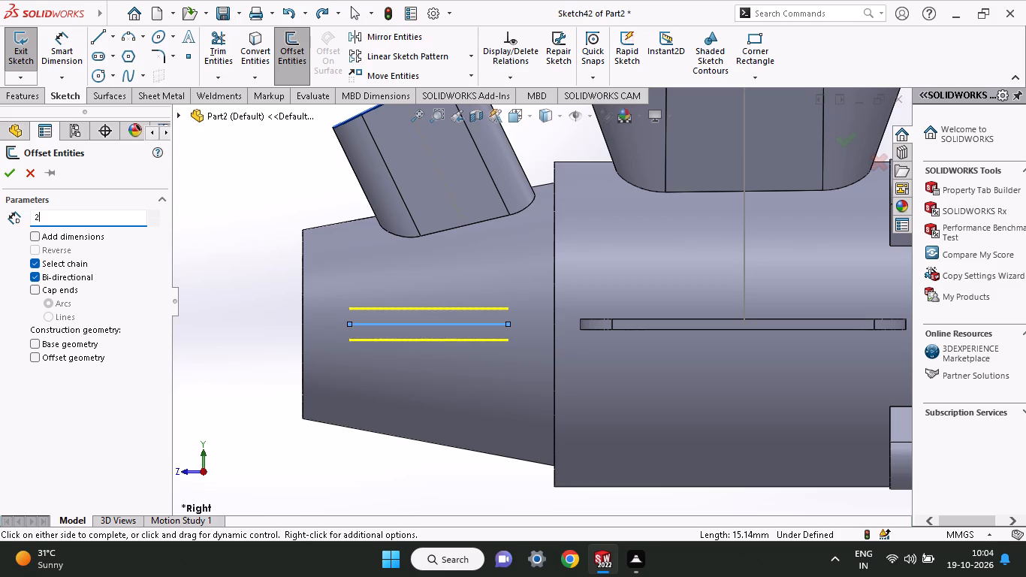
key(Return)
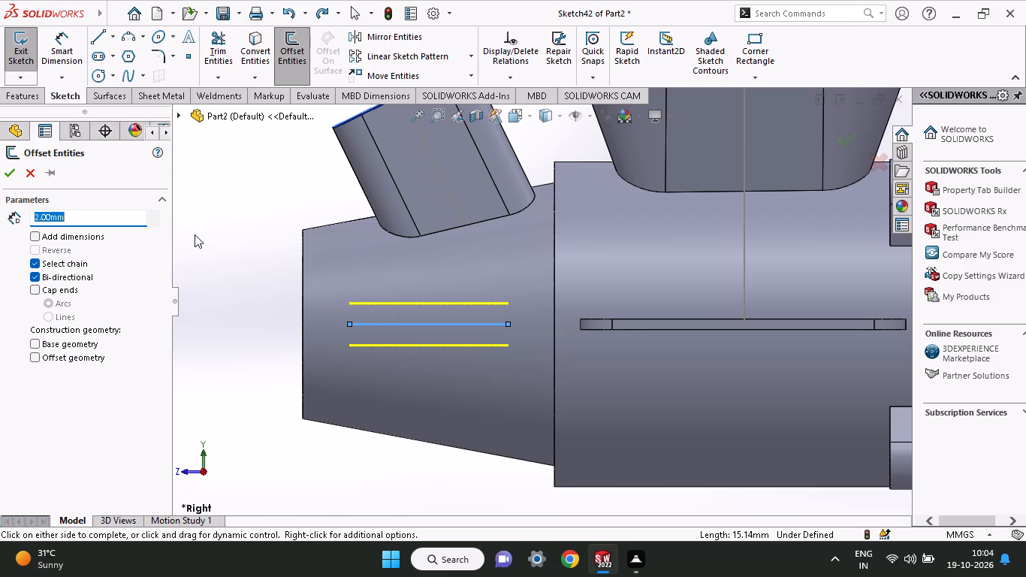
click(13, 171)
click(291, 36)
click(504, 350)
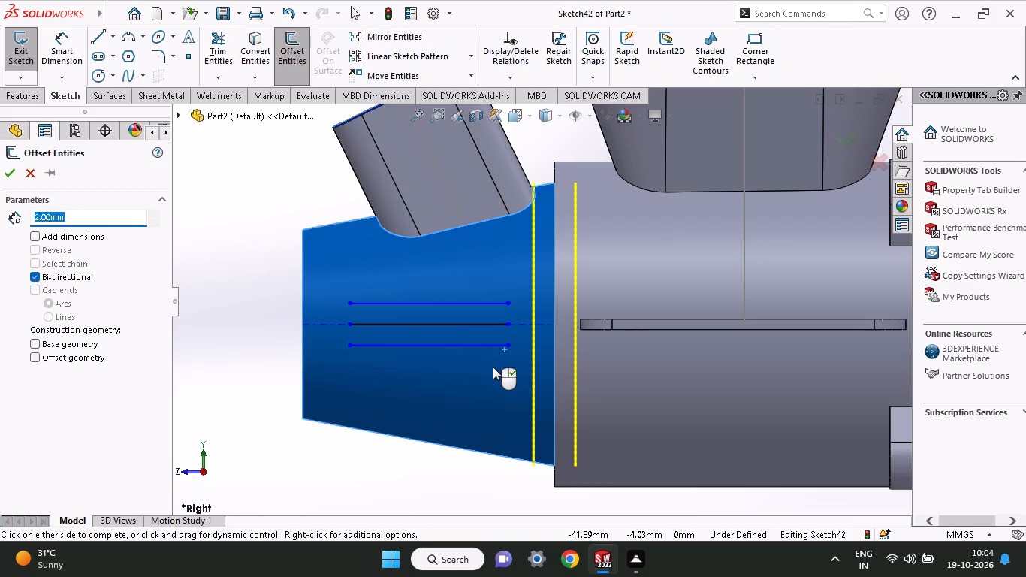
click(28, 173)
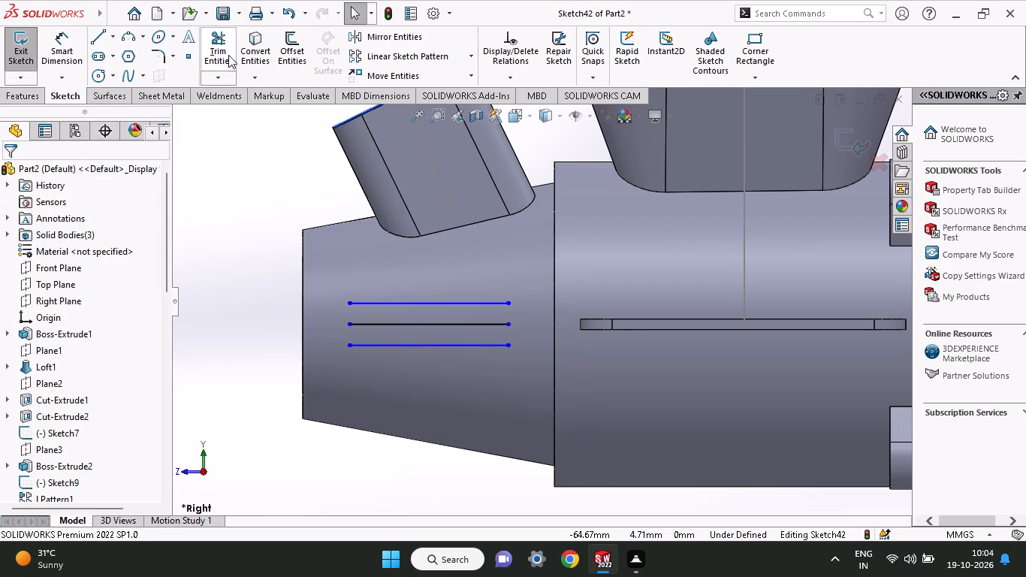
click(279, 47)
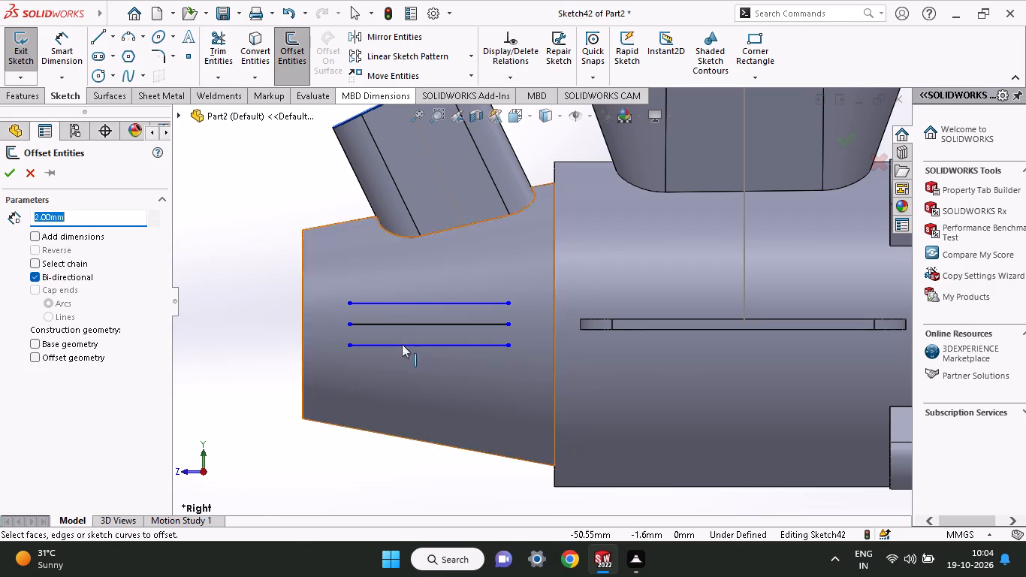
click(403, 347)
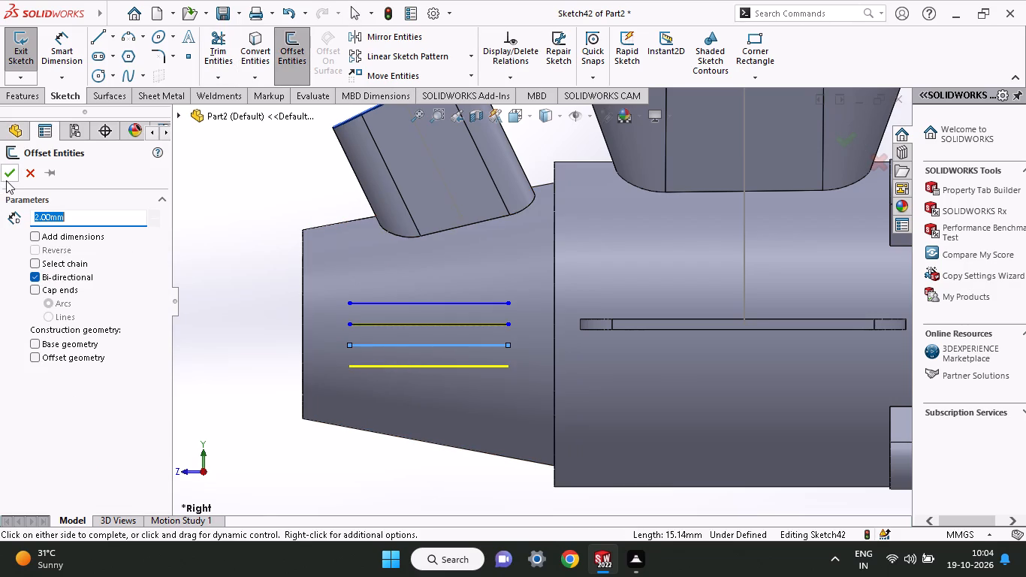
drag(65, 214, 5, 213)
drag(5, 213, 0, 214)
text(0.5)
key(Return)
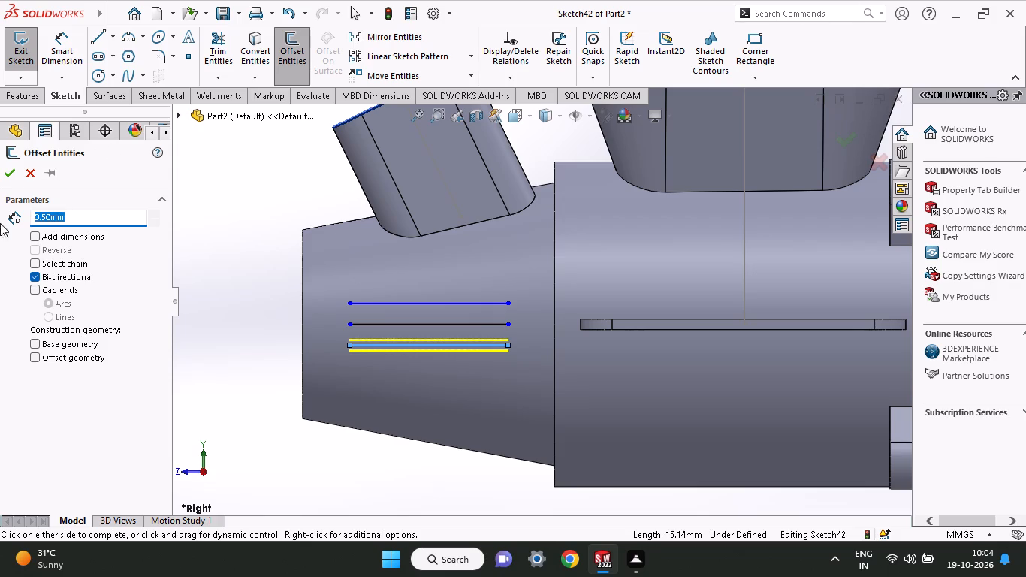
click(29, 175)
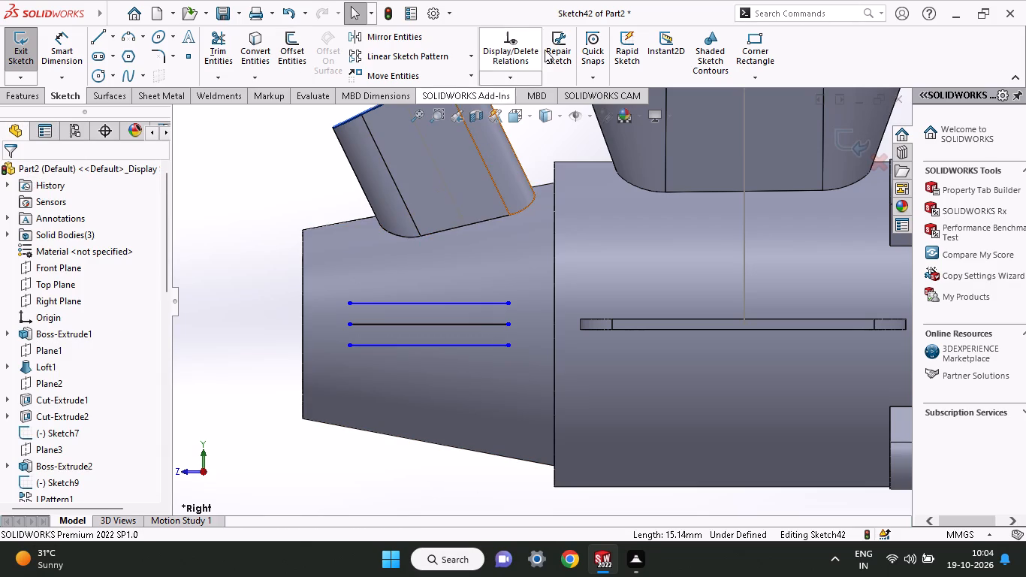
Sketch a straight slot along the lower offset line, centred on its two endpoints, and set the slot width to 2 mm.
click(101, 57)
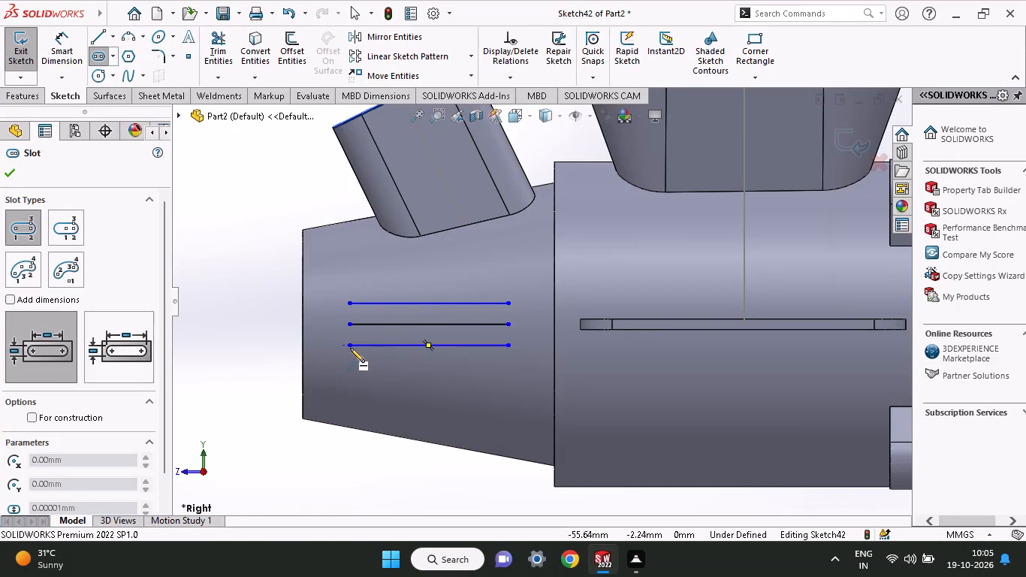
click(350, 348)
click(507, 347)
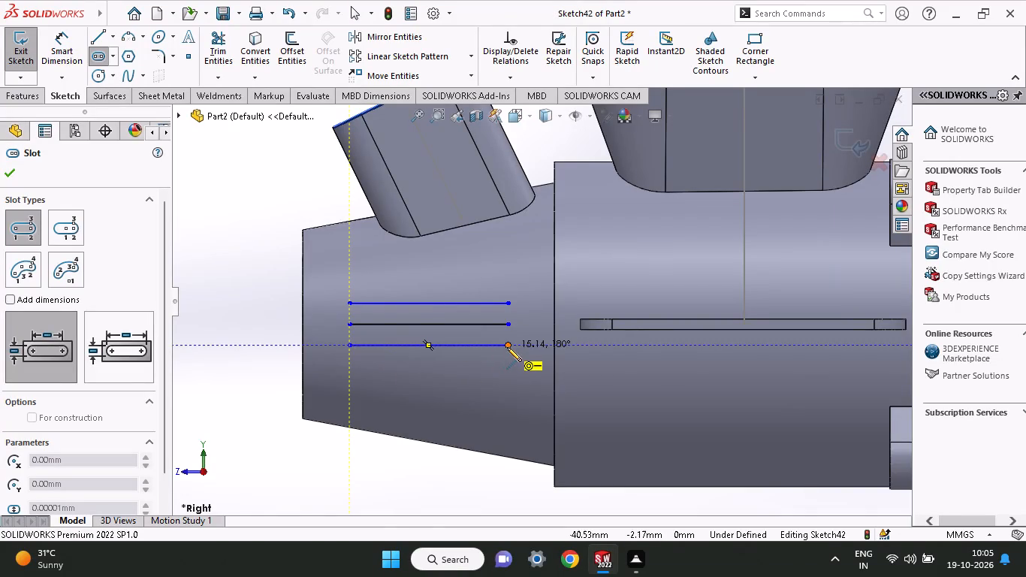
click(515, 352)
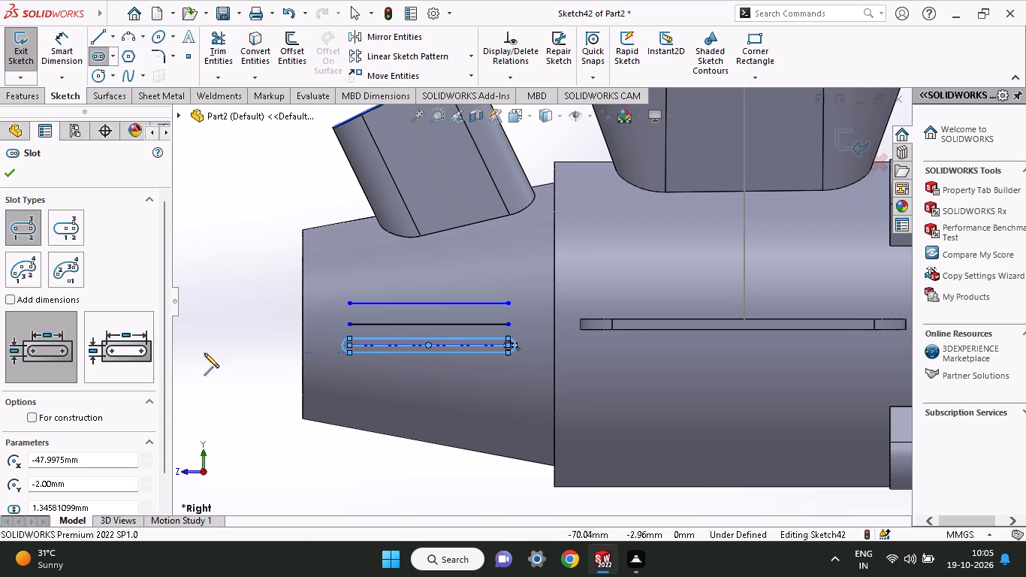
drag(166, 337, 158, 448)
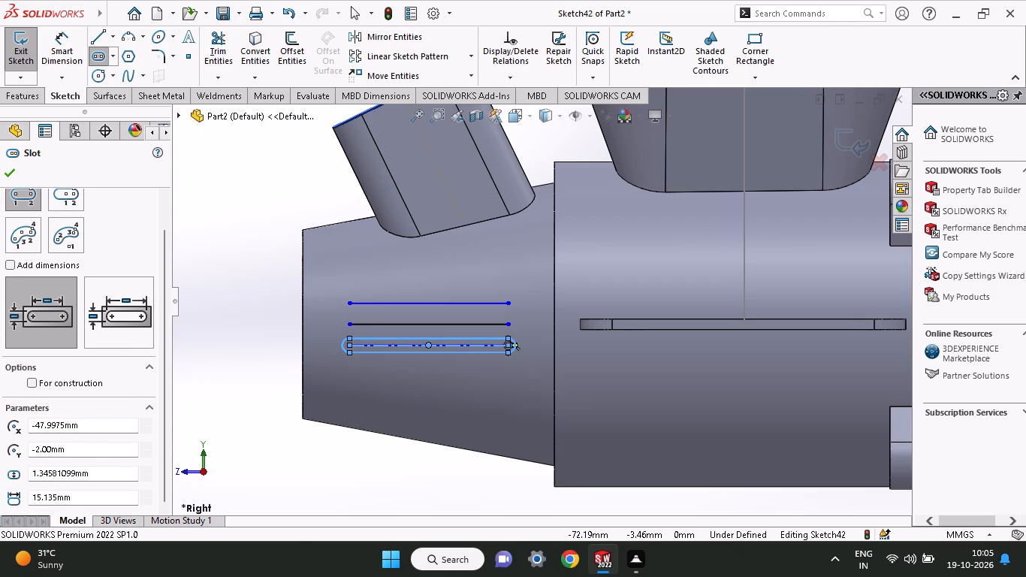
drag(92, 469, 0, 469)
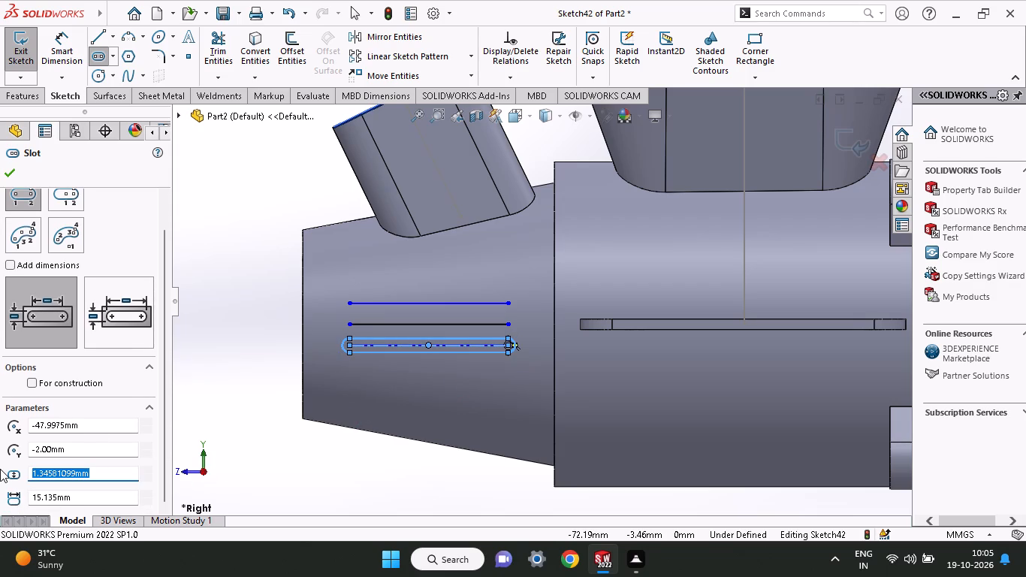
key(2)
key(Return)
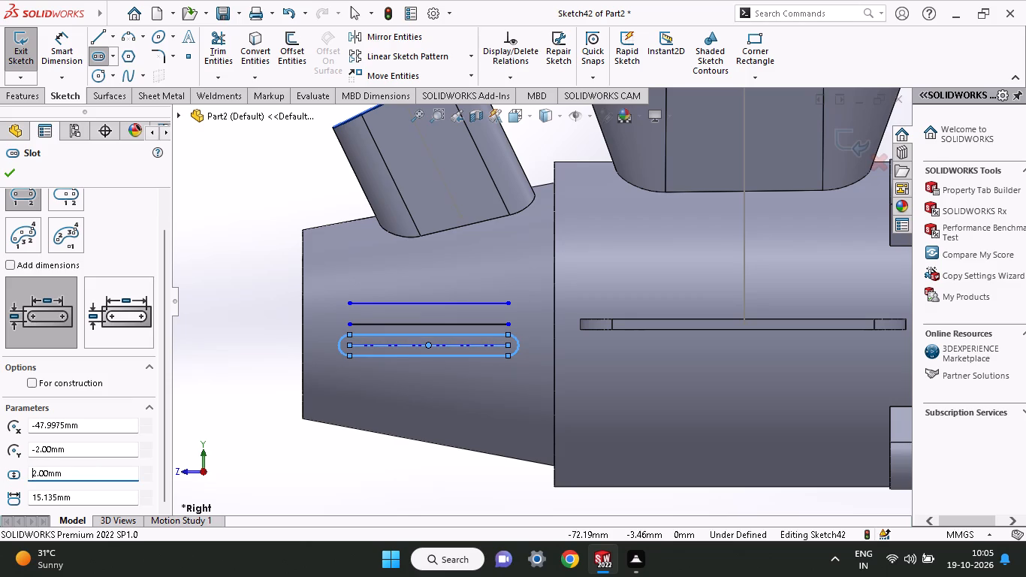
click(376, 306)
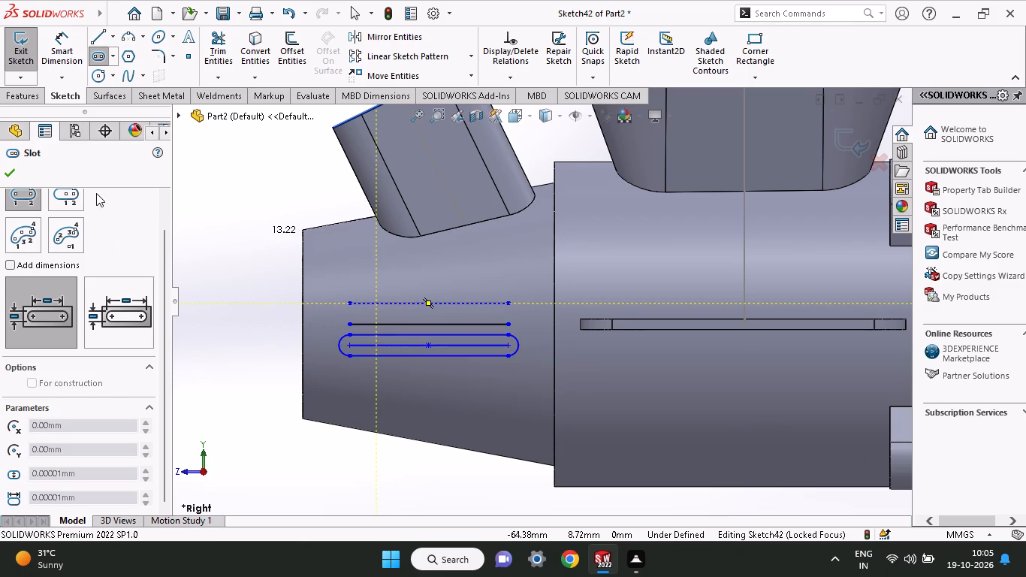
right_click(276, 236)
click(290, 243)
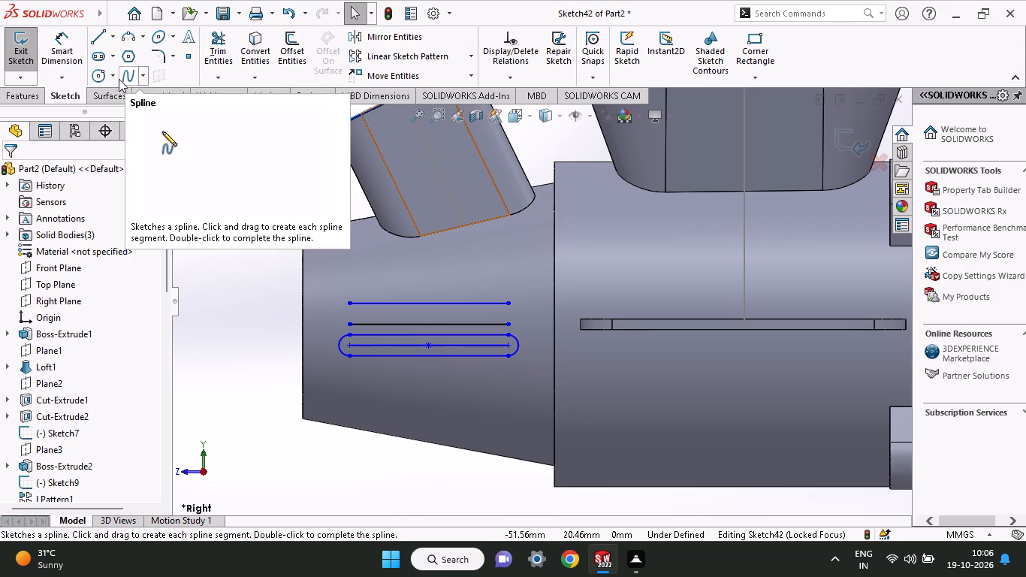
Sketch a straight slot along the upper offset line, centred on its two endpoints, and set the slot width to 2 mm.
click(104, 56)
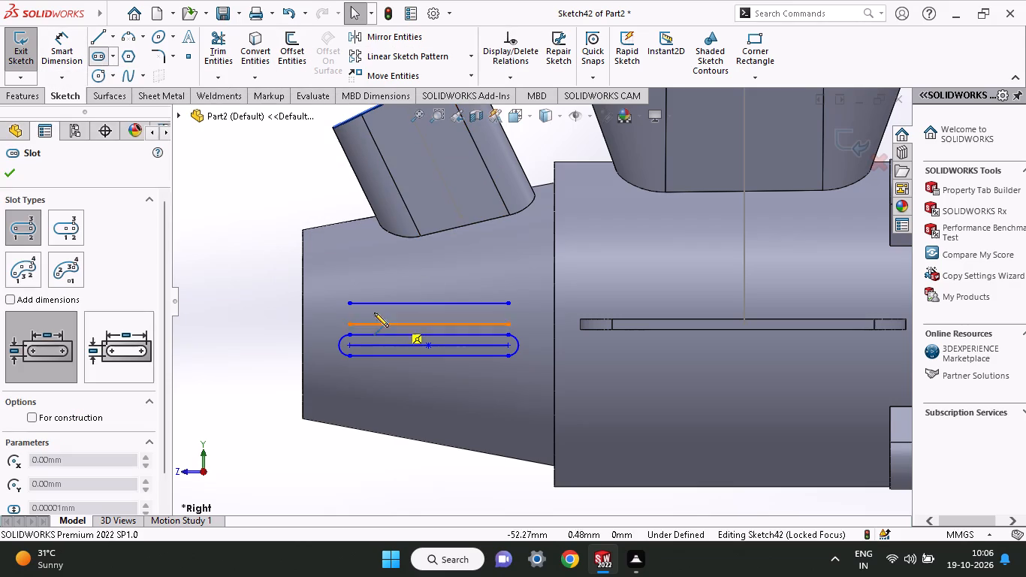
click(347, 303)
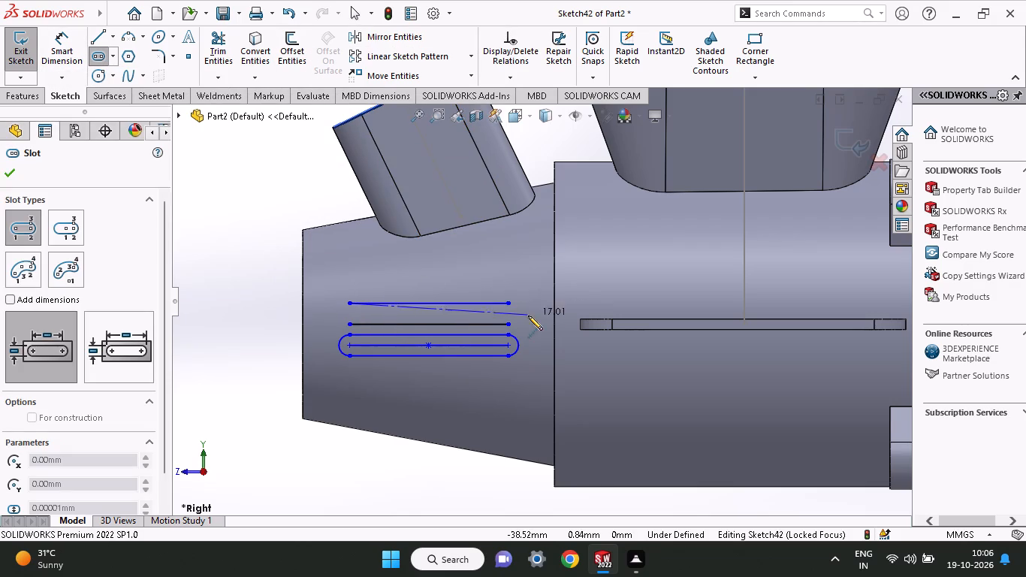
click(506, 304)
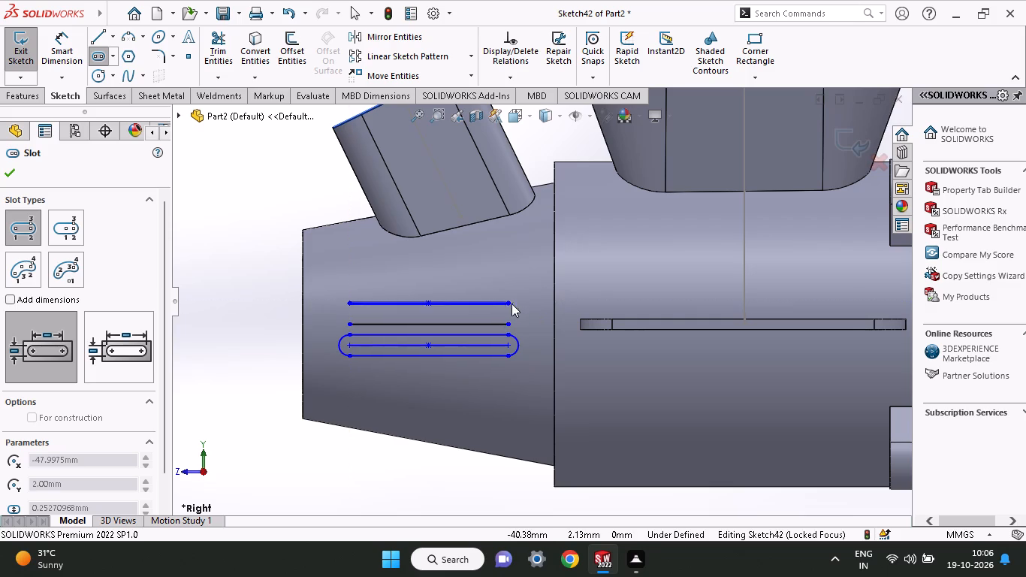
click(530, 317)
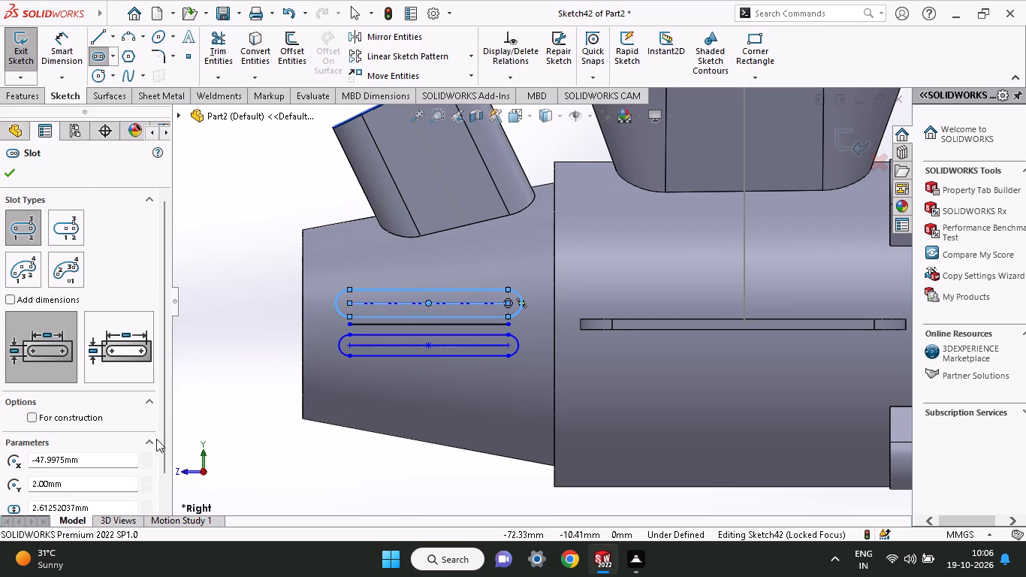
drag(164, 422, 161, 478)
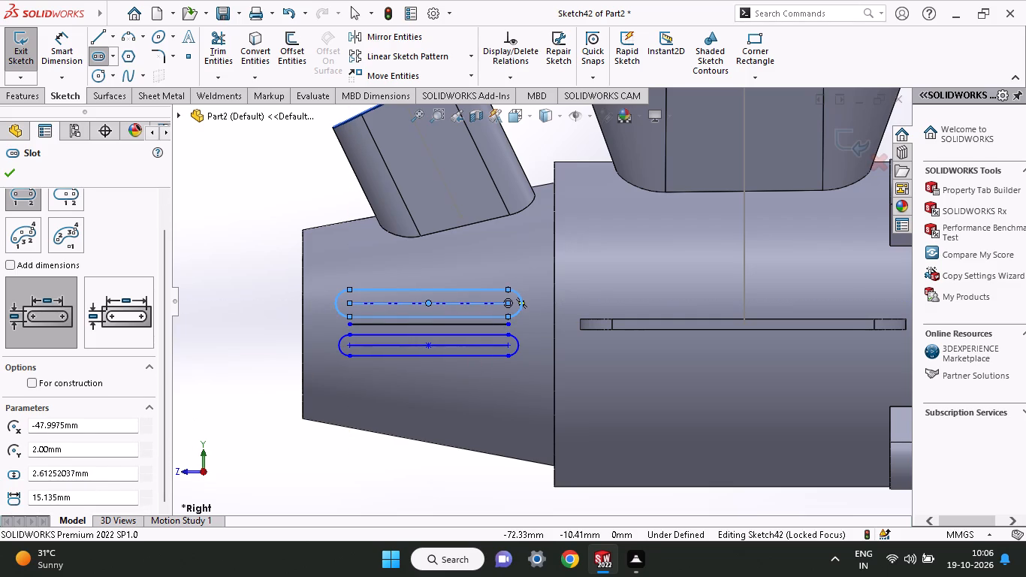
drag(100, 471, 0, 442)
key(2)
key(Return)
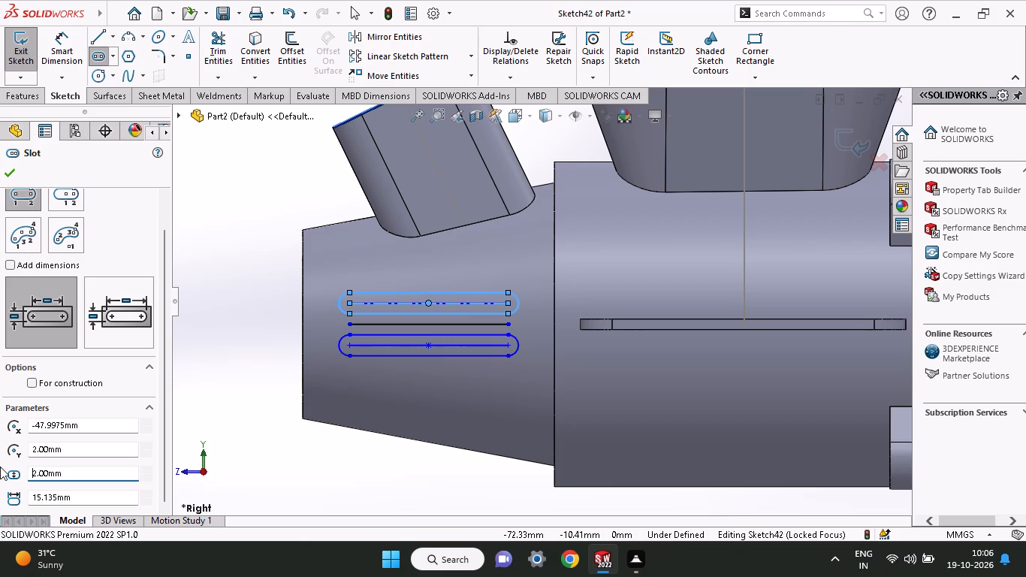
Finish the slots and delete the two offset lines lying along their centrelines on the nose.
click(0, 171)
click(2, 171)
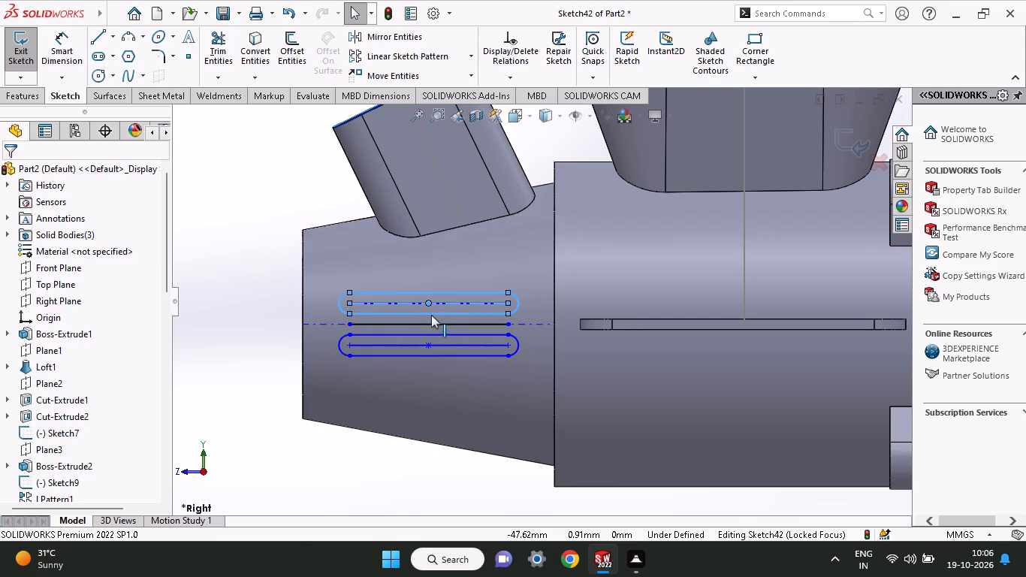
click(415, 304)
right_click(415, 304)
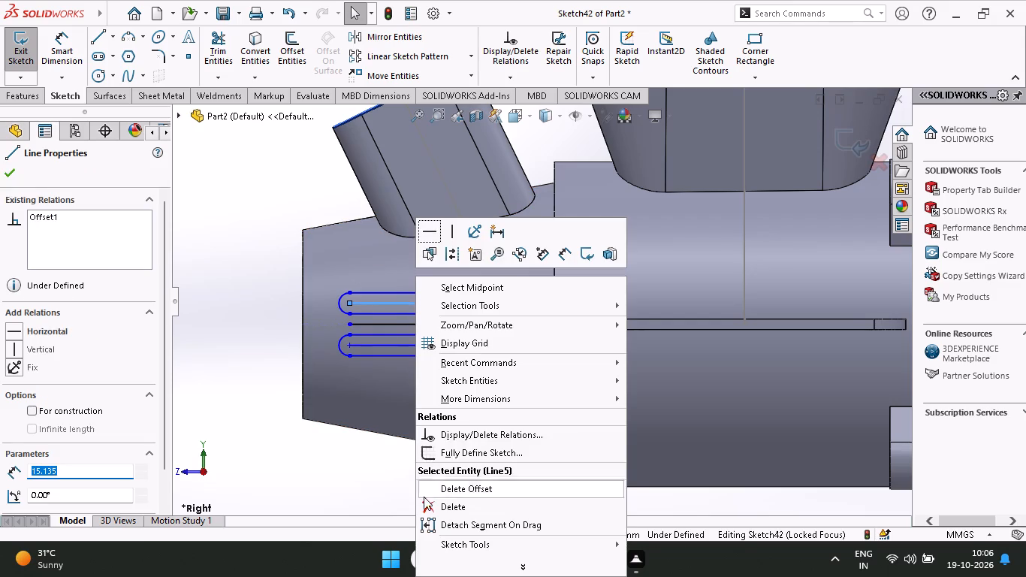
click(435, 511)
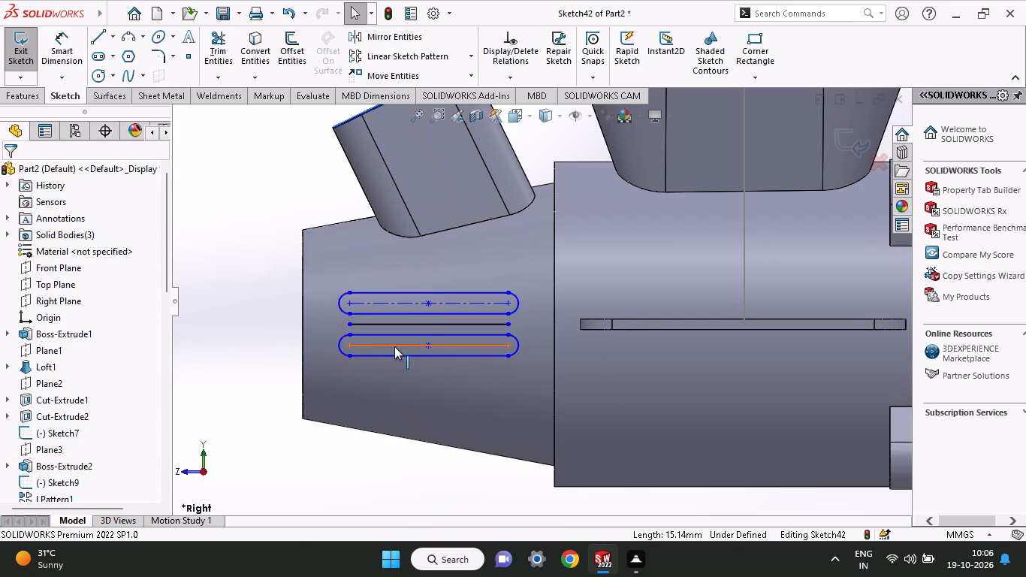
click(394, 346)
right_click(394, 346)
click(420, 511)
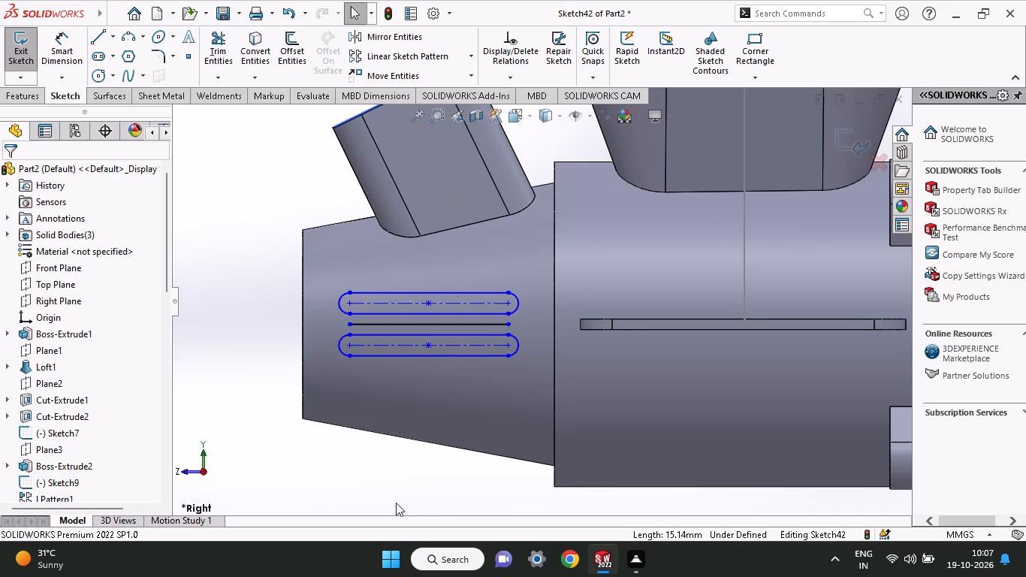
Extrude-cut both slot contours through the nose, blind 31 mm in the first direction and 24 mm in the second.
click(11, 92)
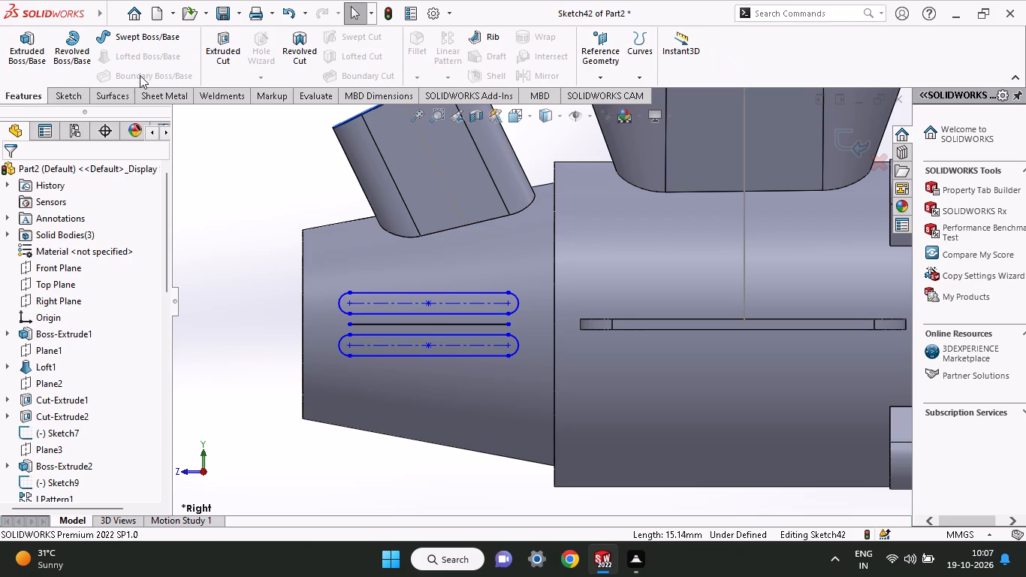
click(224, 47)
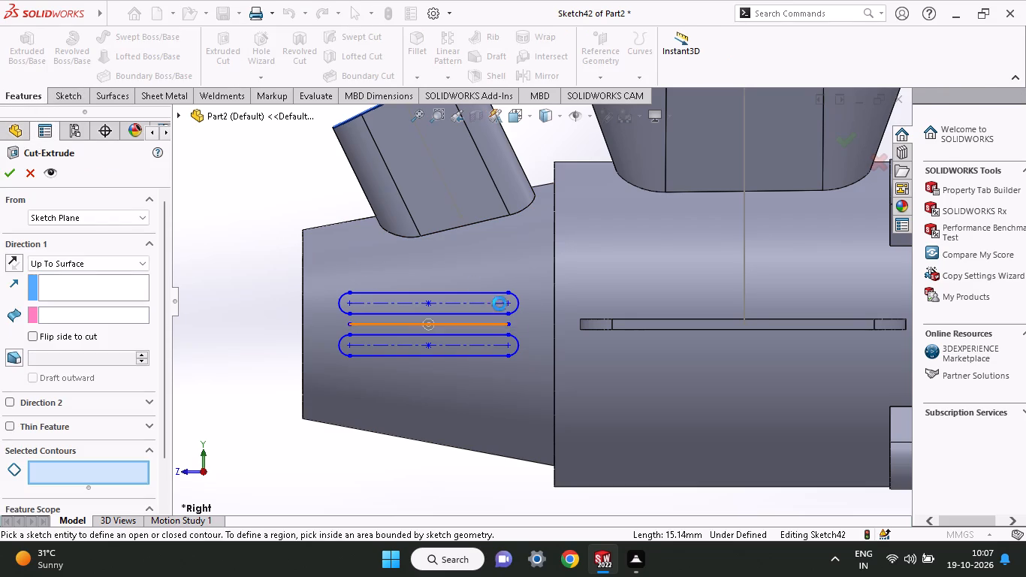
click(497, 295)
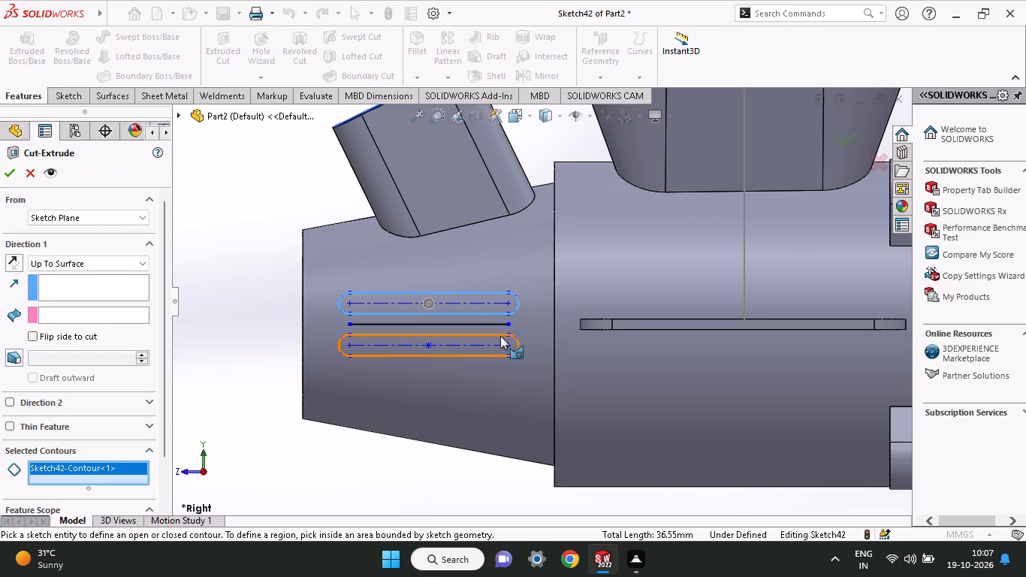
click(500, 334)
middle_drag(557, 374, 608, 400)
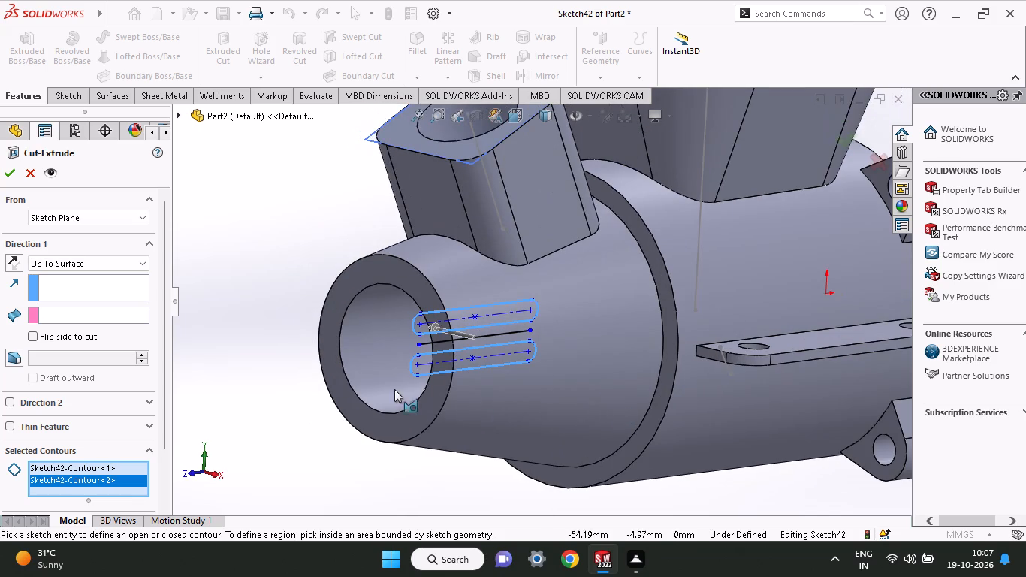
drag(433, 327, 432, 327)
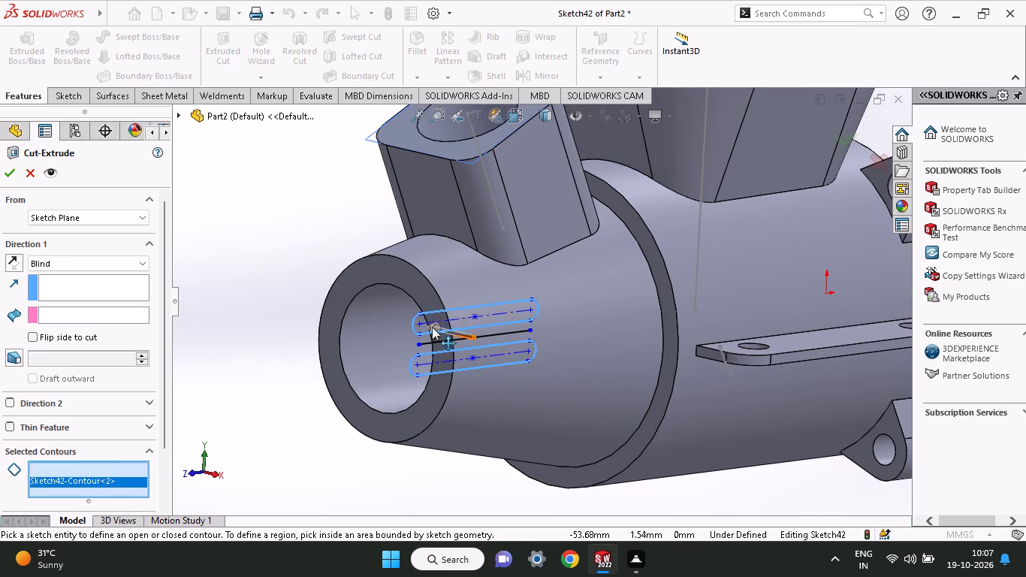
drag(432, 327, 241, 303)
drag(560, 356, 608, 365)
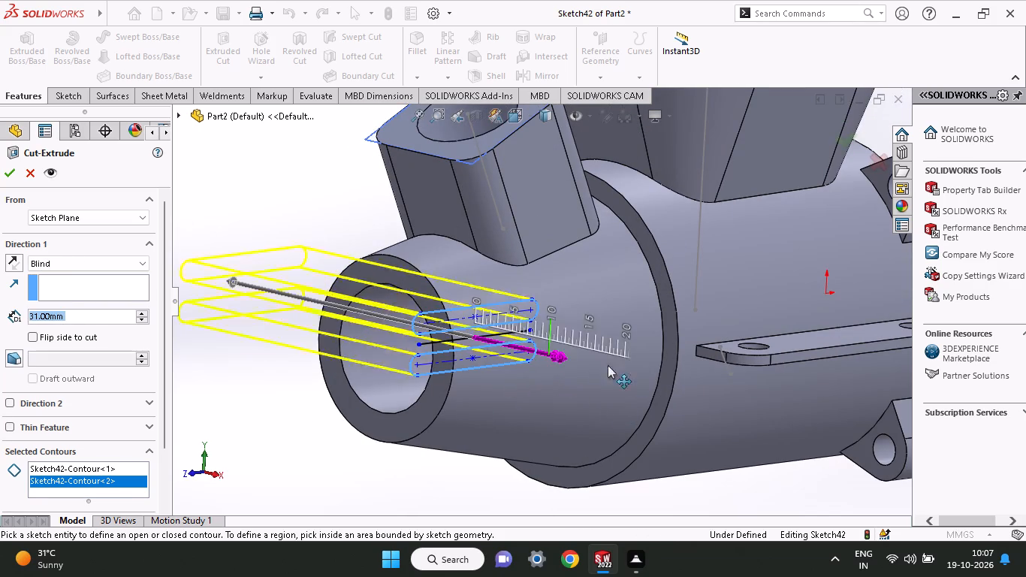
drag(608, 365, 651, 387)
middle_drag(394, 466, 353, 437)
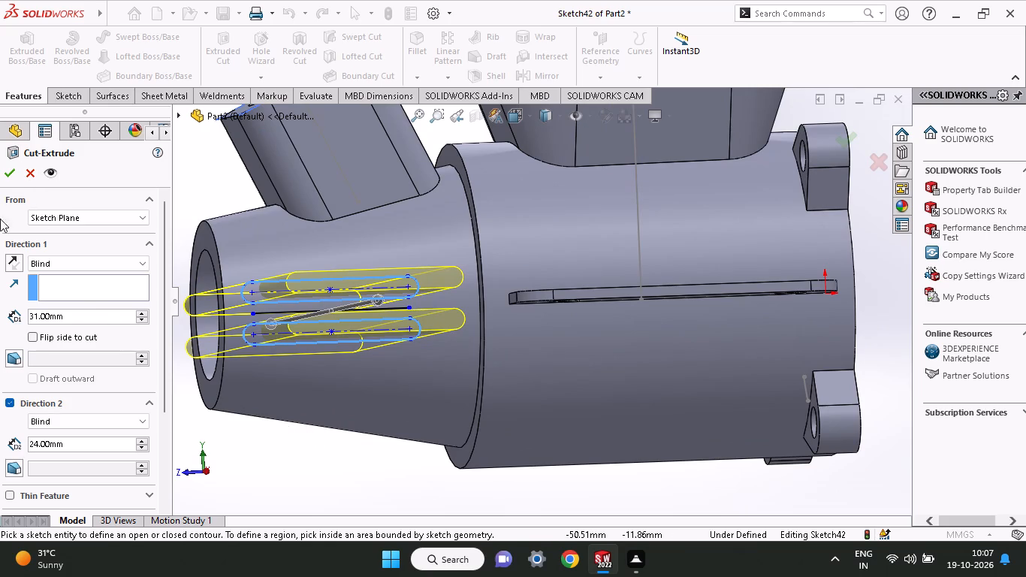
click(2, 172)
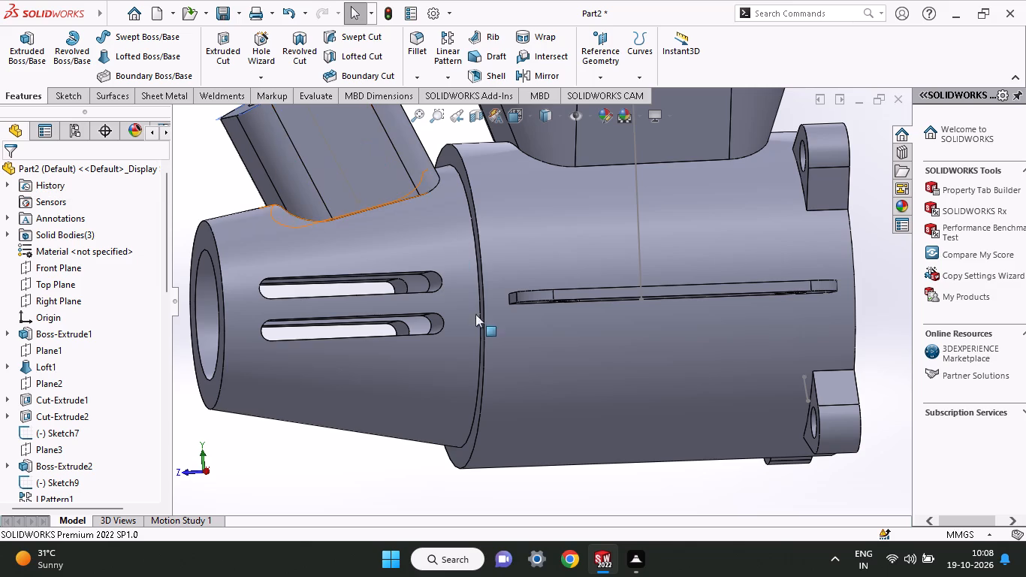
On the crankcase's annular shoulder face behind the nose, sketch an origin-centred circle of 15.5 mm radius matching its outer edge, and close the sketch.
middle_drag(492, 358, 511, 373)
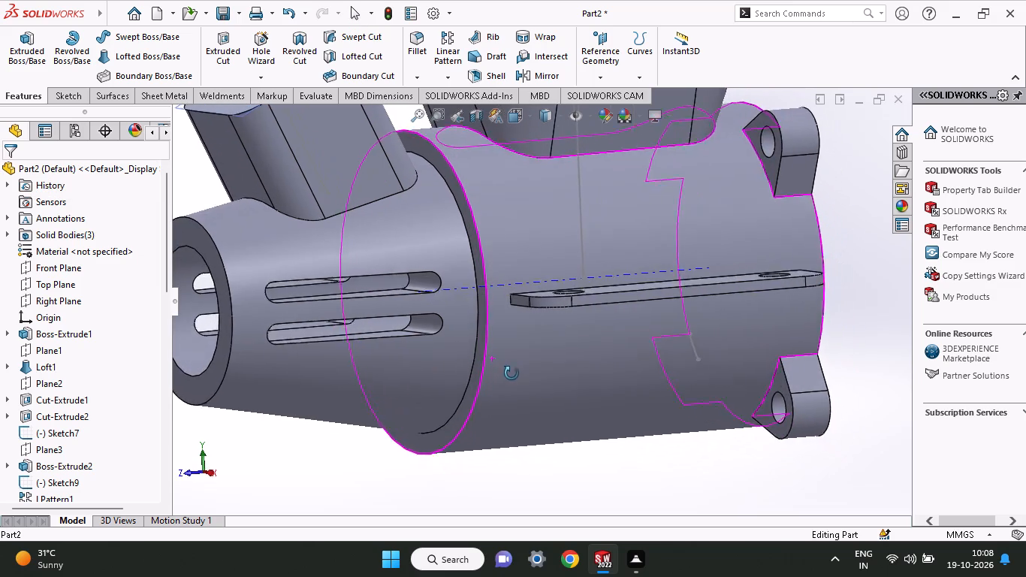
middle_drag(511, 373, 475, 346)
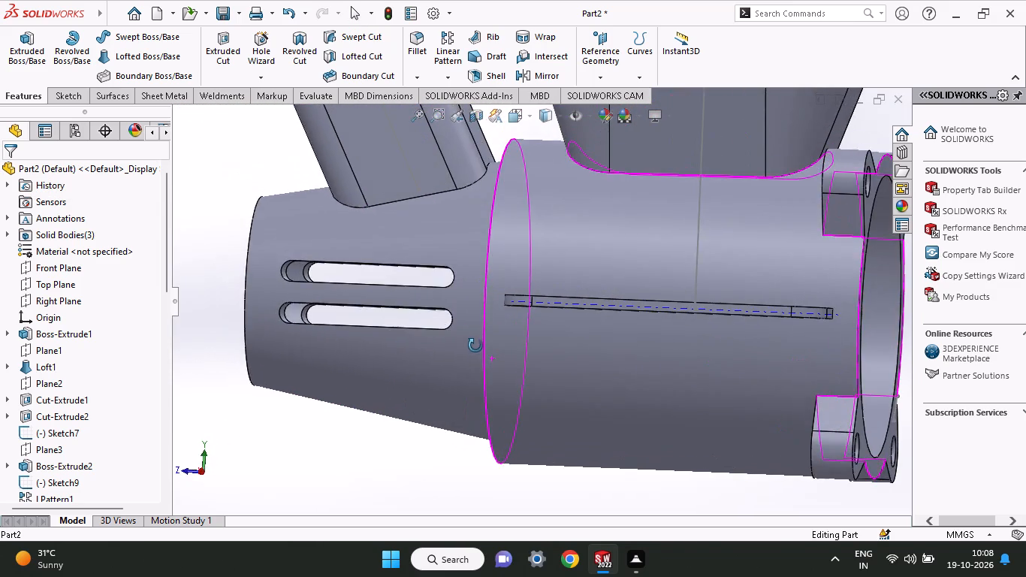
middle_drag(475, 346, 524, 343)
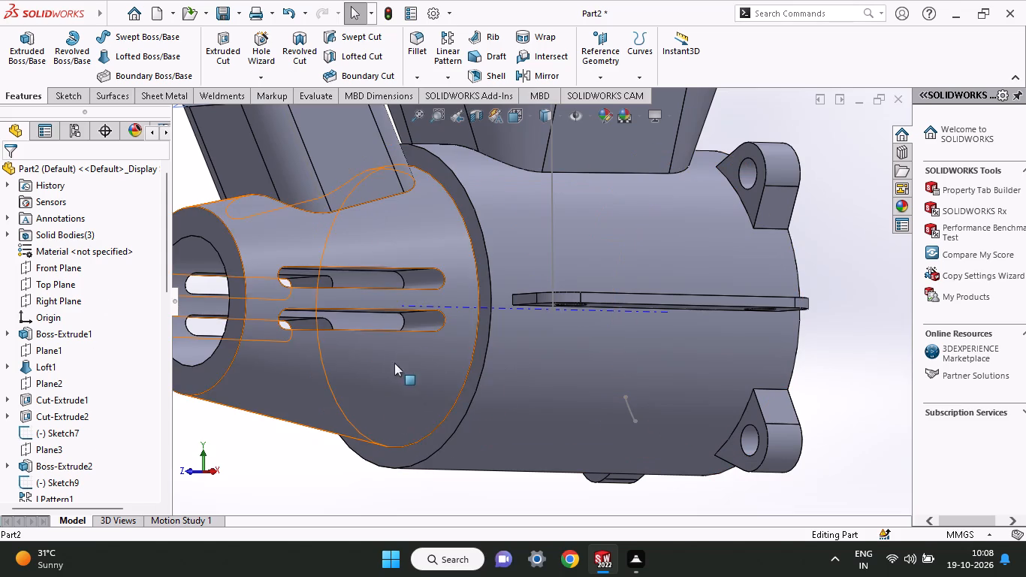
click(481, 330)
click(542, 280)
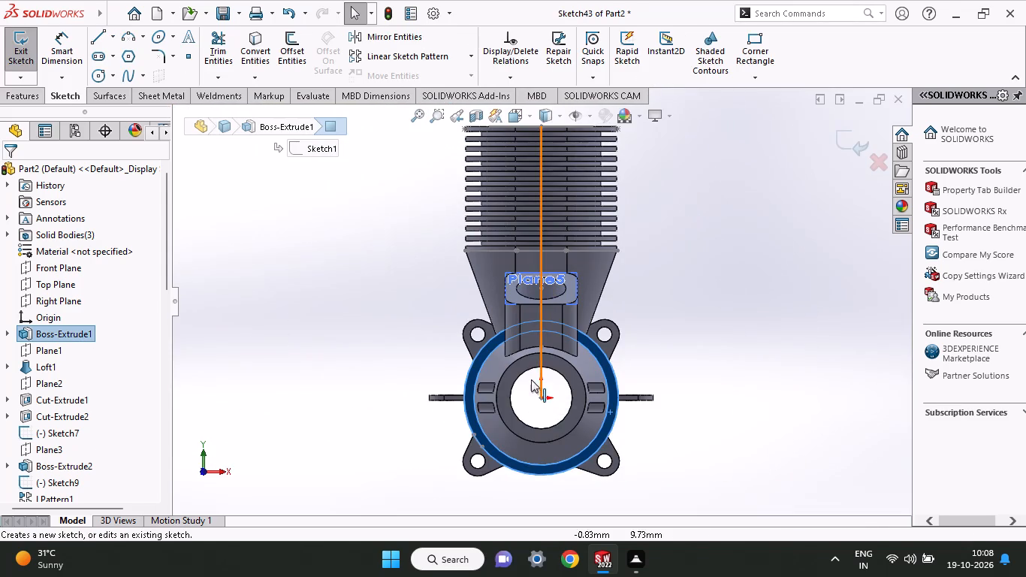
click(100, 77)
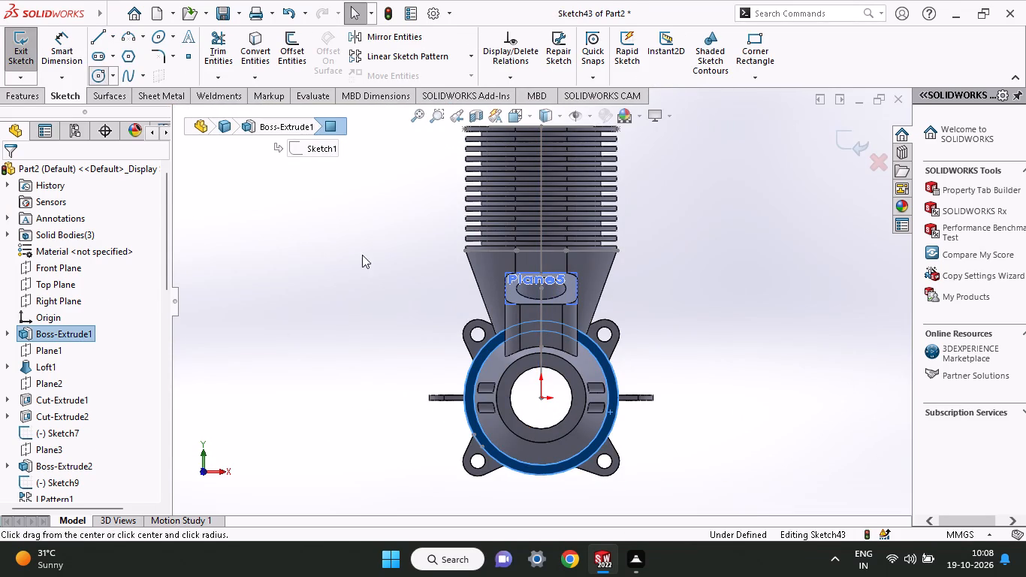
click(539, 402)
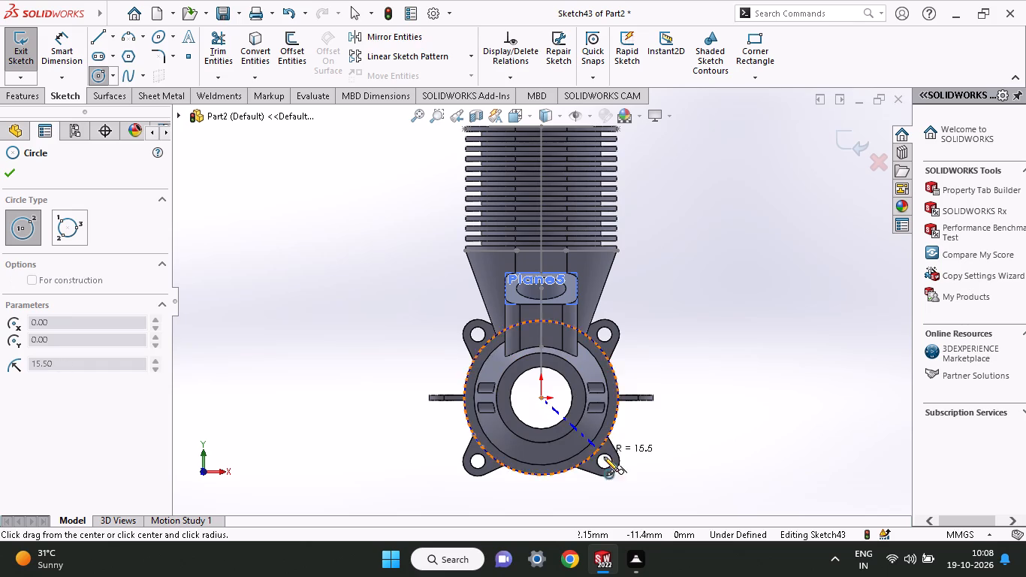
click(605, 445)
right_click(663, 290)
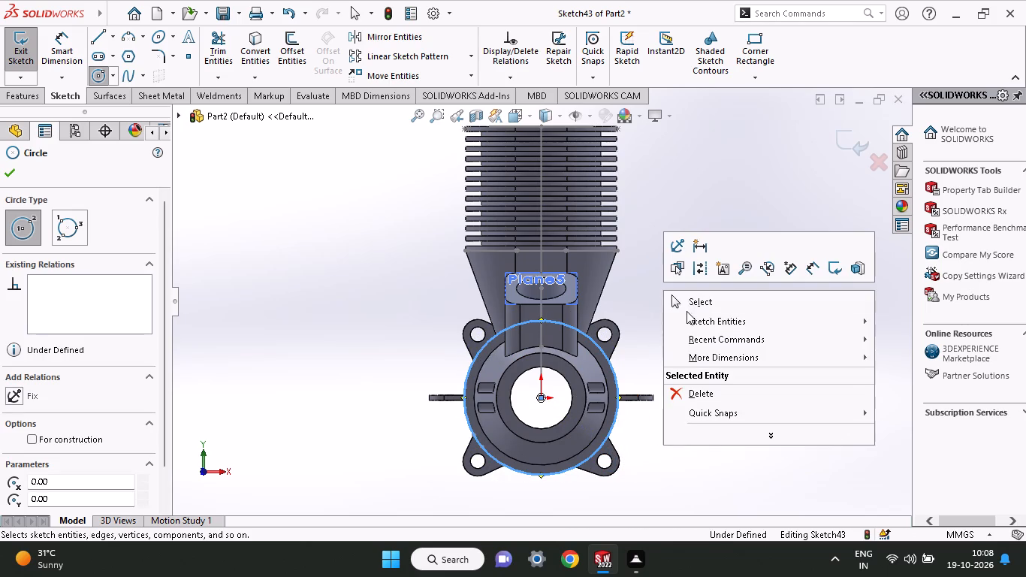
click(687, 298)
middle_drag(680, 352, 674, 352)
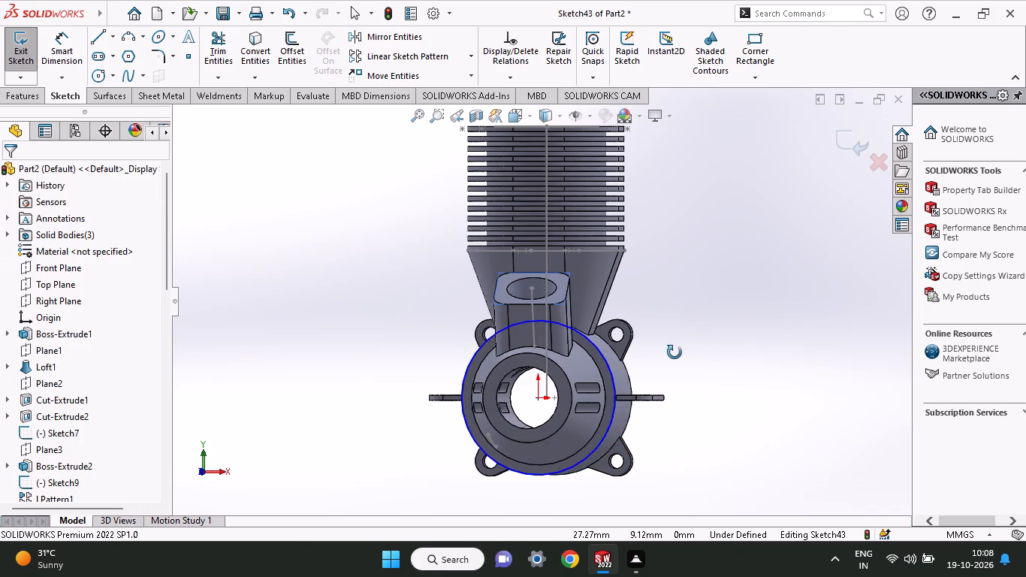
middle_drag(674, 352, 601, 358)
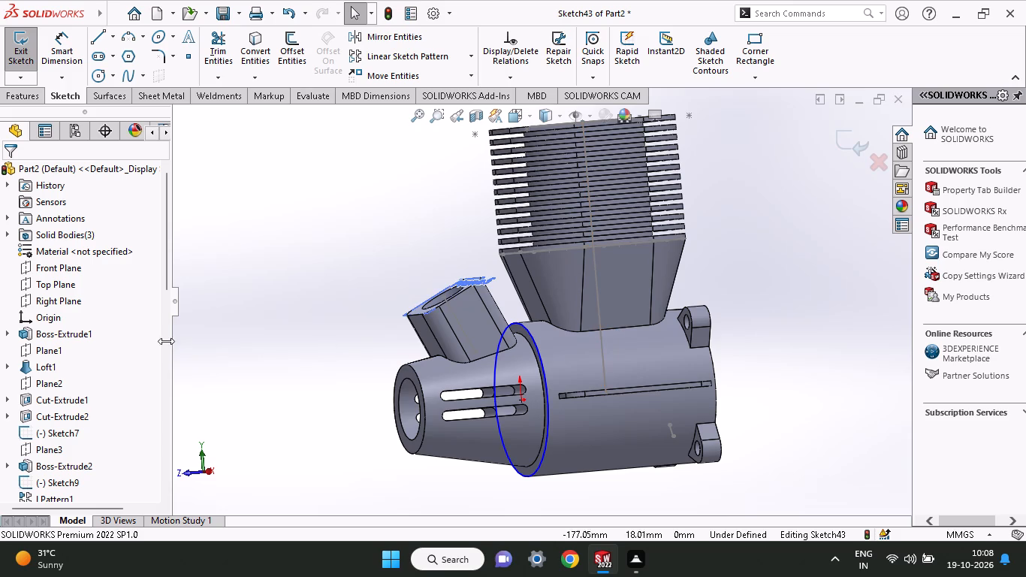
right_click(246, 179)
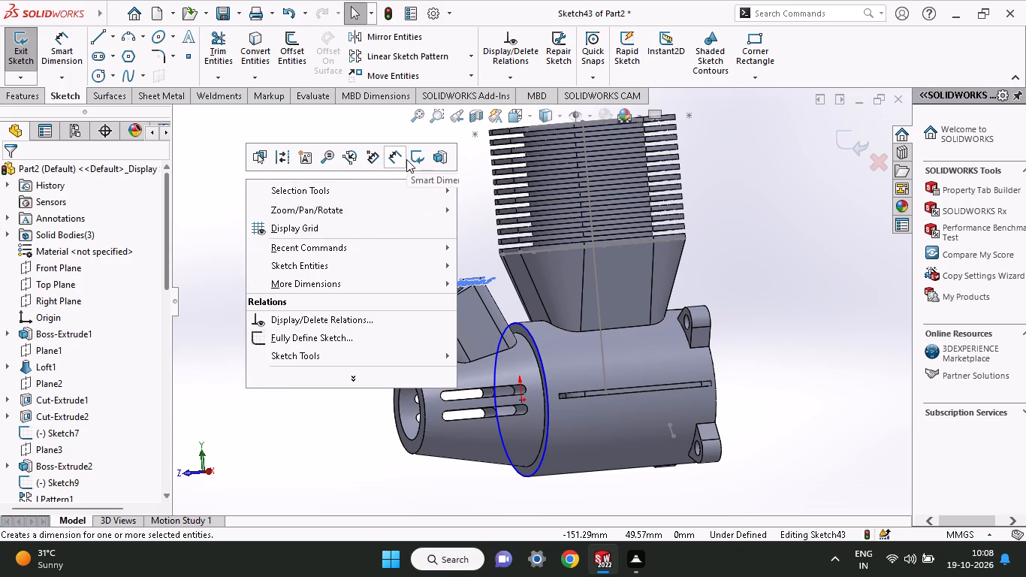
click(406, 159)
On the nose's front ring face, sketch an origin-centred circle along its outer edge and close the sketch.
middle_drag(402, 226, 422, 237)
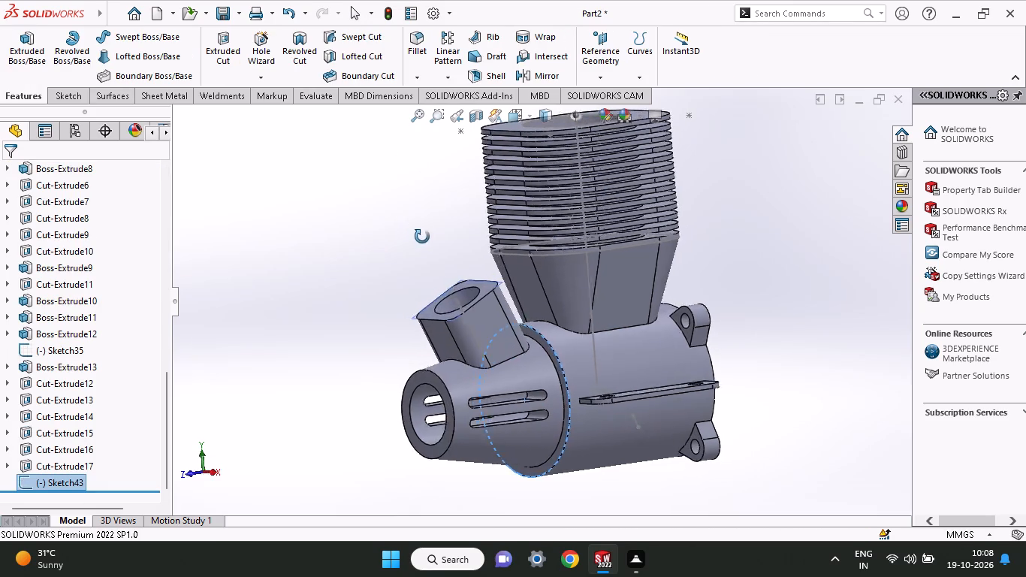
middle_drag(422, 237, 440, 248)
click(445, 388)
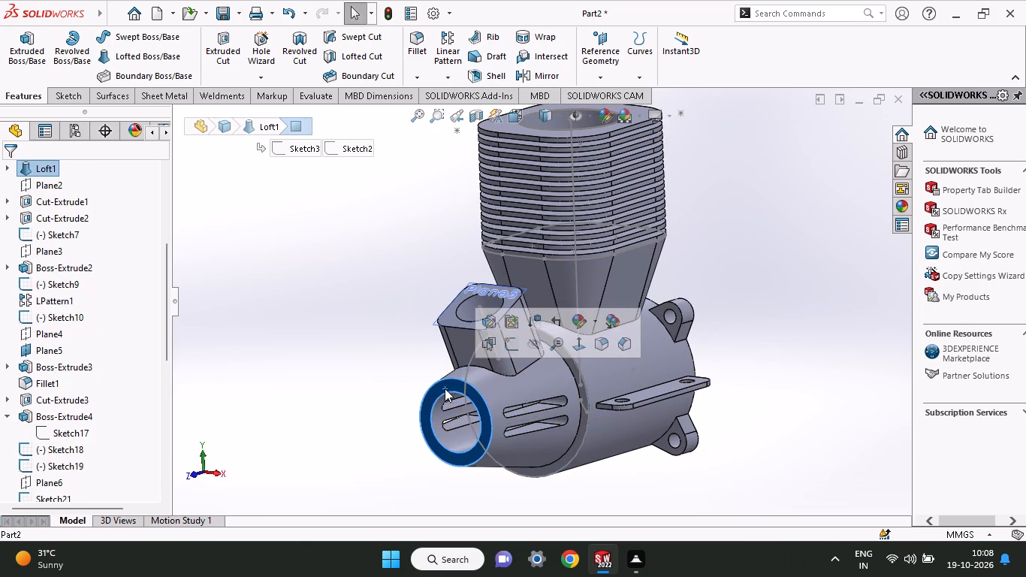
click(514, 349)
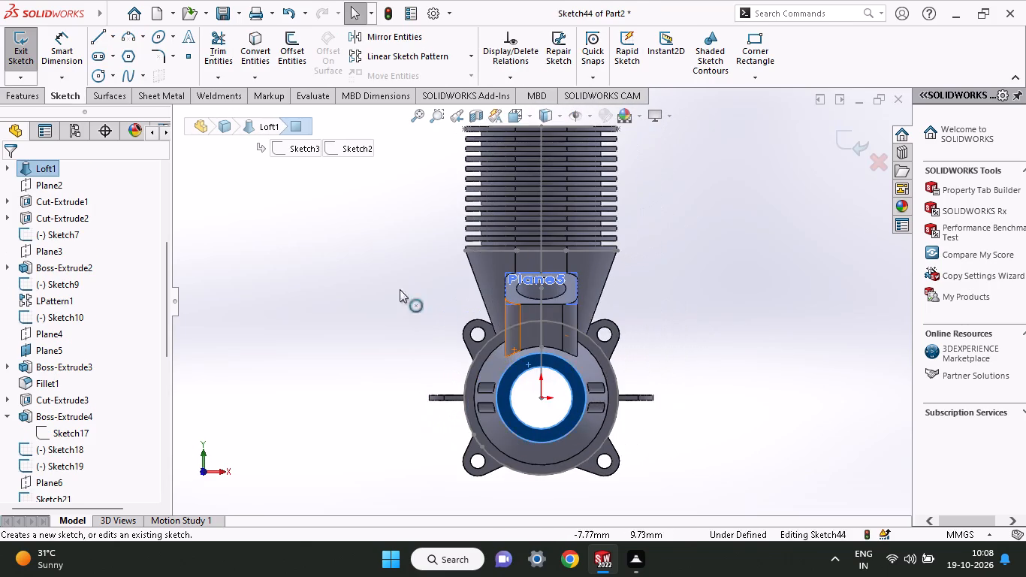
click(97, 77)
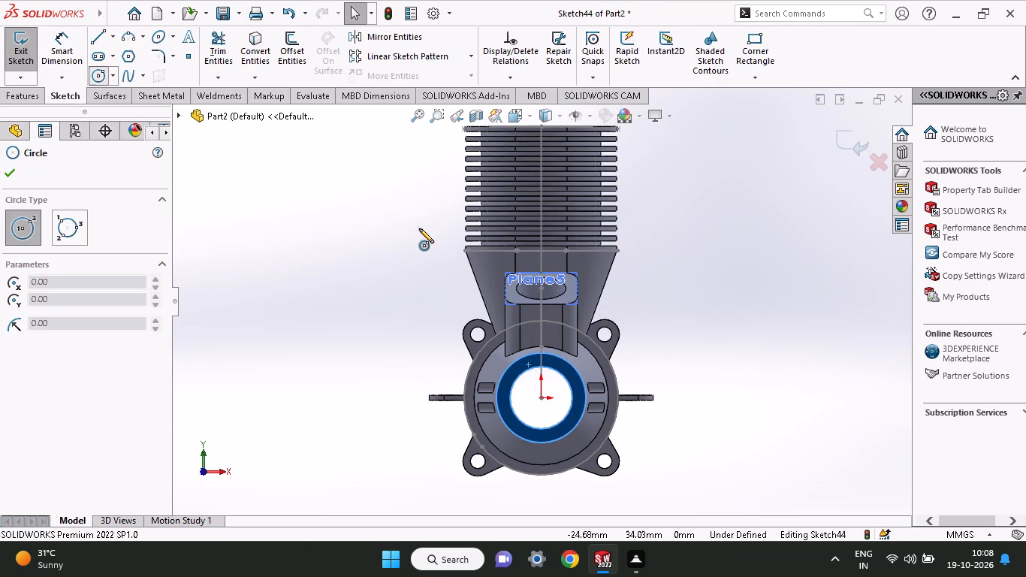
click(539, 398)
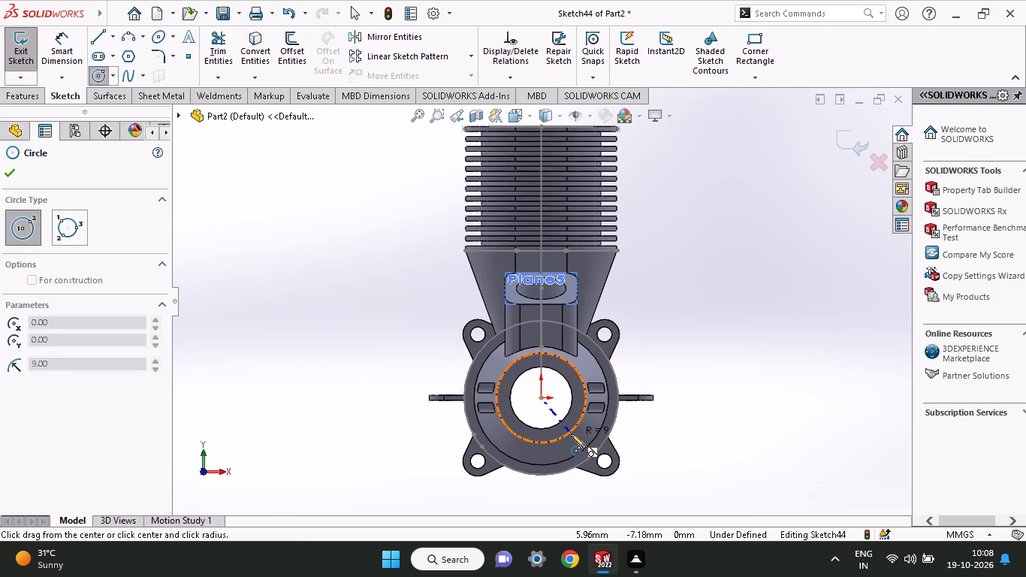
click(584, 387)
middle_drag(649, 341, 592, 380)
right_click(8, 168)
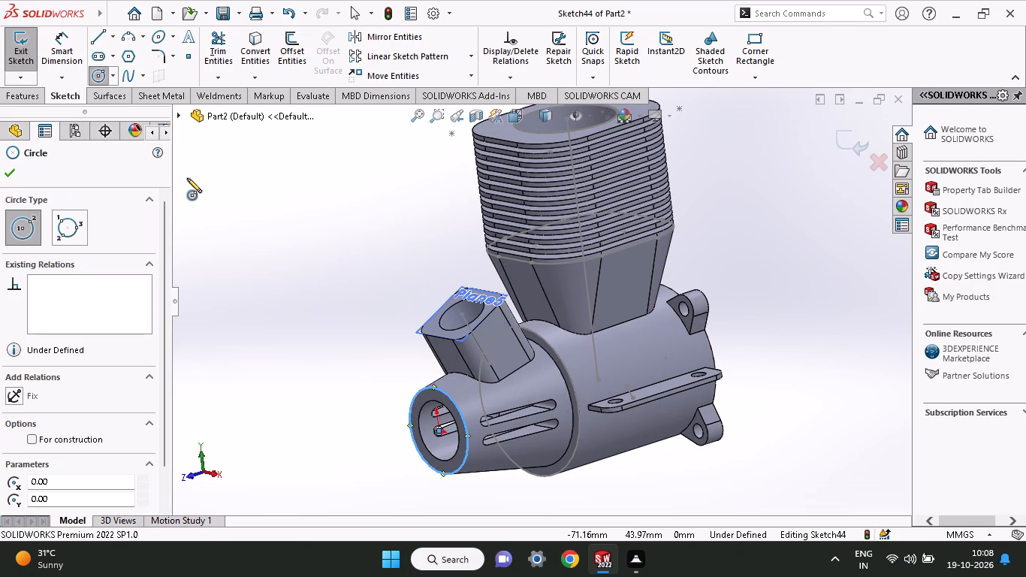
click(10, 178)
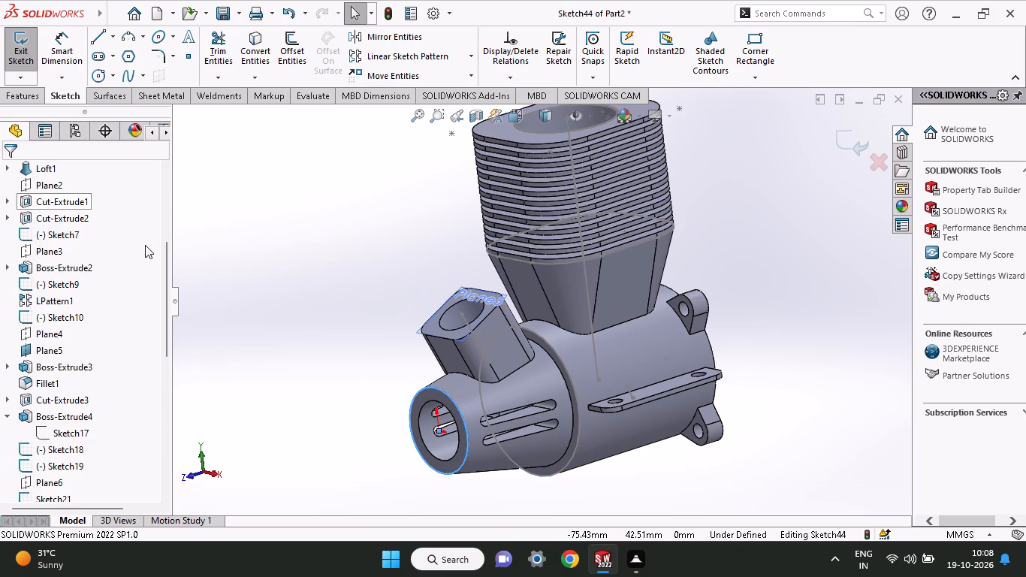
right_click(247, 211)
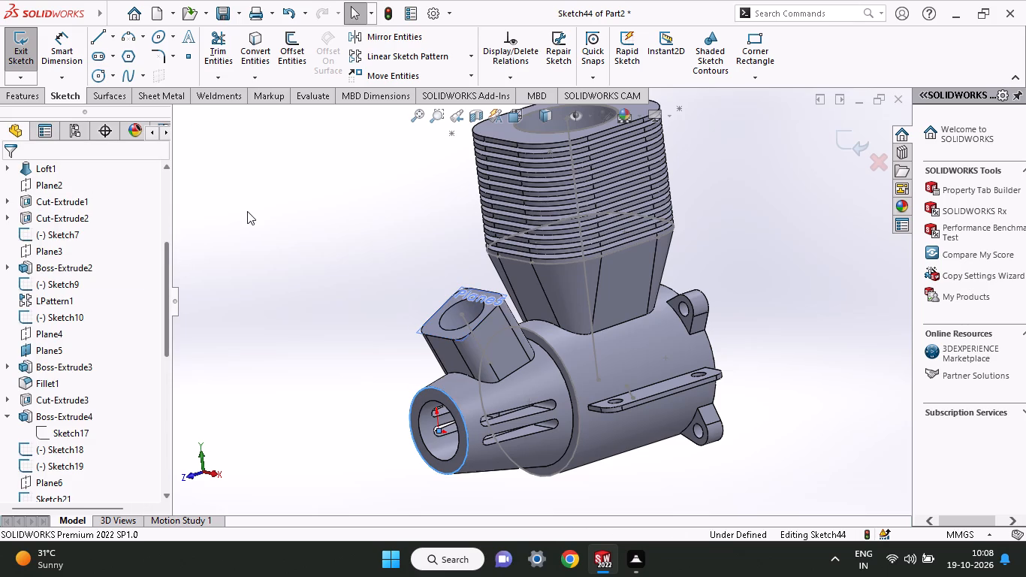
click(420, 194)
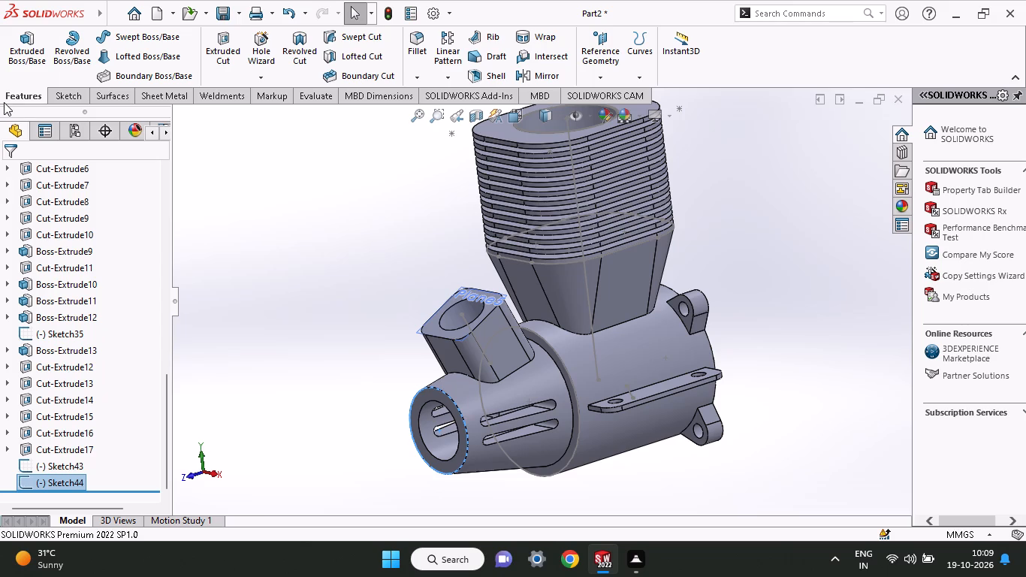
Loft a solid from the nose's front circle sketch to the circular edge at the nose's base, aligning the front connector point with the rear one.
click(180, 56)
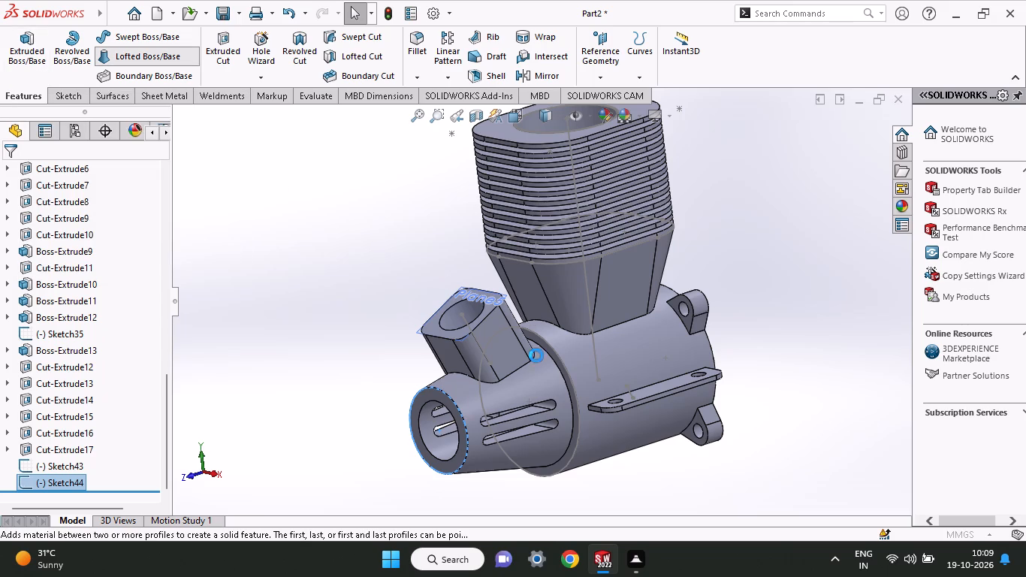
click(564, 381)
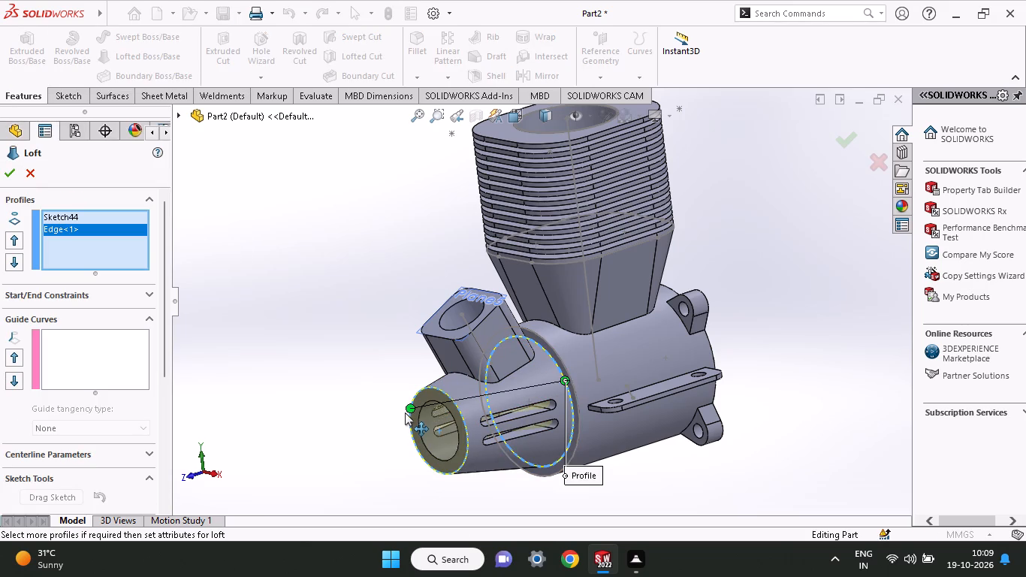
drag(412, 406, 442, 403)
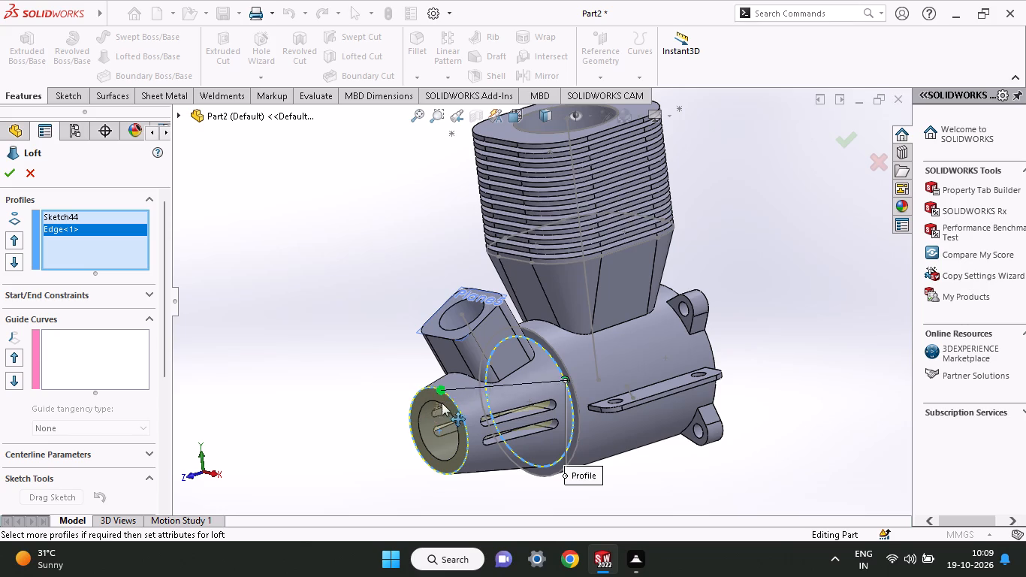
drag(442, 403, 464, 429)
middle_drag(329, 426, 320, 340)
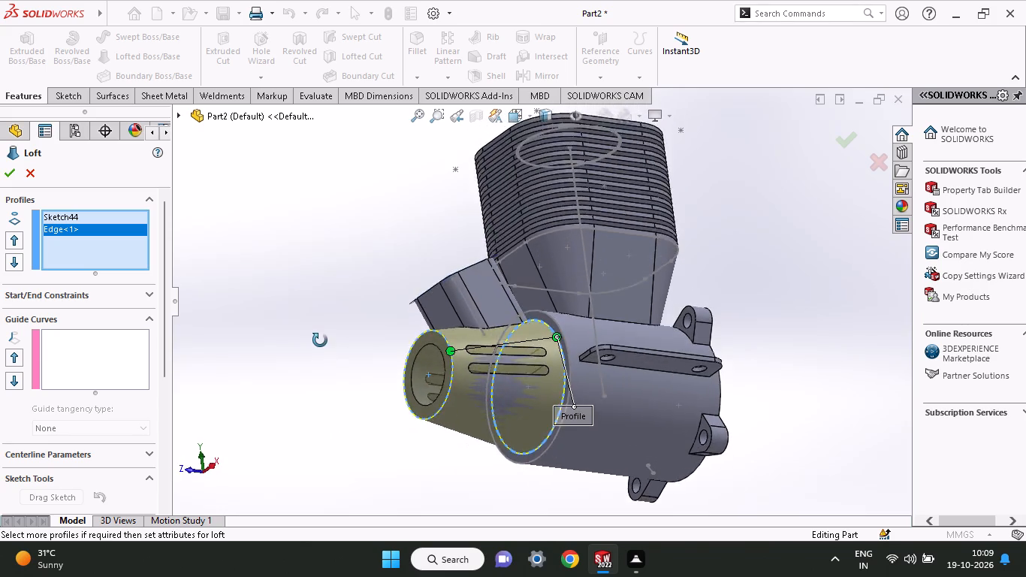
middle_drag(320, 340, 388, 409)
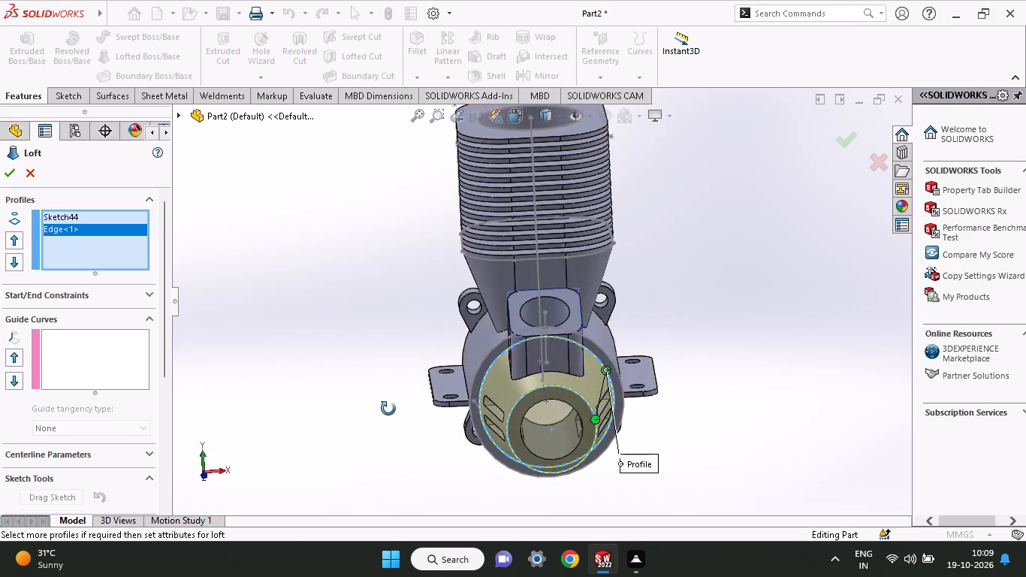
middle_drag(388, 409, 345, 411)
click(6, 174)
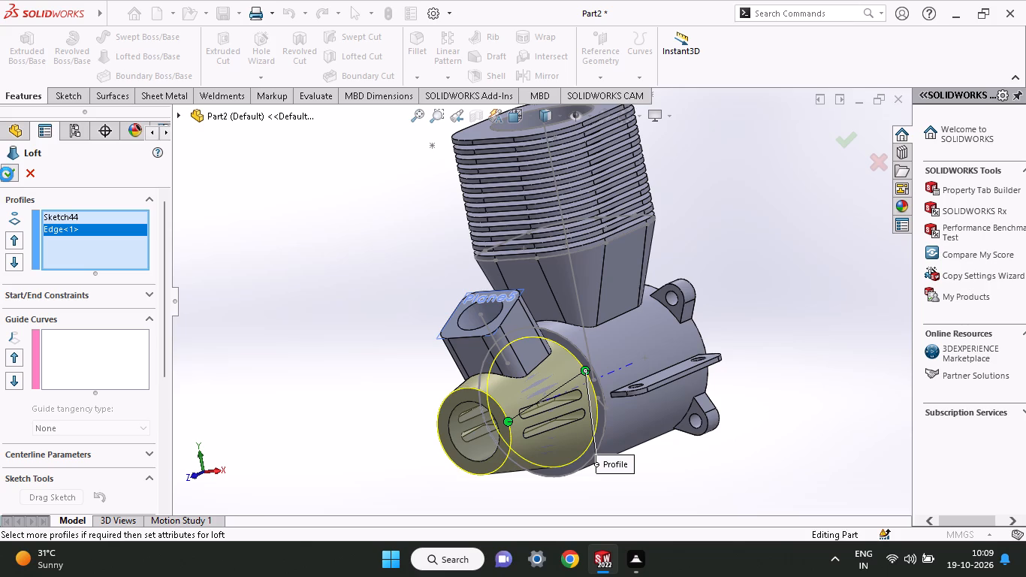
On the nose's closed front face, sketch an origin-centred circle and dimension its diameter to 12.5 mm.
middle_drag(438, 400, 173, 556)
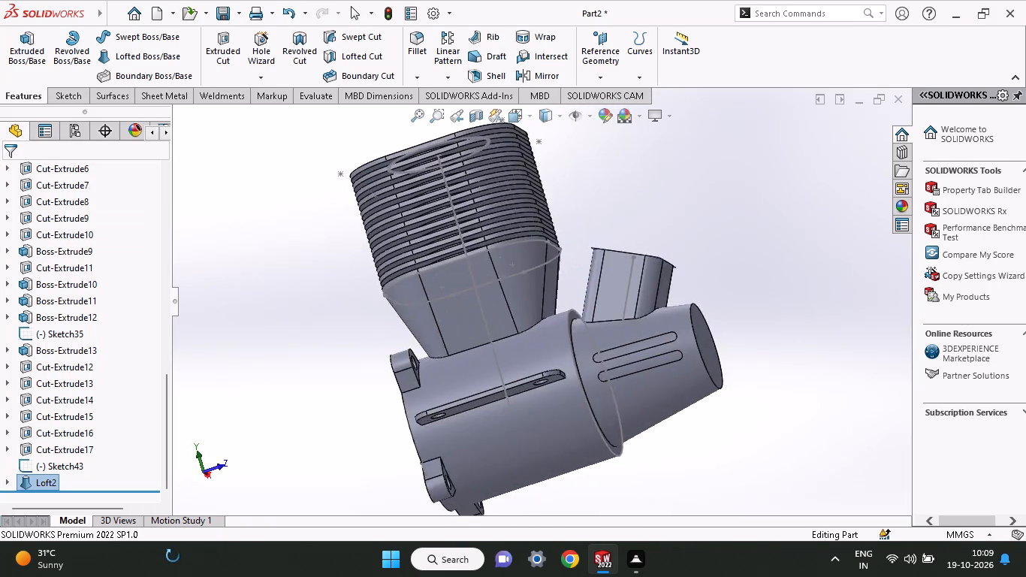
middle_drag(173, 556, 421, 379)
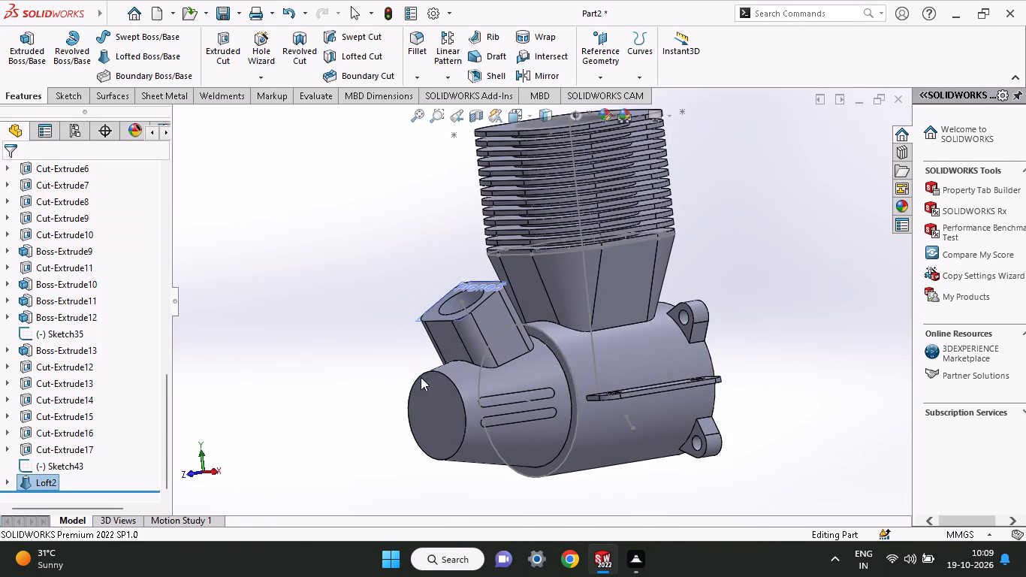
click(455, 424)
click(525, 381)
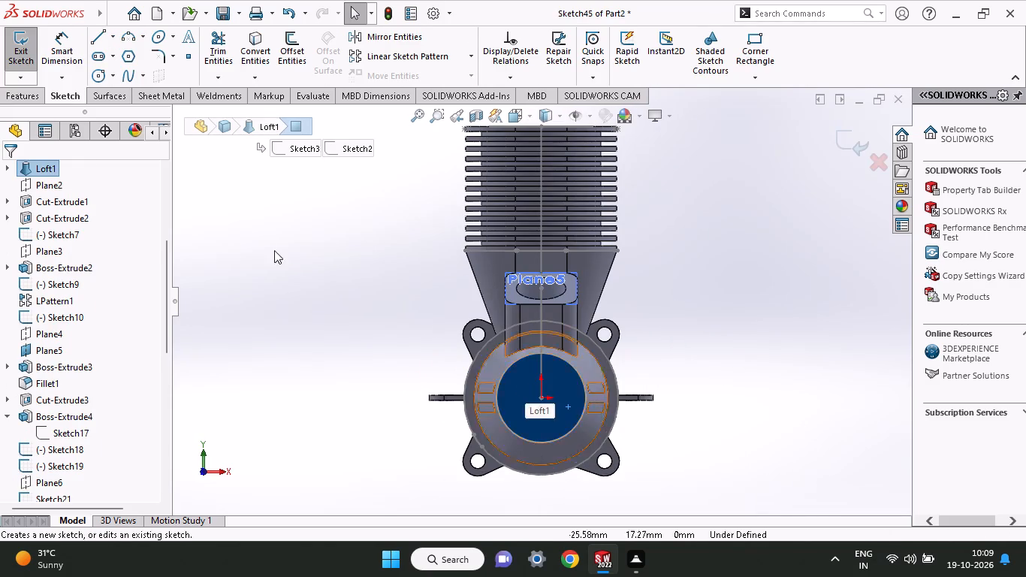
click(96, 77)
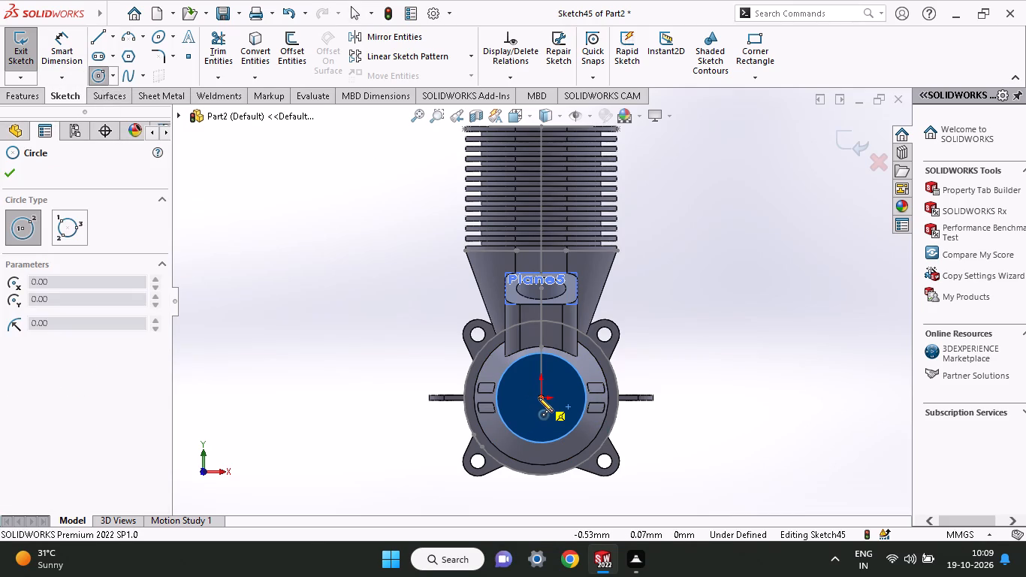
click(539, 397)
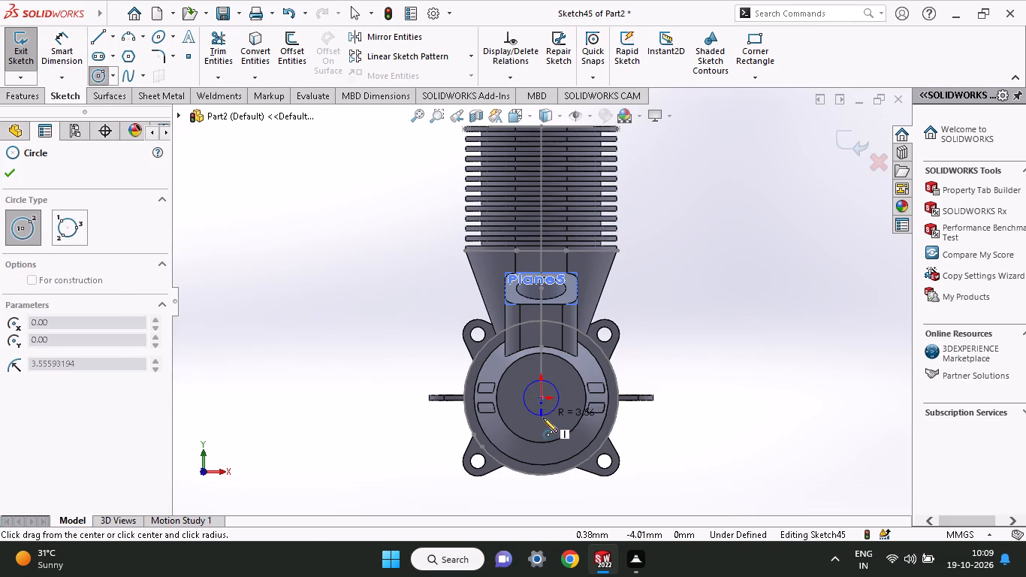
click(543, 418)
click(69, 47)
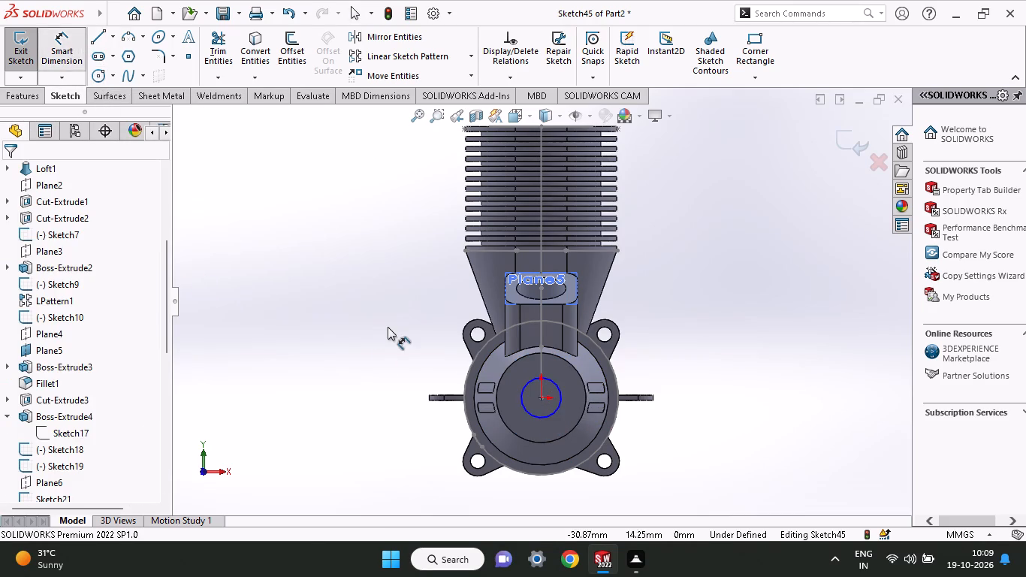
click(524, 410)
click(329, 360)
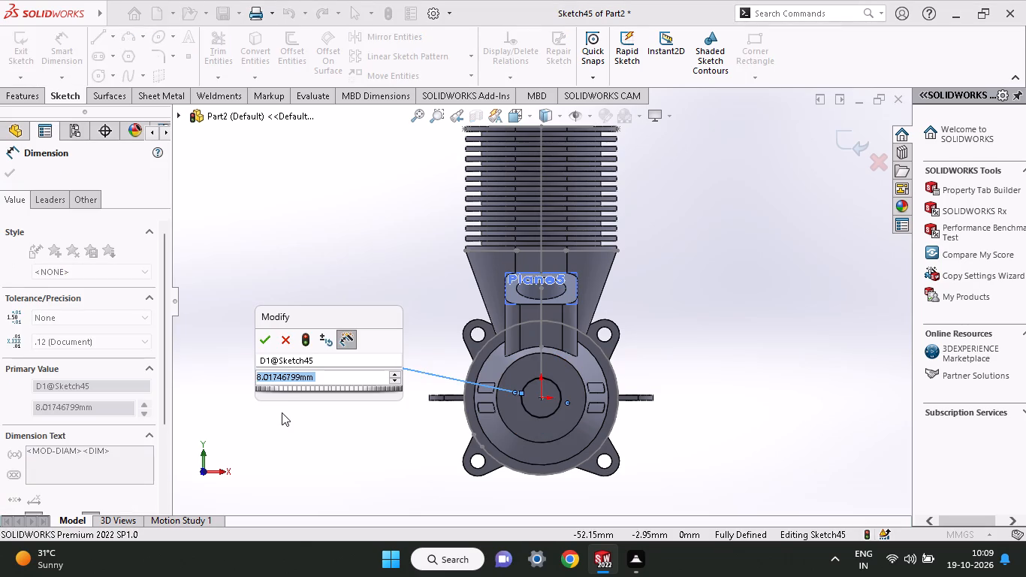
text(12.5)
key(Return)
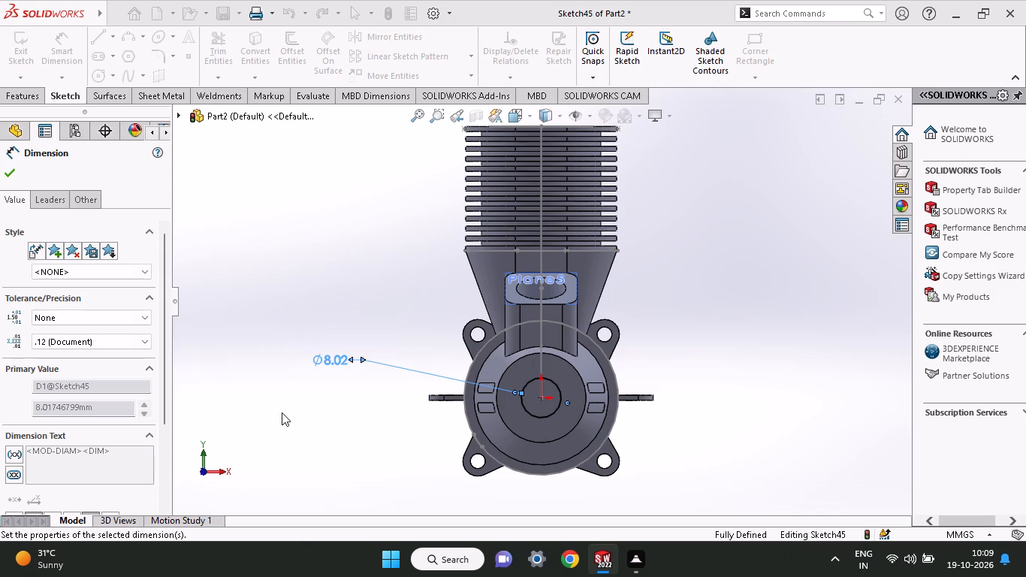
Extrude-cut the 12.5 mm circle into the nose, blind to a depth of 24 mm.
middle_drag(343, 290, 278, 292)
click(17, 92)
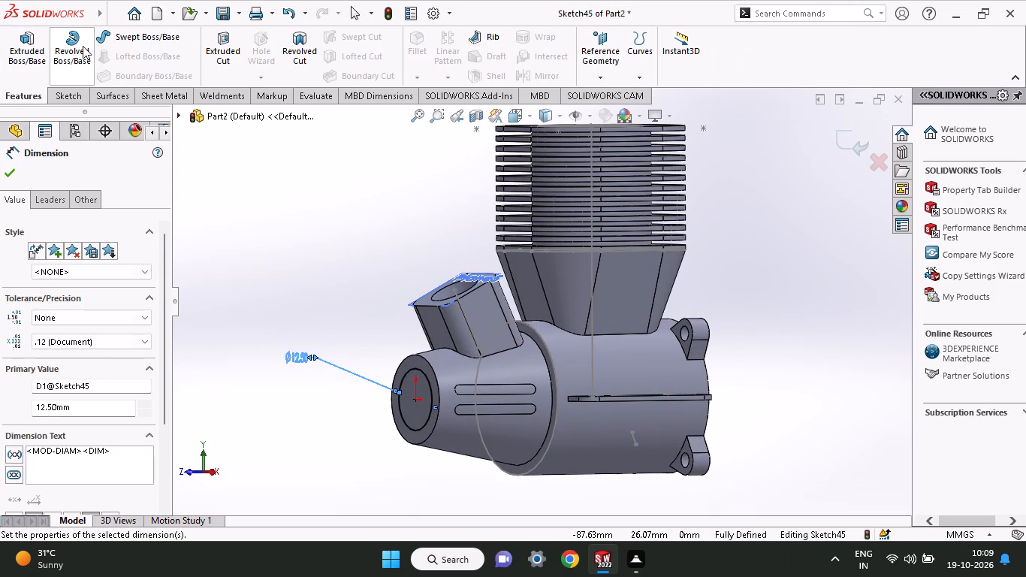
click(217, 33)
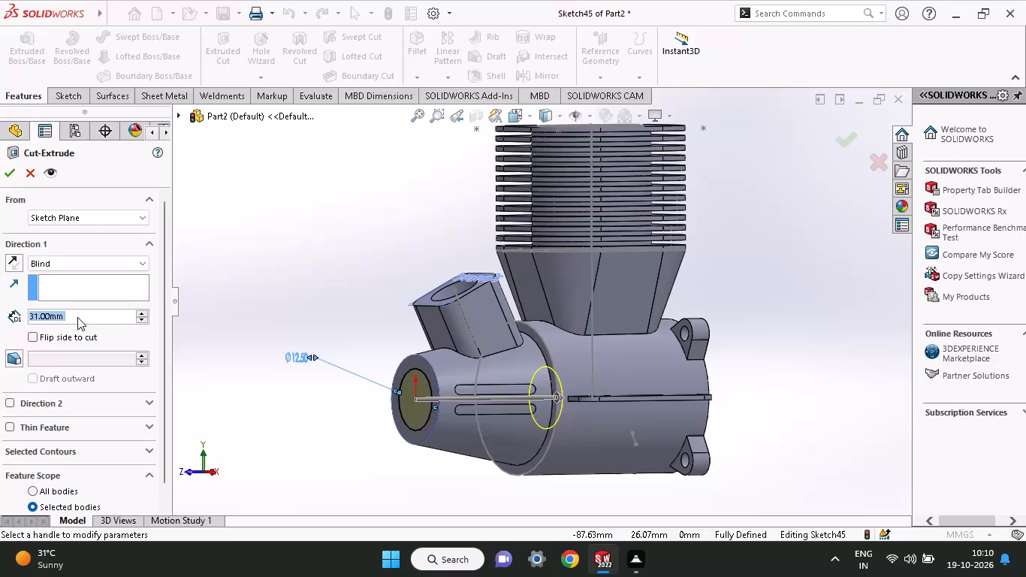
text(60)
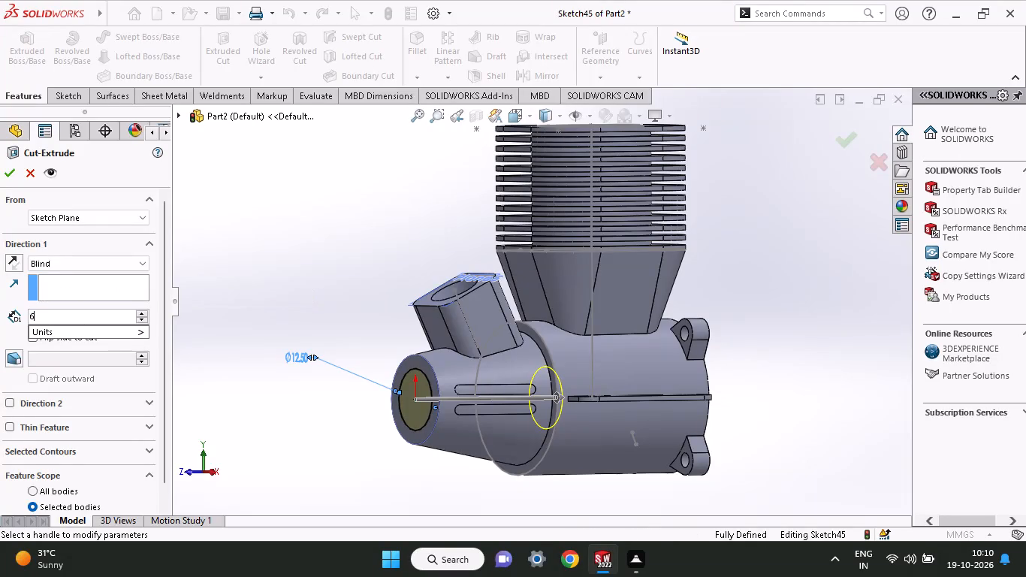
key(minus)
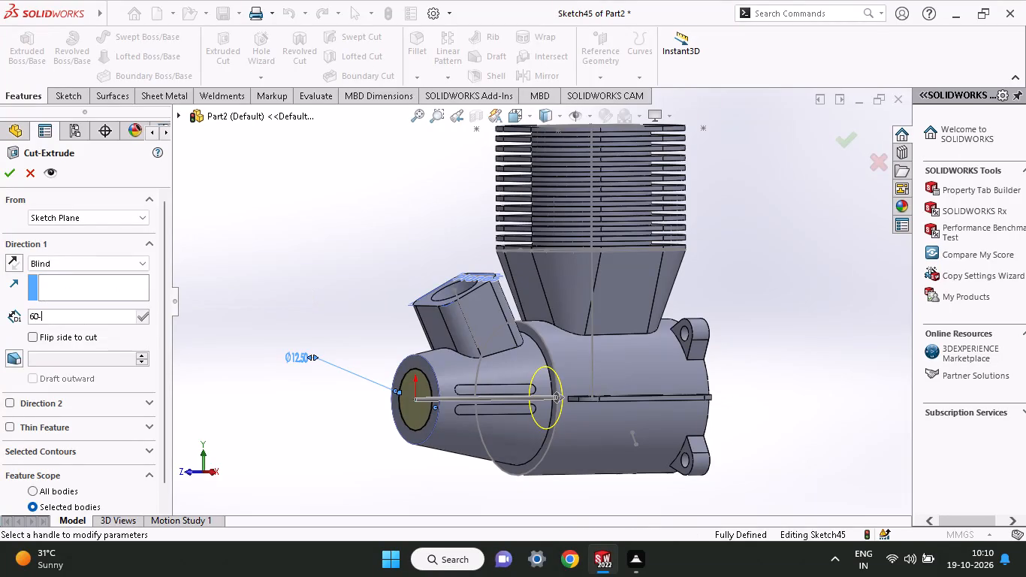
key(3)
key(6)
key(Return)
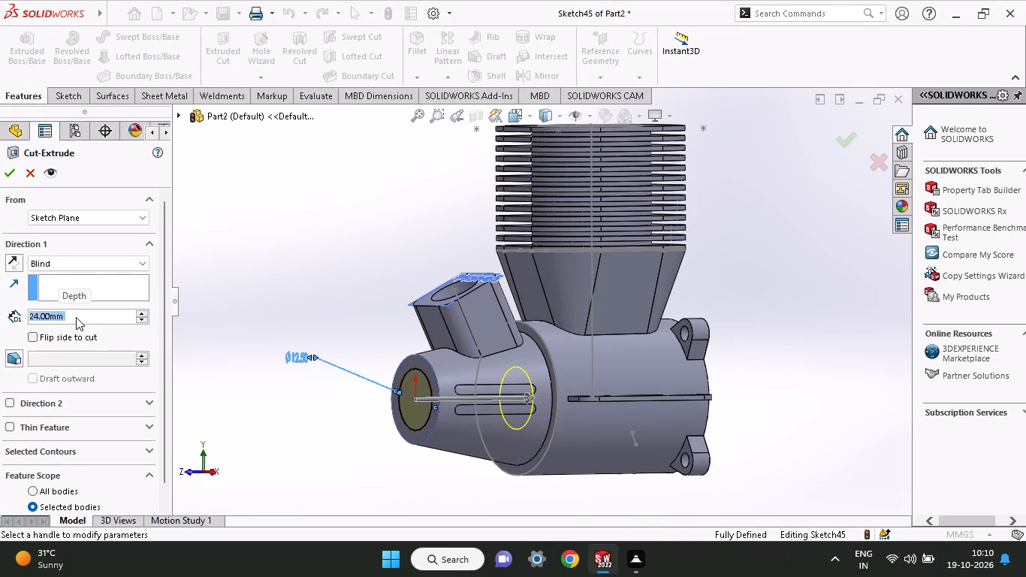
middle_drag(476, 380, 442, 387)
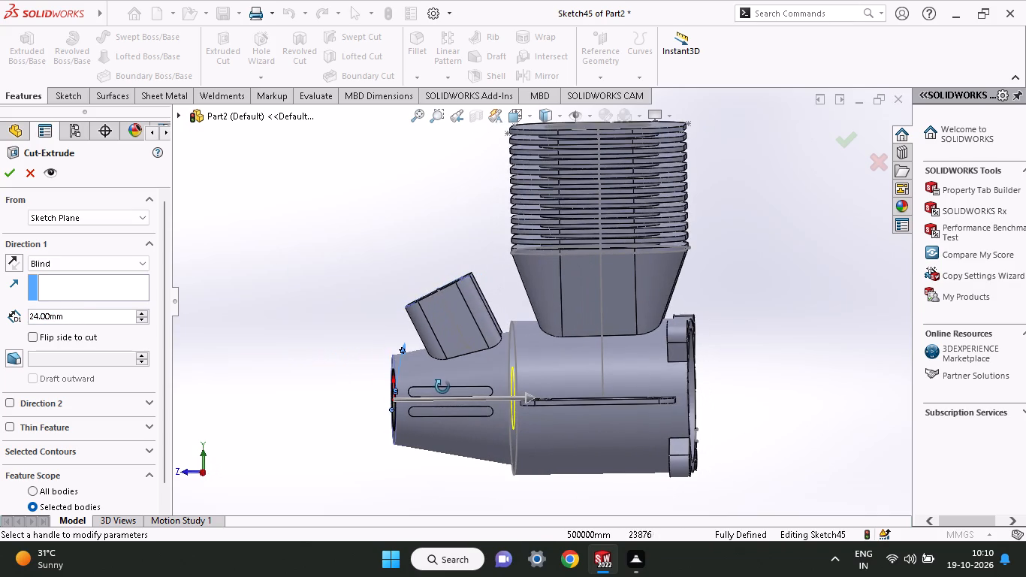
middle_drag(442, 387, 443, 387)
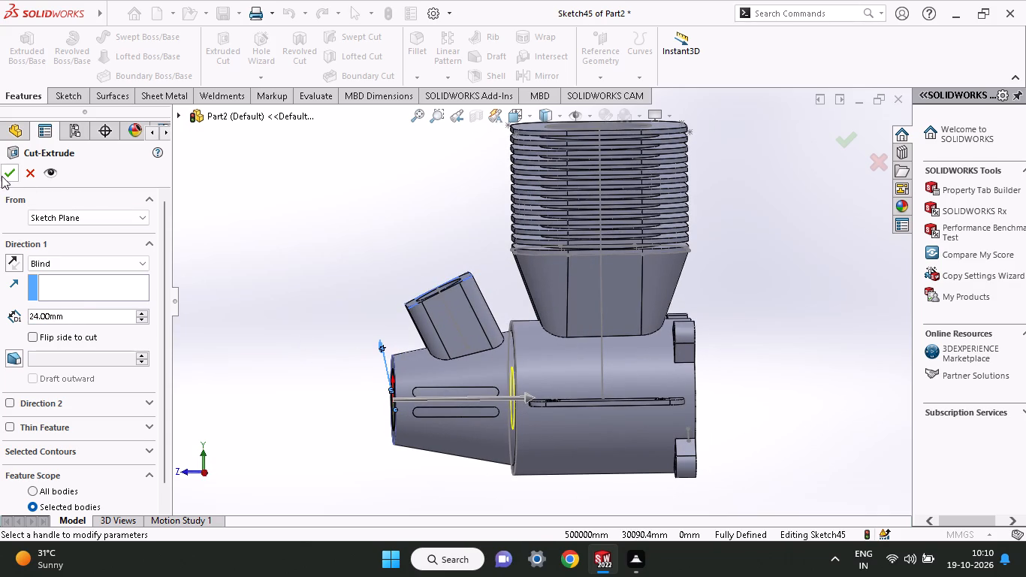
click(2, 176)
Examine the bored nose, its side slots and the rest of the housing from all sides.
middle_drag(303, 258, 379, 295)
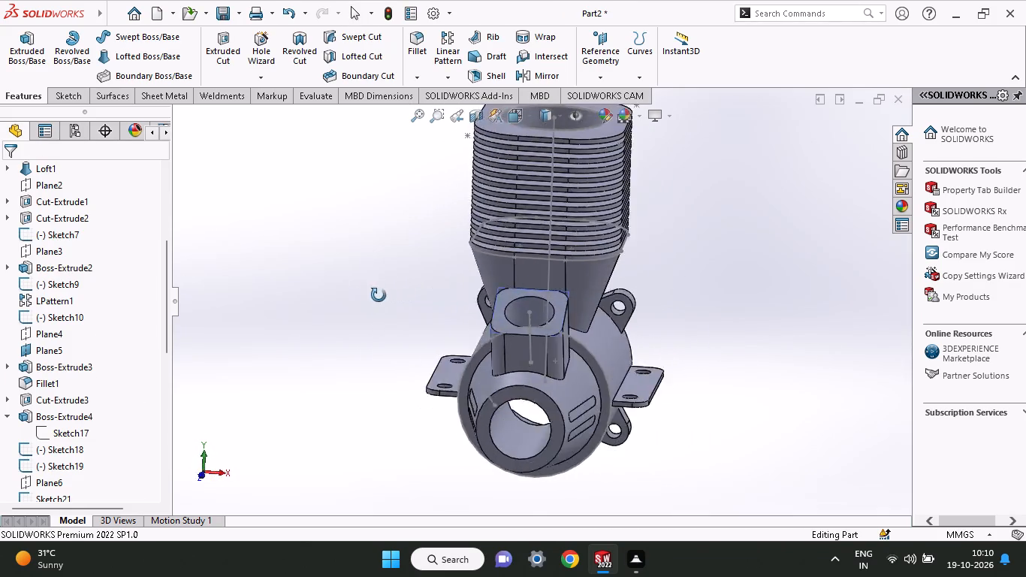
middle_drag(379, 295, 384, 401)
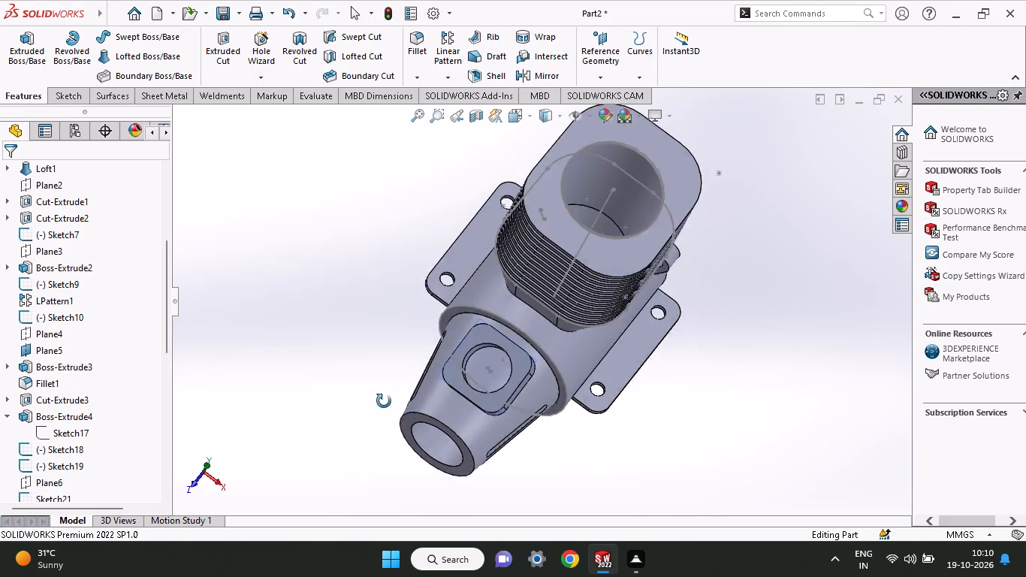
middle_drag(384, 401, 220, 480)
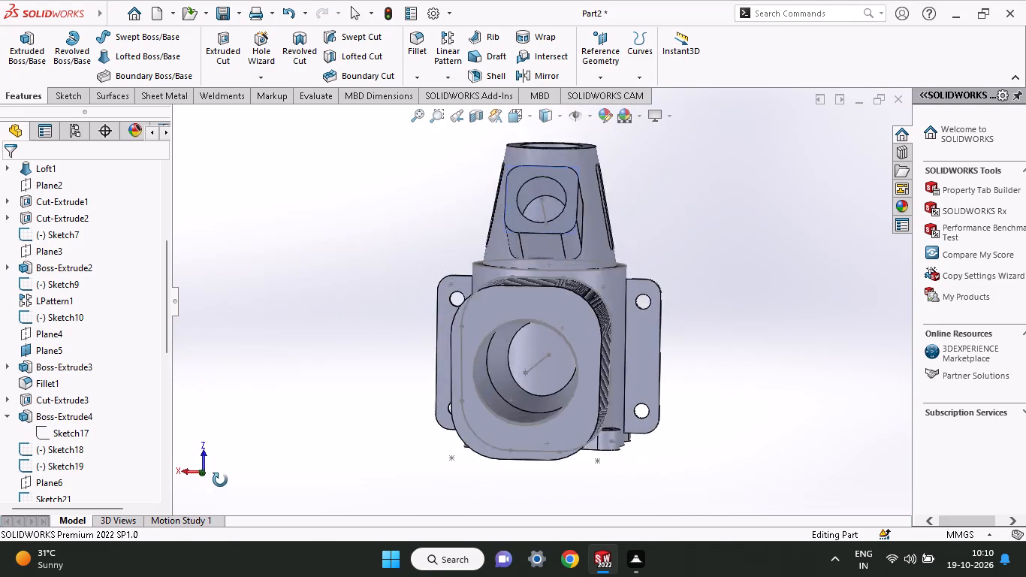
middle_drag(220, 480, 273, 261)
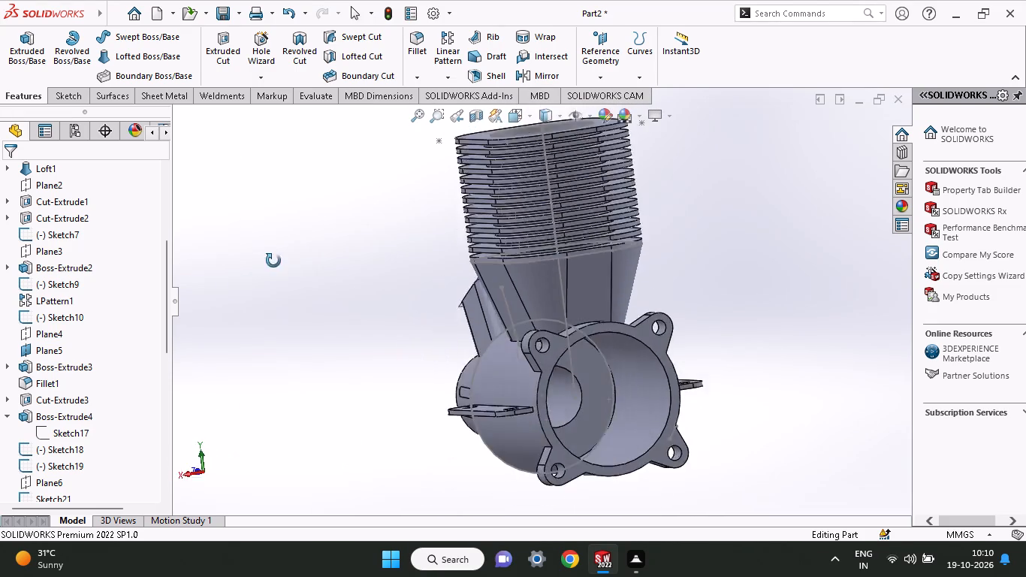
middle_drag(273, 261, 447, 395)
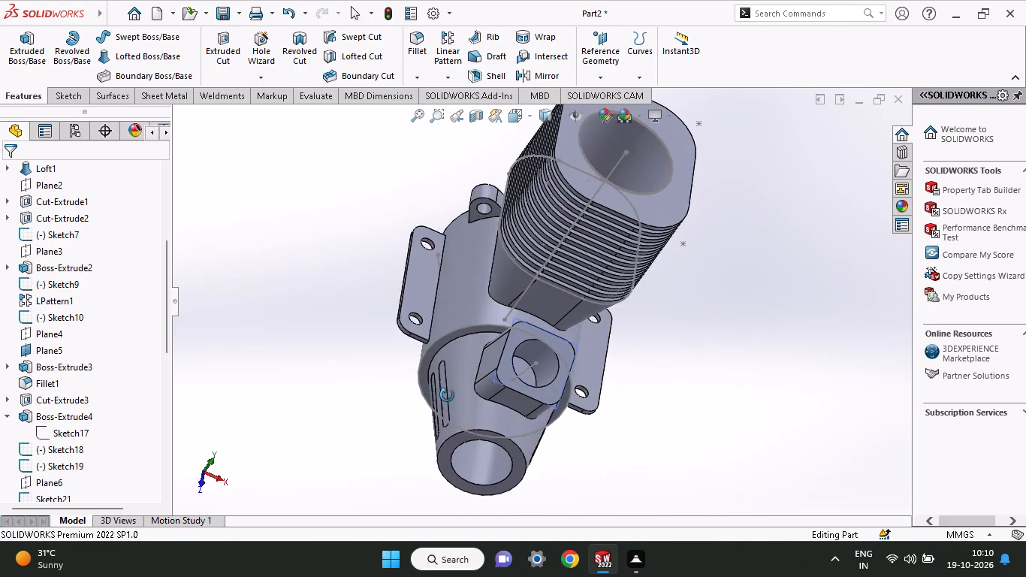
middle_drag(447, 395, 339, 237)
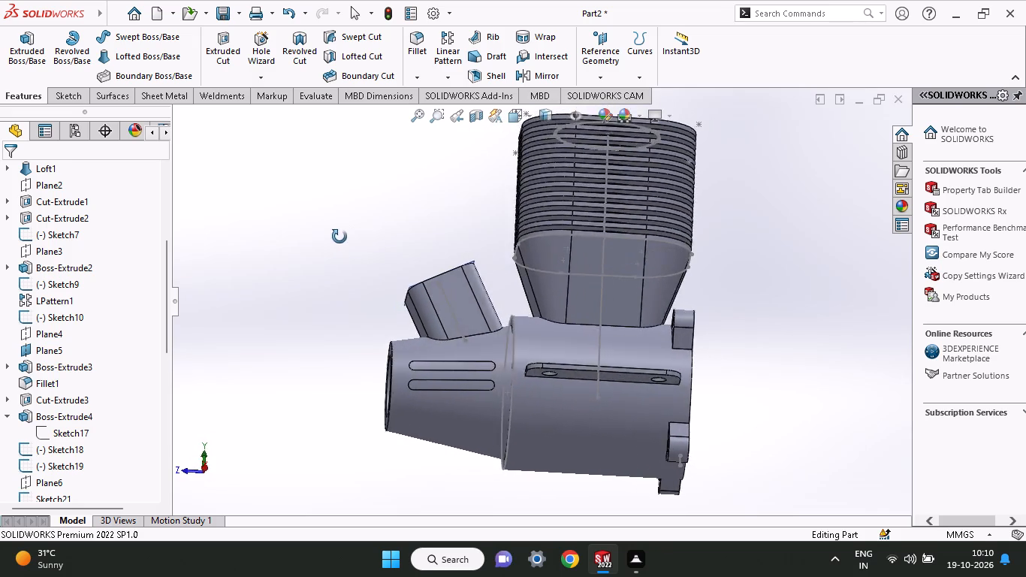
middle_drag(339, 237, 335, 261)
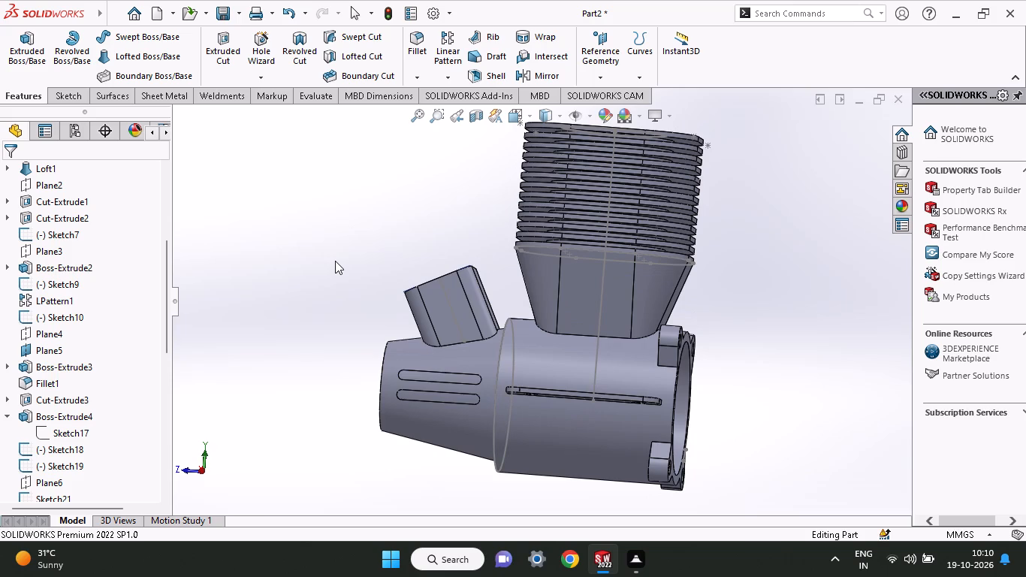
middle_drag(349, 260, 363, 381)
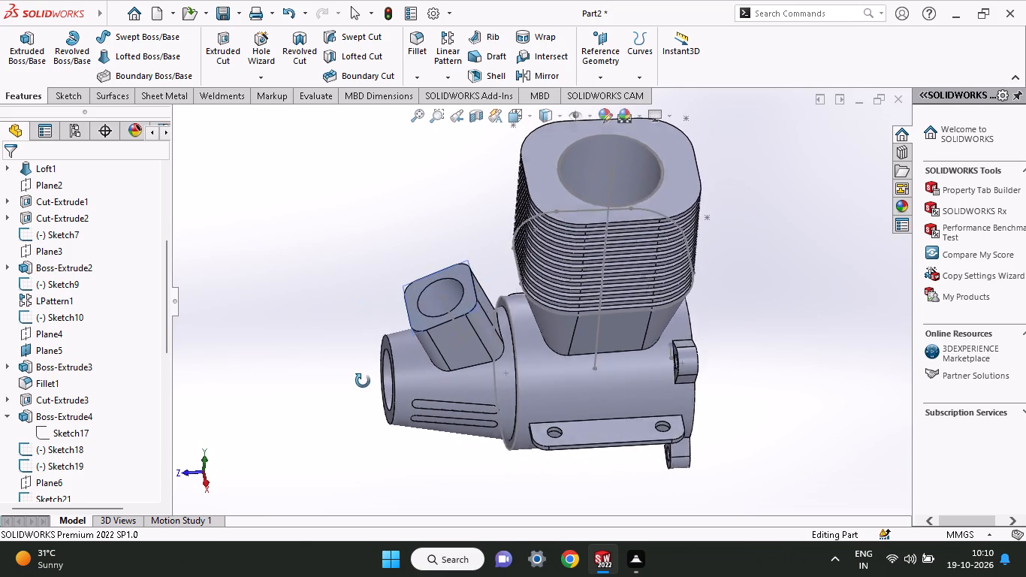
middle_drag(363, 381, 356, 269)
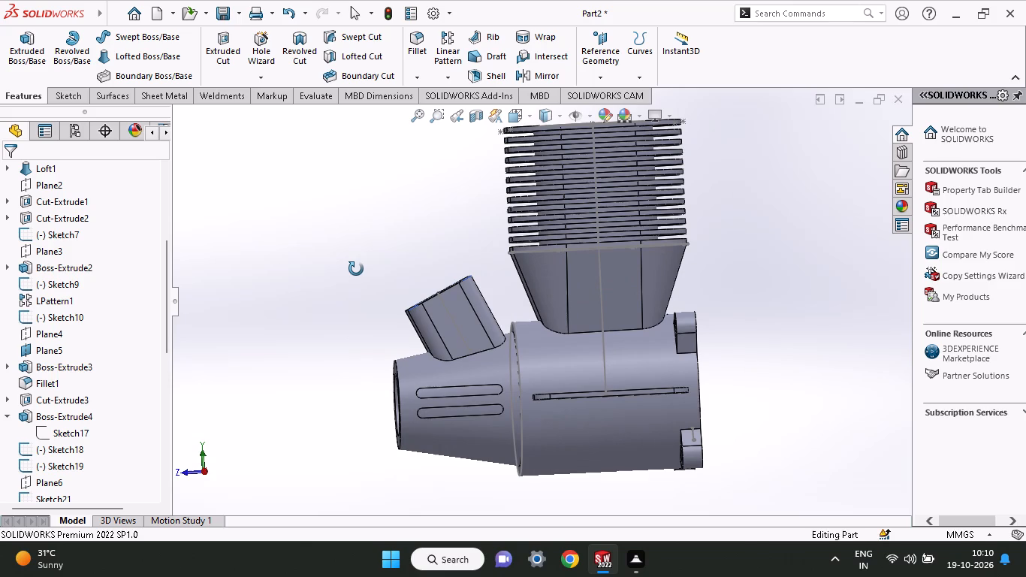
middle_drag(356, 269, 382, 327)
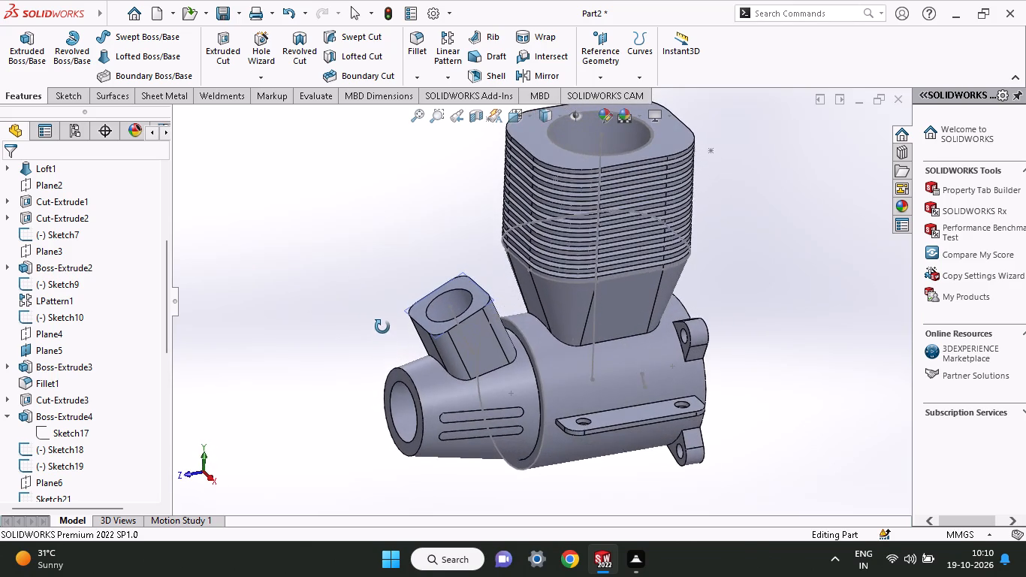
middle_drag(382, 327, 382, 316)
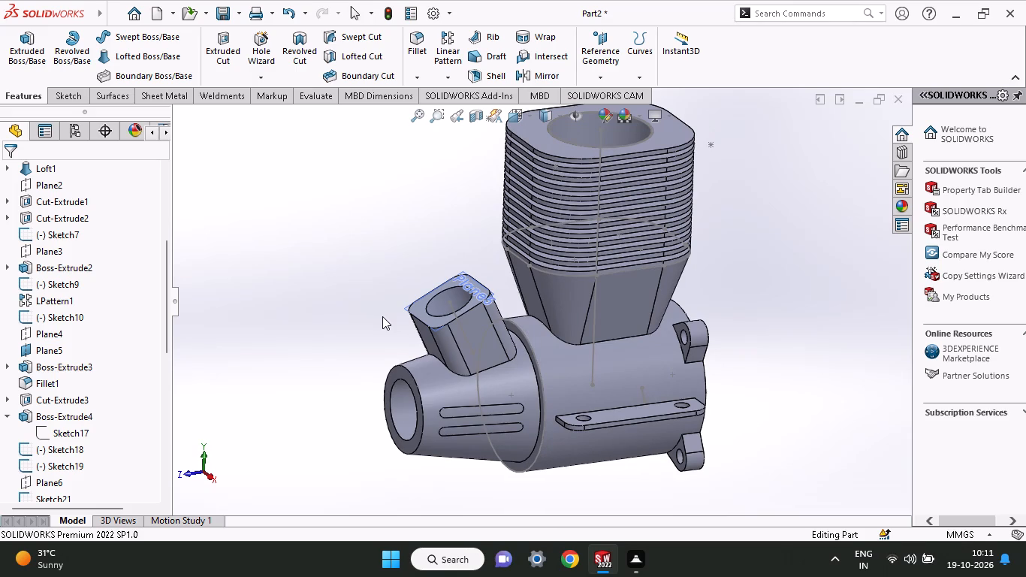
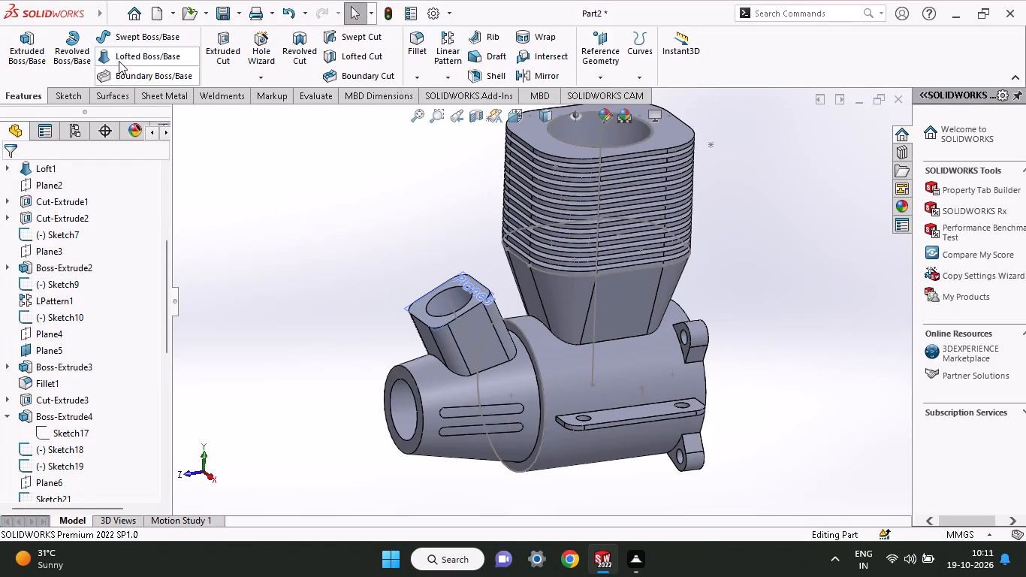
Save the part in Documents as engine block.SLDPRT, replacing the existing file of that name.
click(240, 13)
click(242, 50)
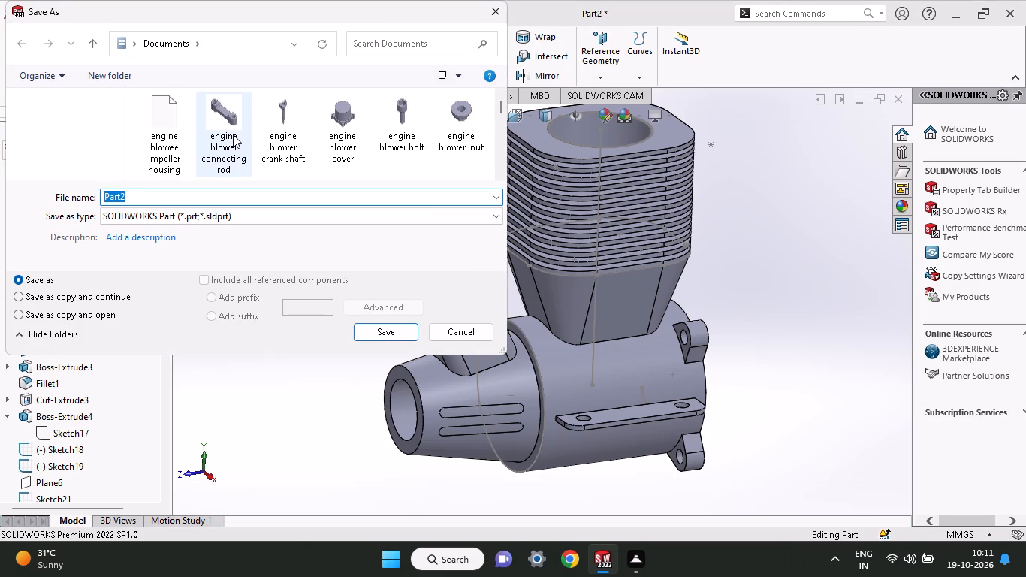
key(e)
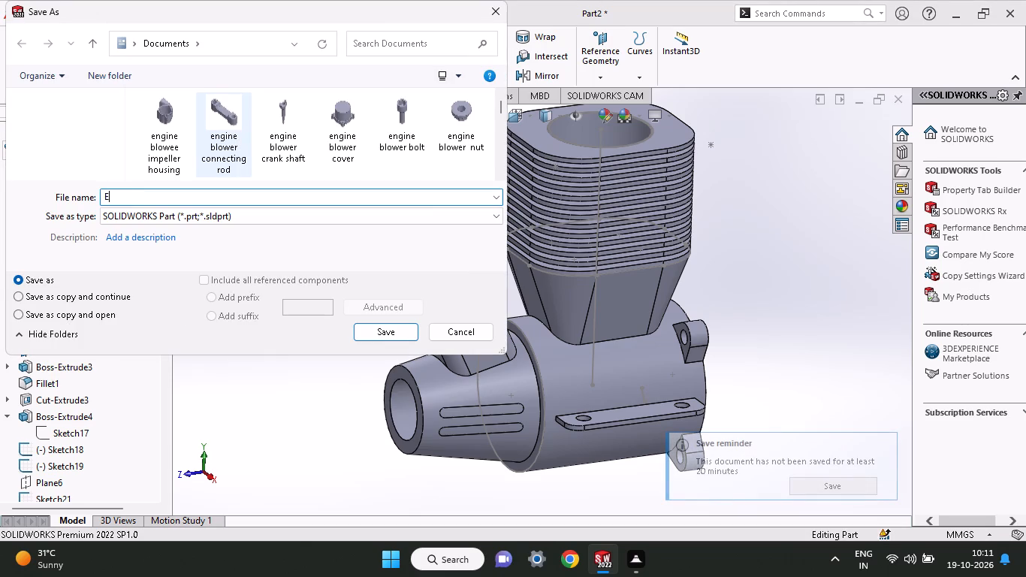
text(NG)
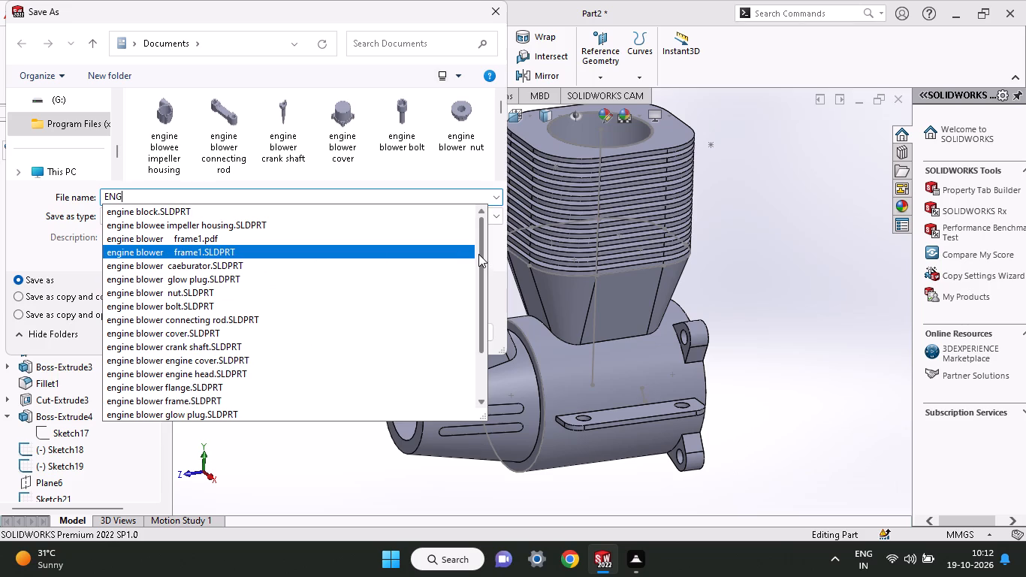
drag(478, 254, 478, 352)
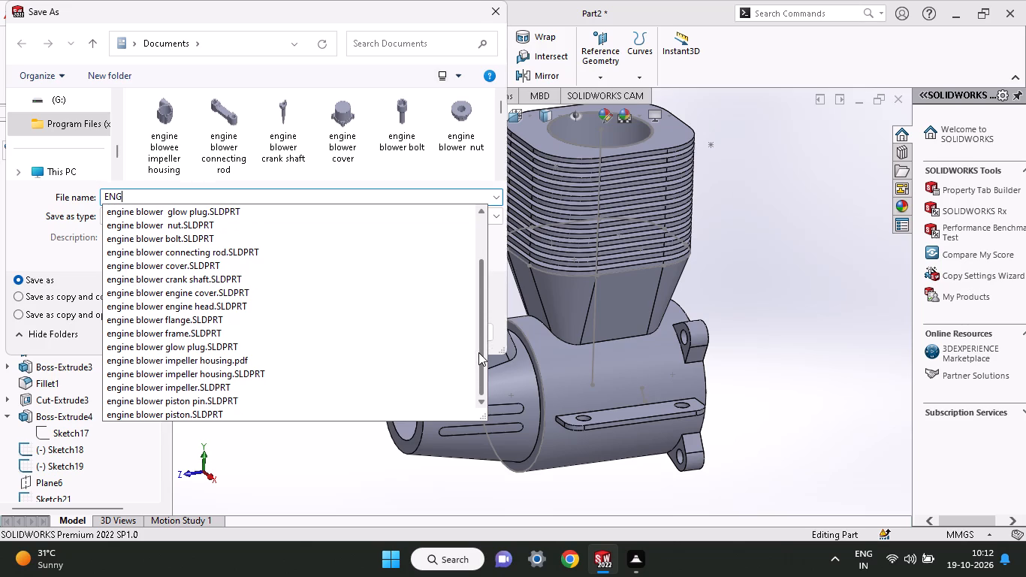
drag(478, 352, 490, 233)
click(266, 213)
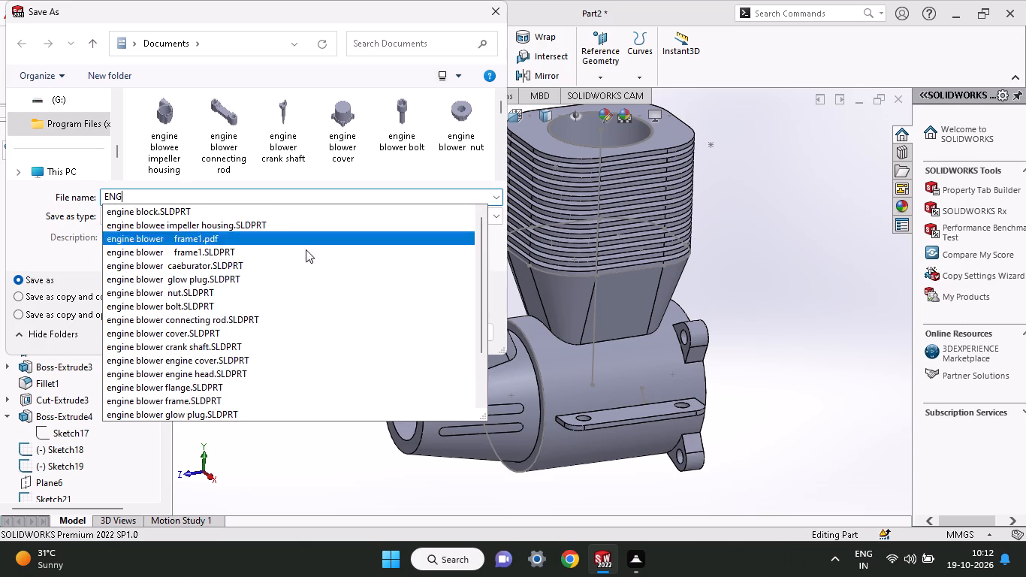
click(356, 327)
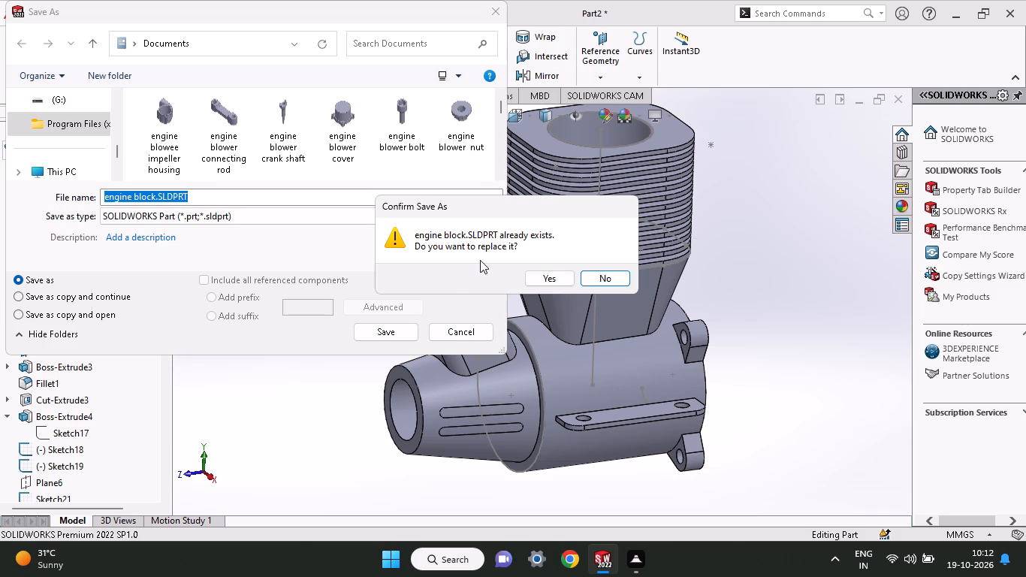
click(560, 275)
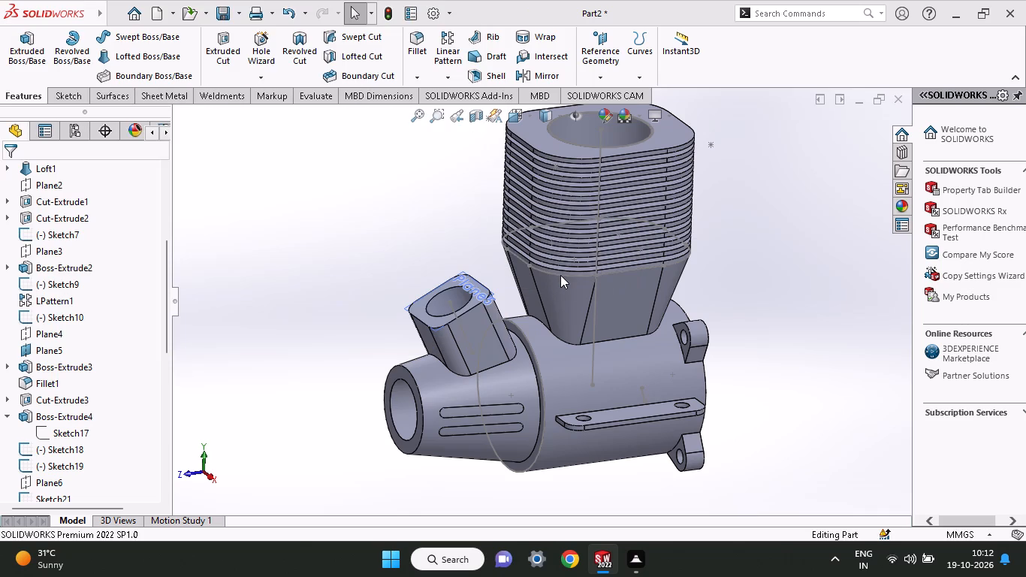
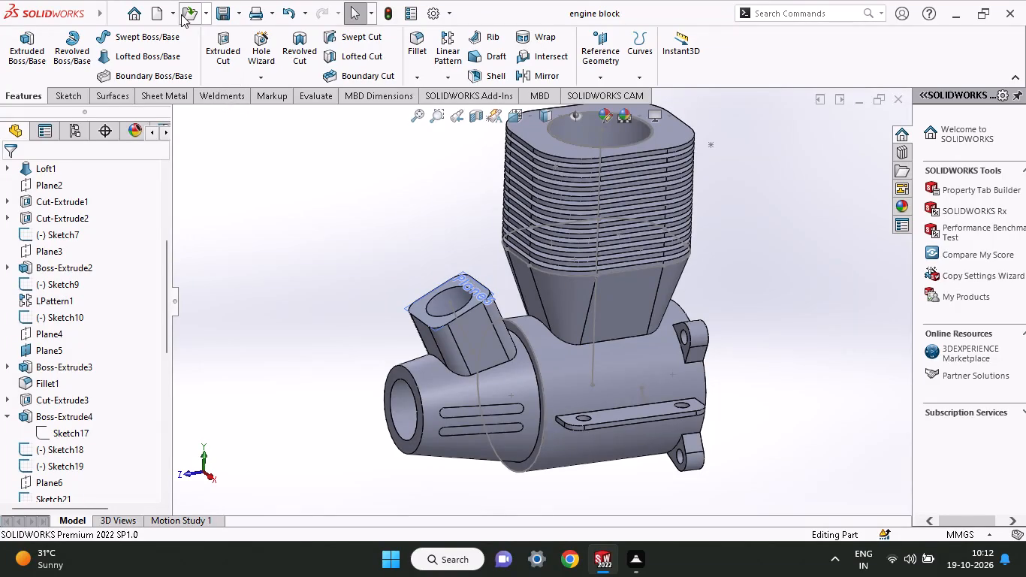
Create a new assembly document.
click(153, 12)
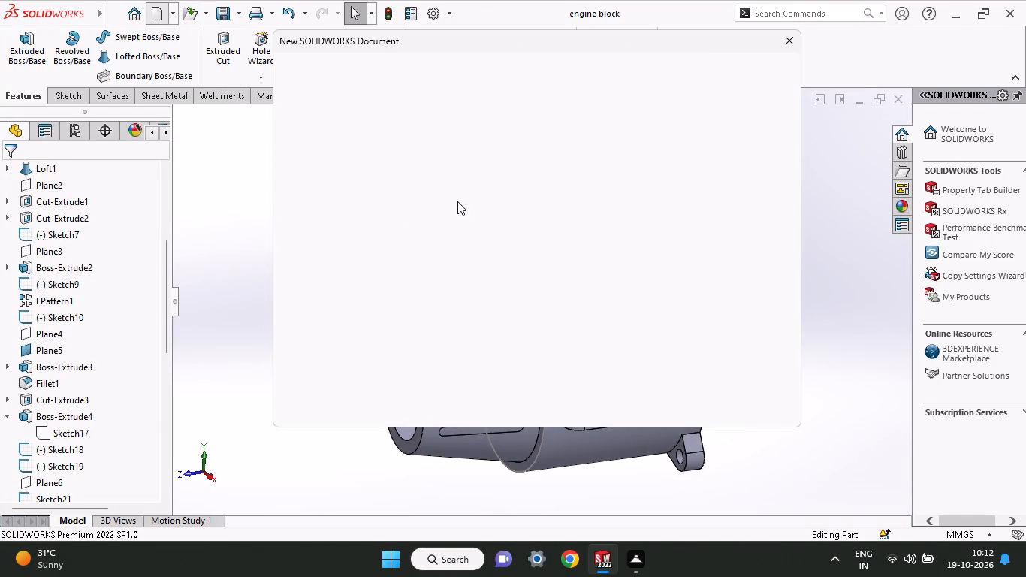
click(735, 200)
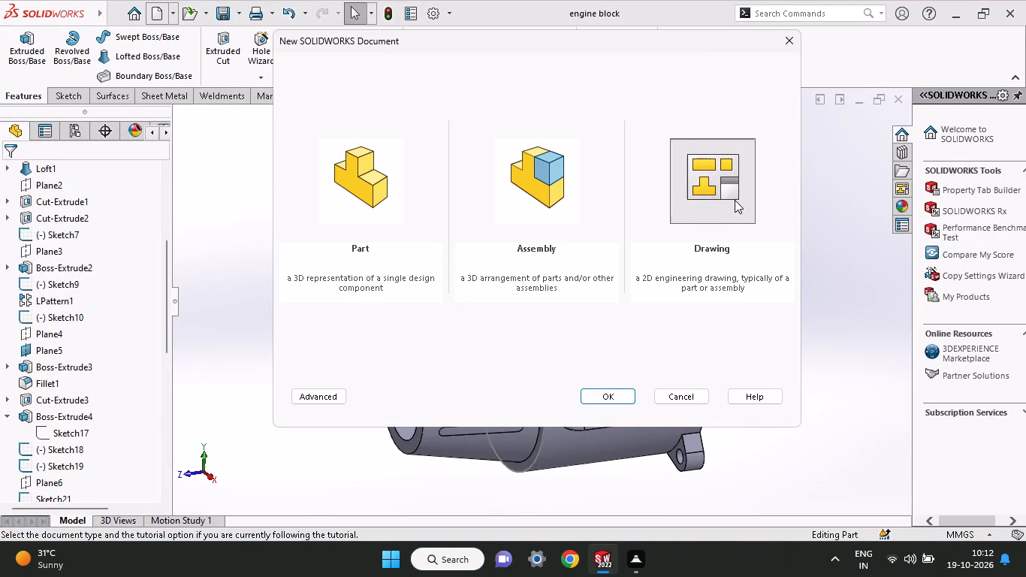
click(497, 185)
click(635, 397)
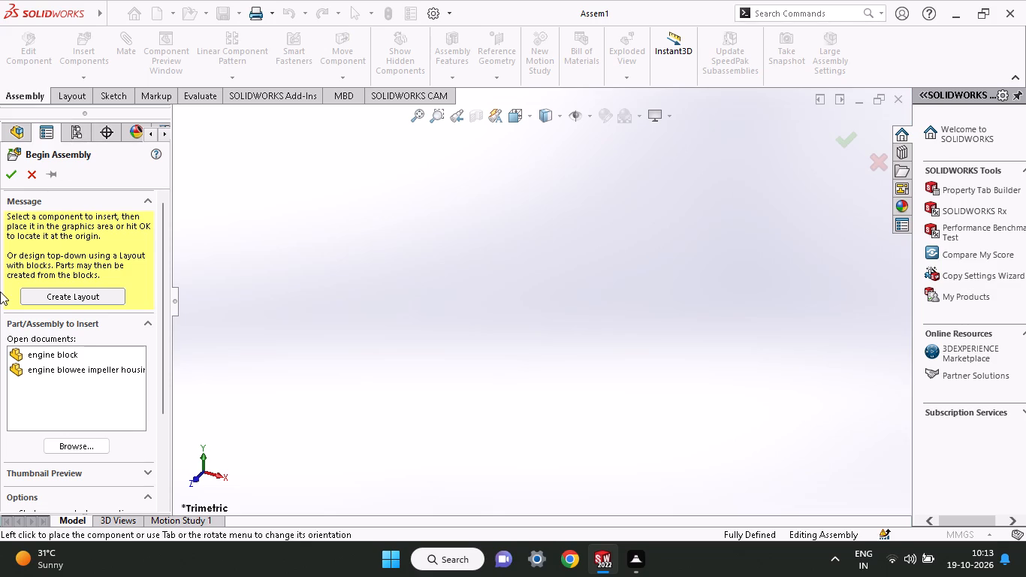
Look through the files in the Documents folder for the engine blower component to insert first.
click(70, 449)
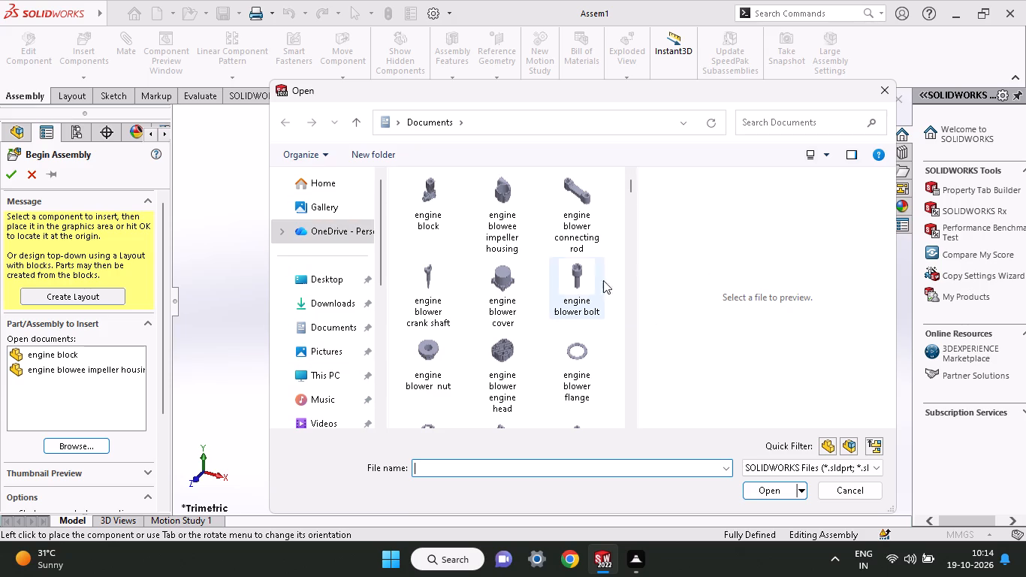
drag(632, 189, 632, 201)
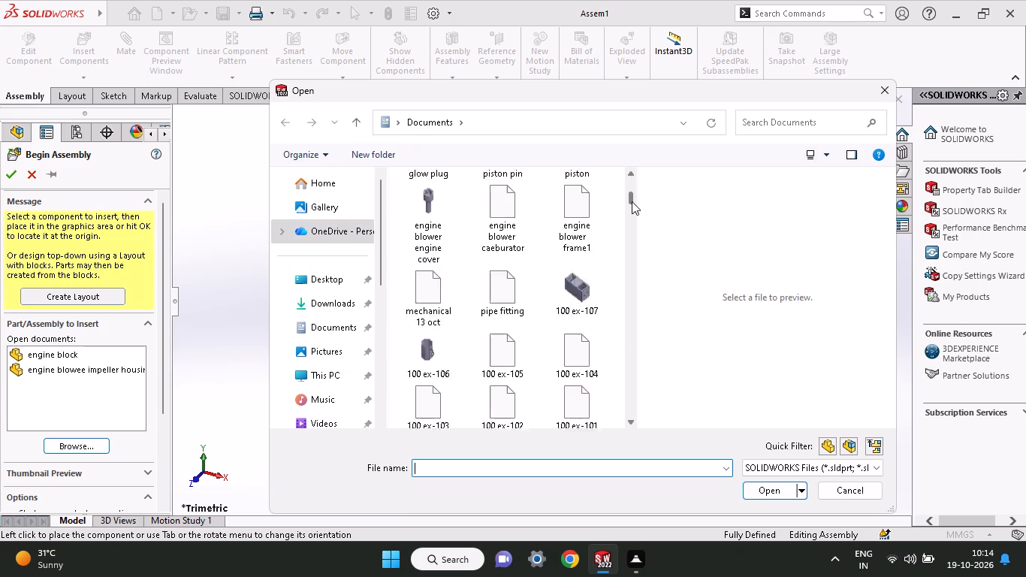
drag(632, 201, 632, 203)
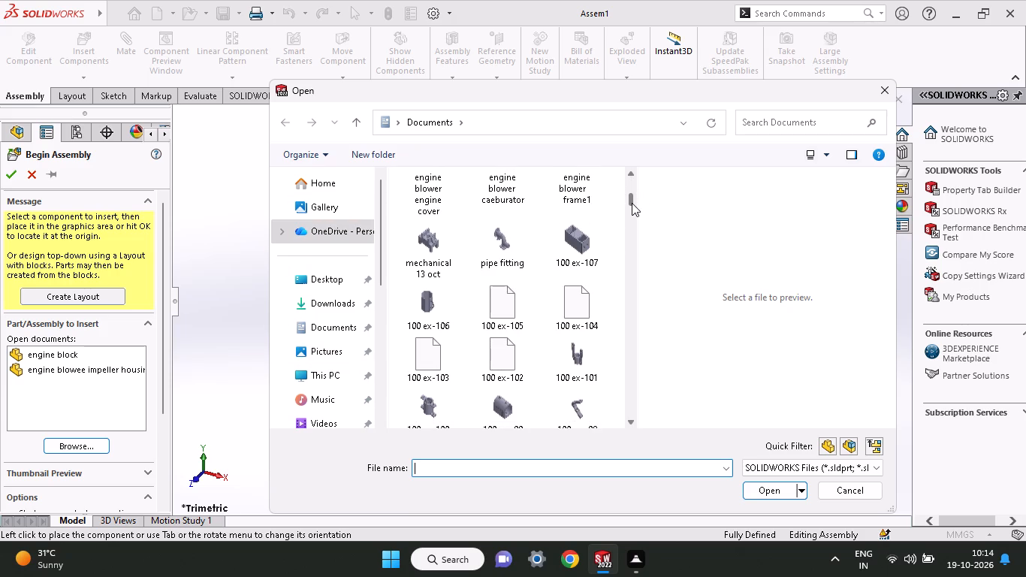
drag(632, 203, 632, 207)
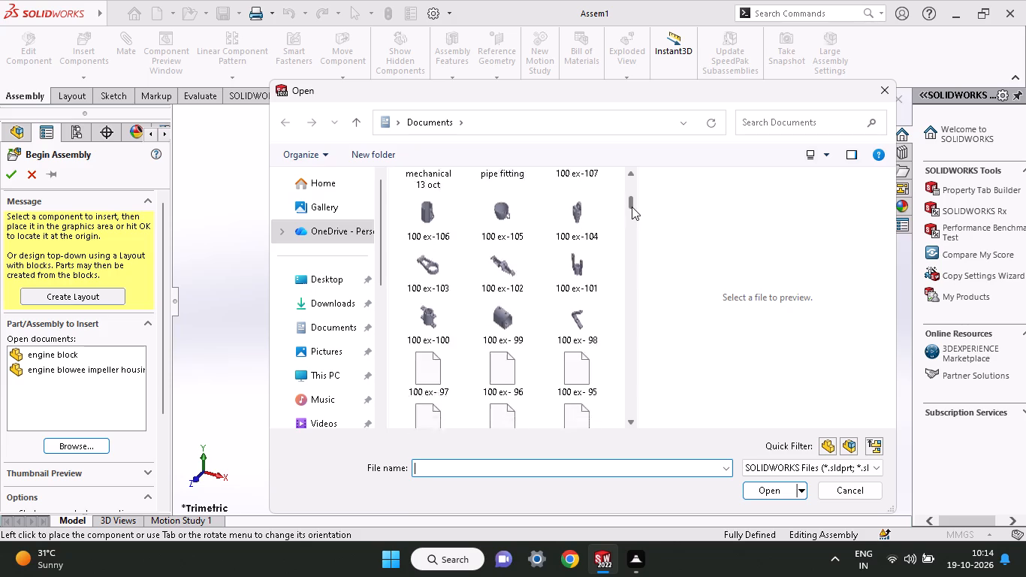
drag(632, 207, 632, 213)
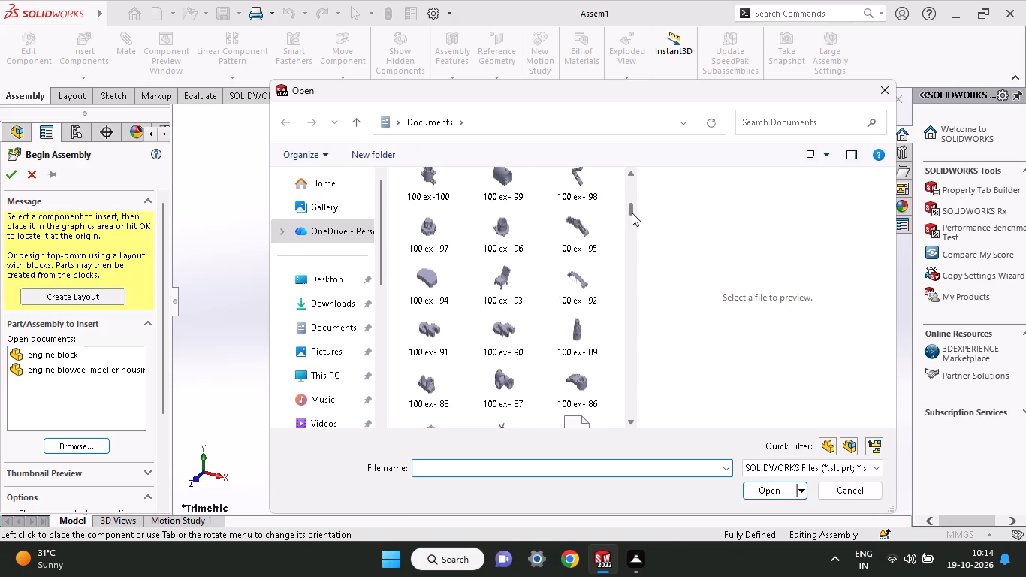
drag(632, 213, 632, 214)
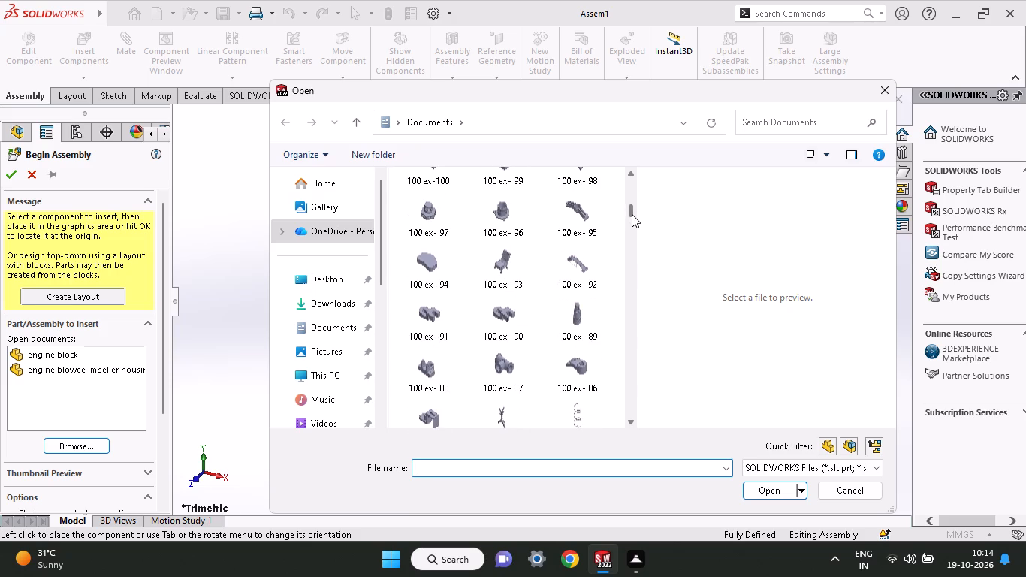
drag(632, 214, 632, 219)
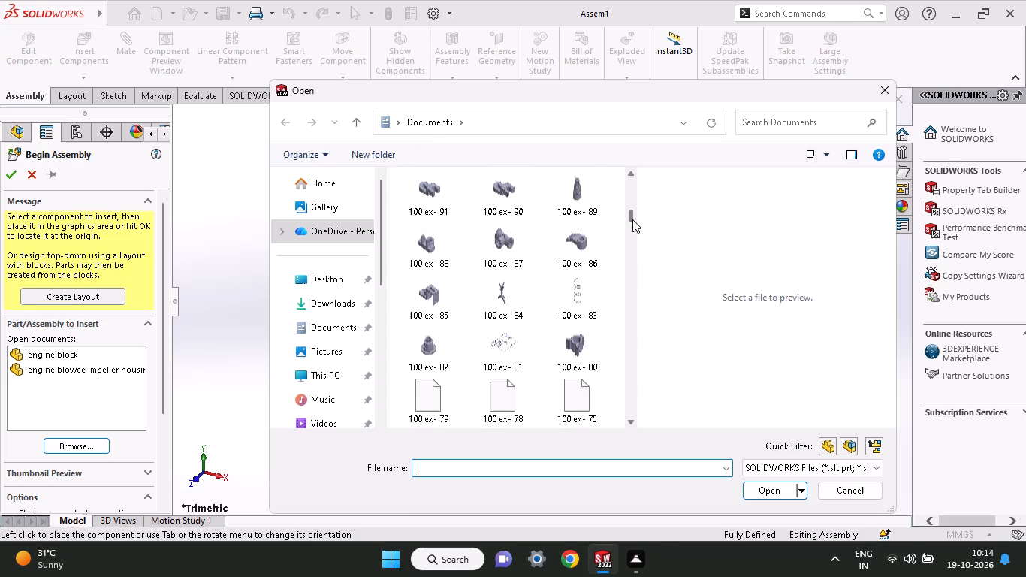
drag(632, 219, 636, 228)
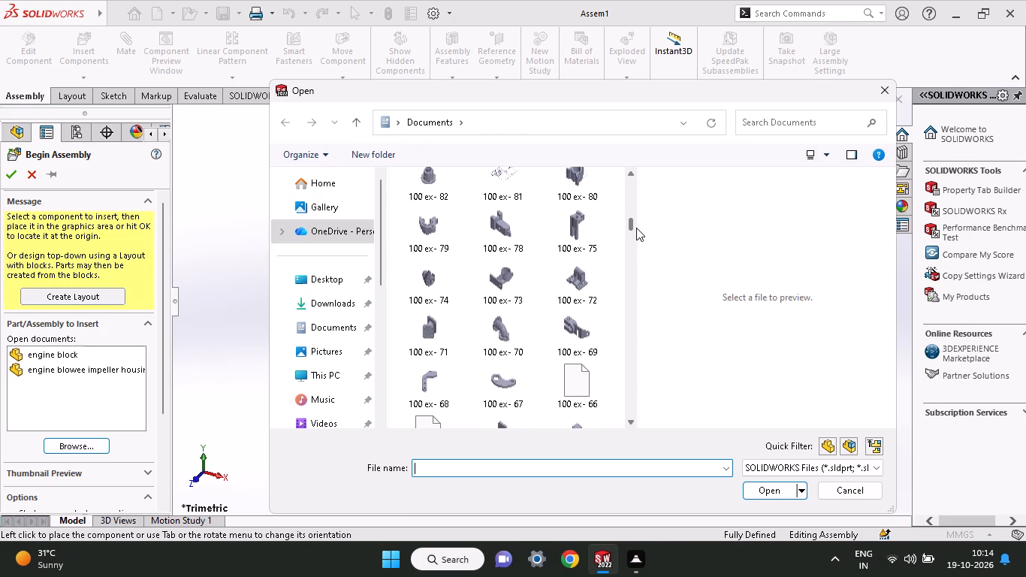
drag(636, 228, 641, 234)
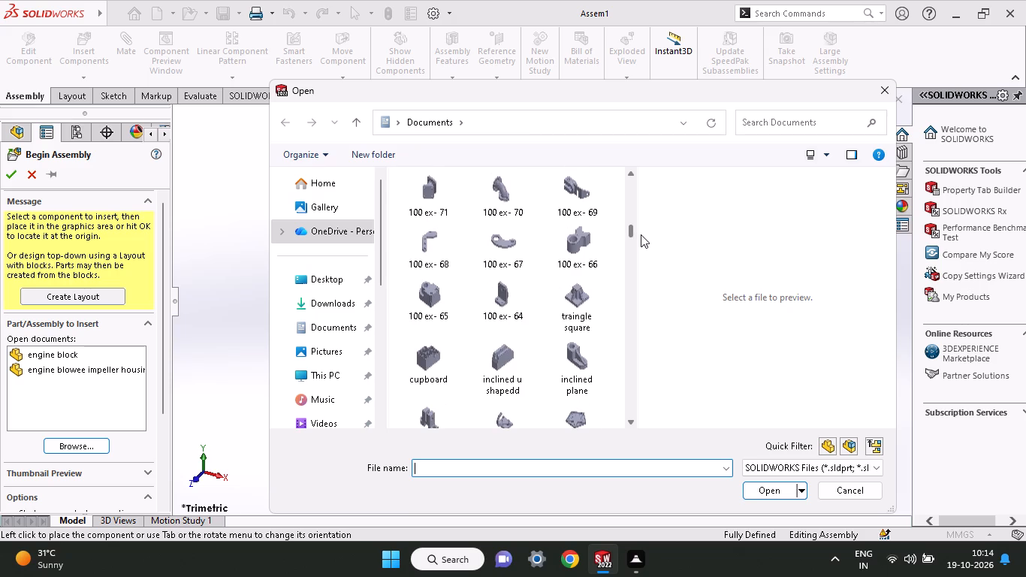
drag(641, 234, 644, 257)
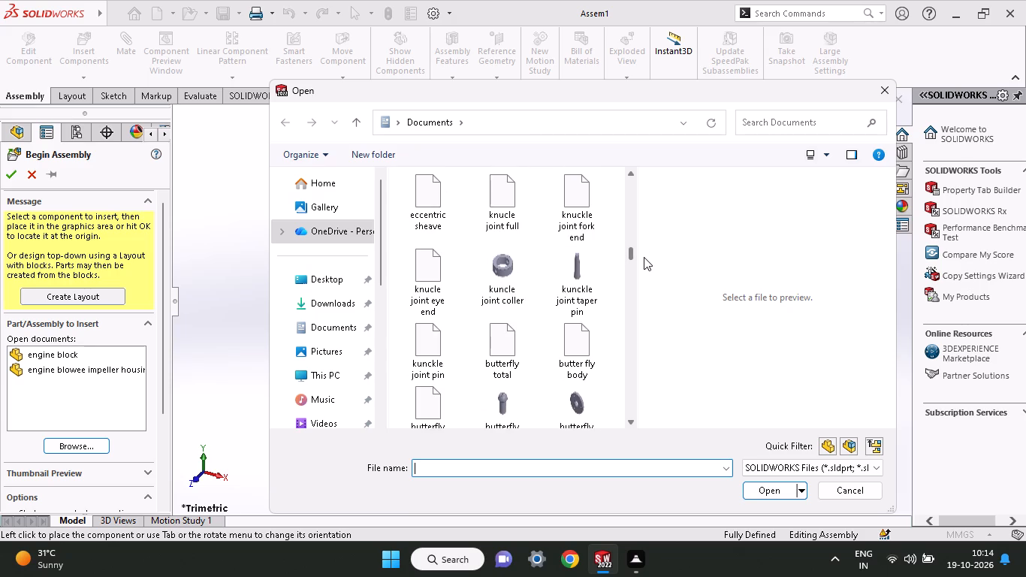
drag(644, 257, 644, 261)
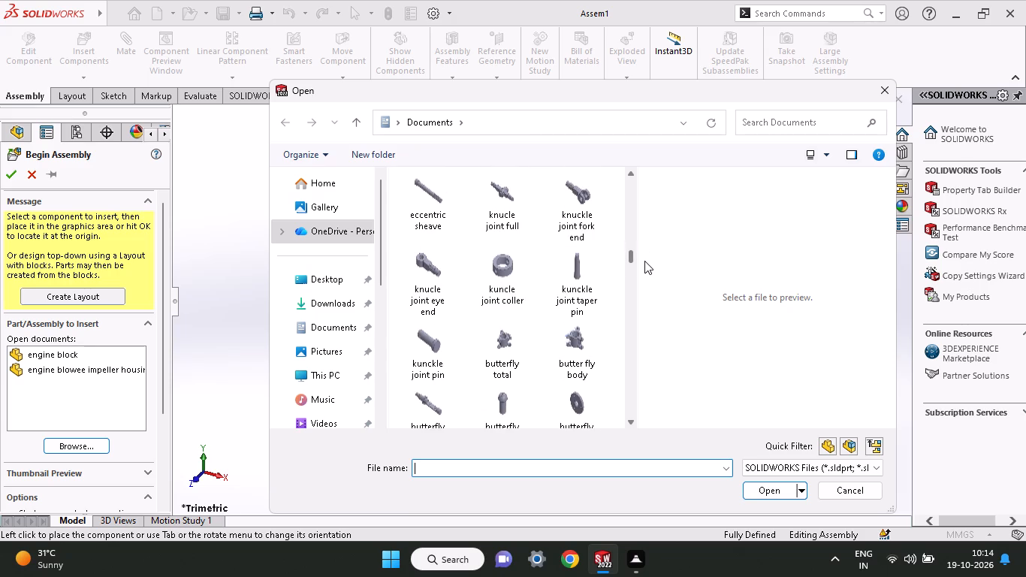
drag(644, 261, 647, 267)
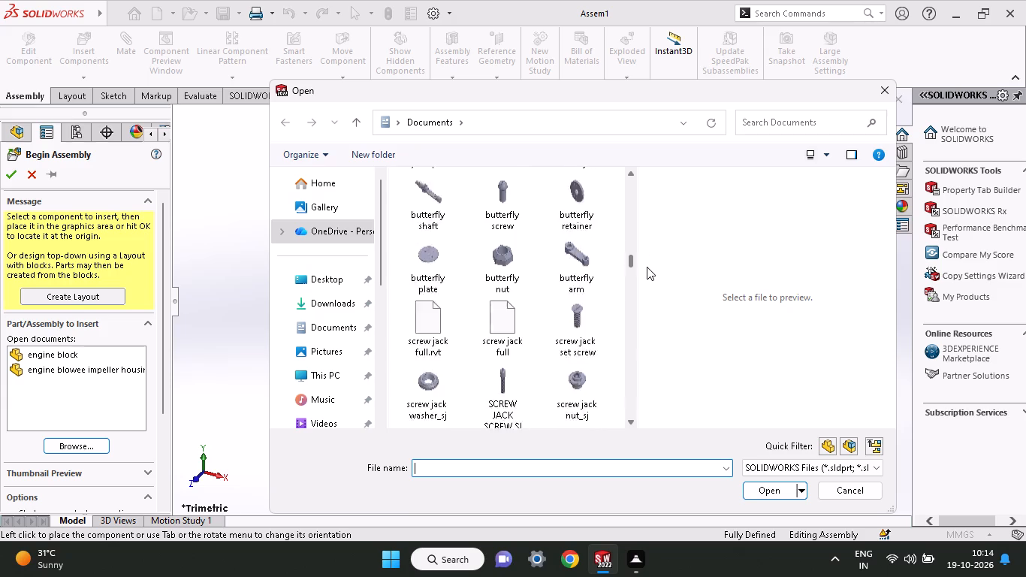
drag(647, 267, 647, 271)
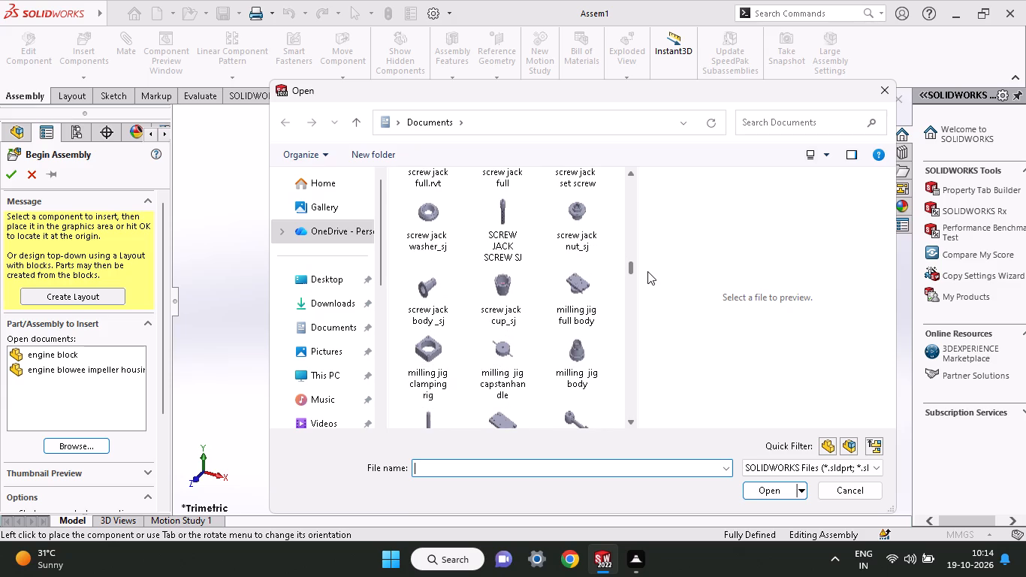
drag(647, 271, 650, 279)
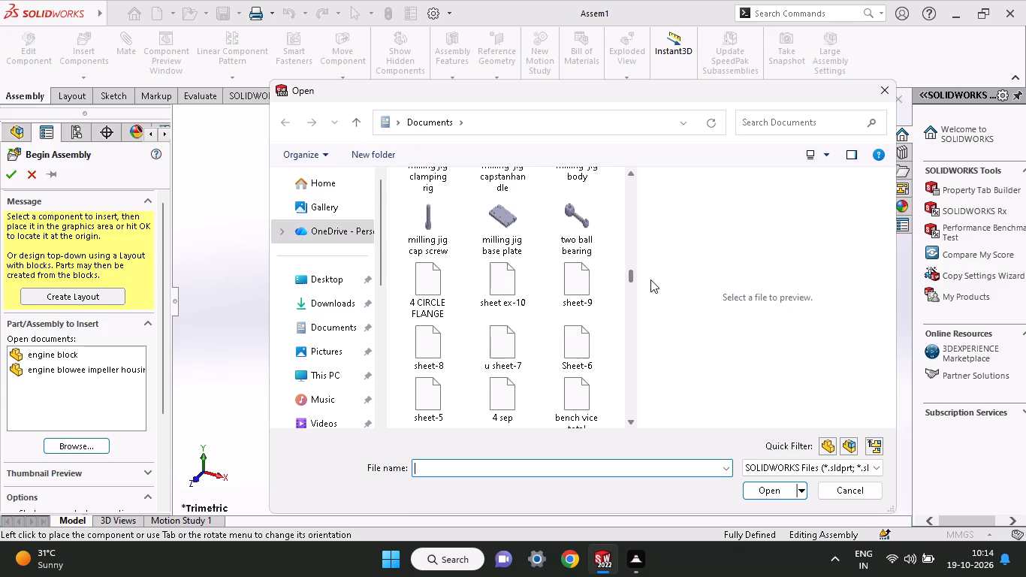
drag(650, 279, 650, 284)
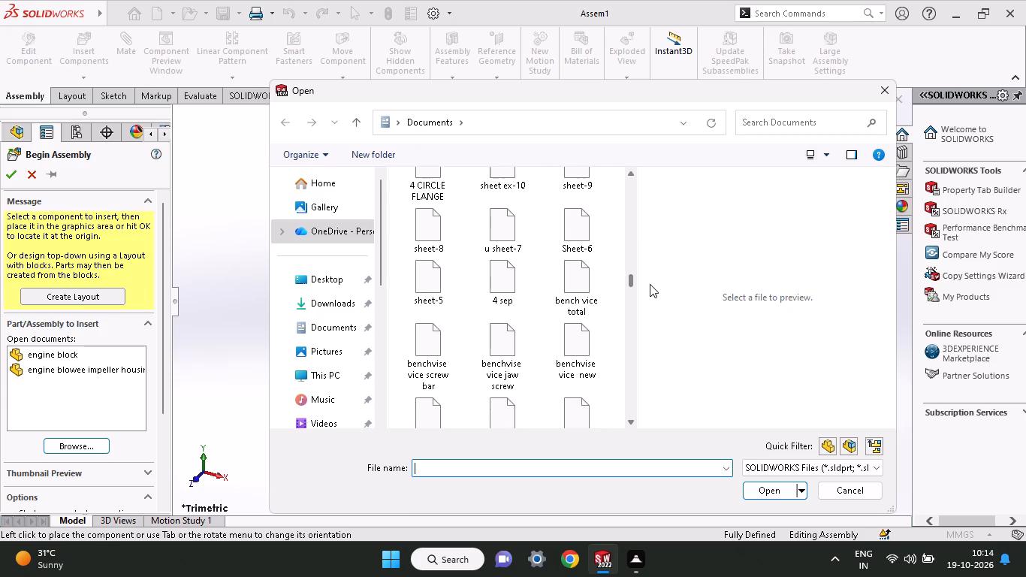
drag(650, 284, 653, 164)
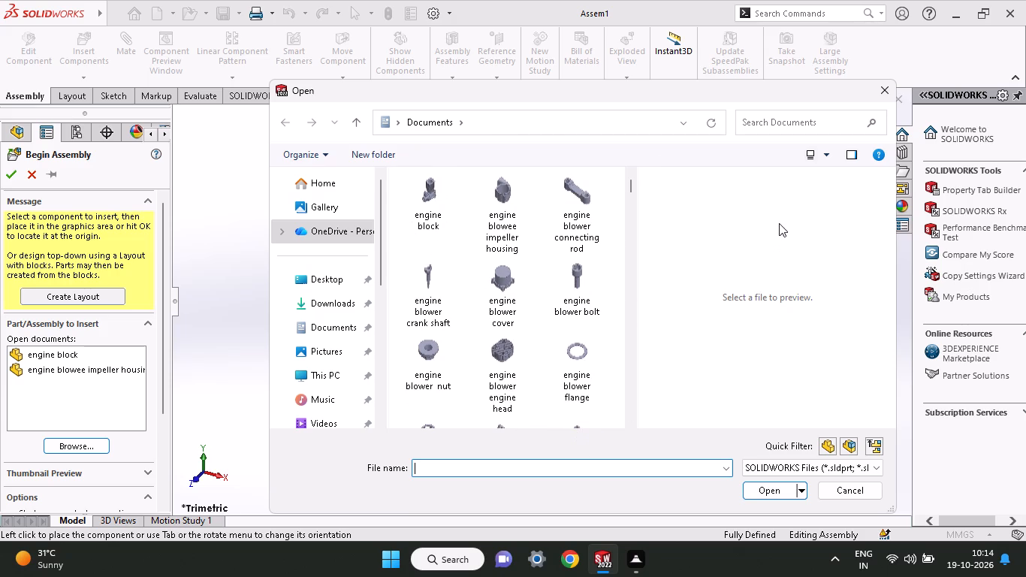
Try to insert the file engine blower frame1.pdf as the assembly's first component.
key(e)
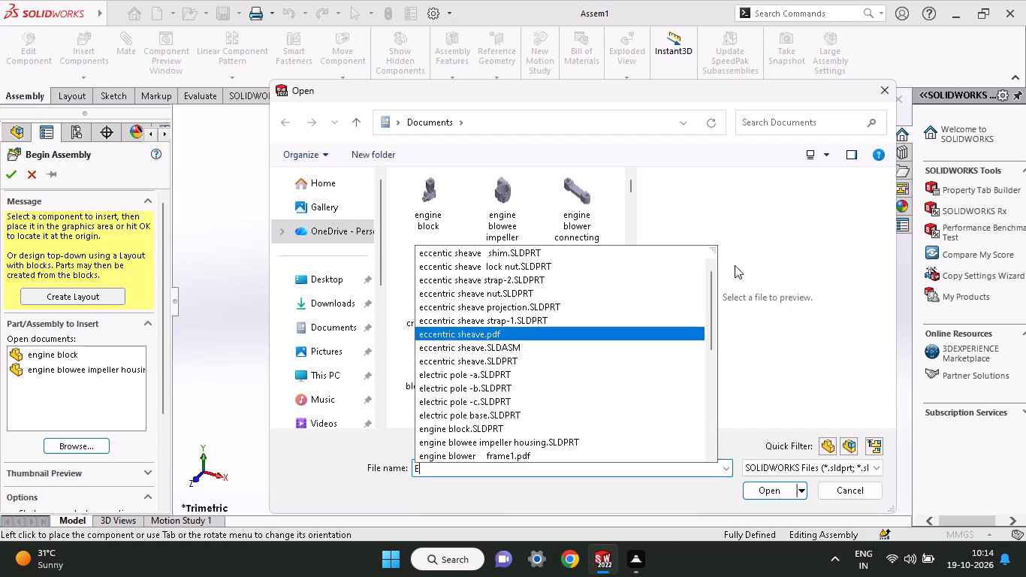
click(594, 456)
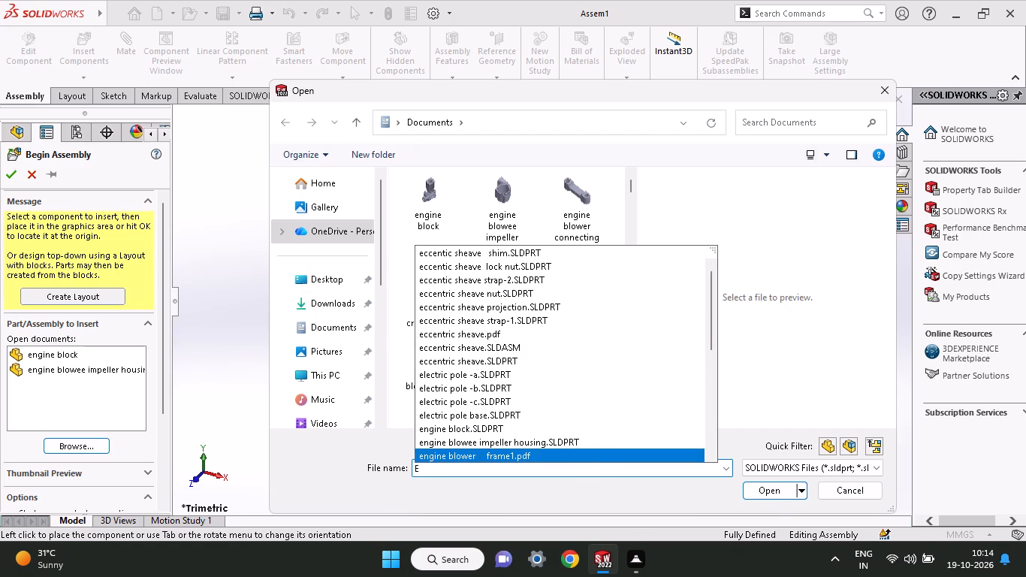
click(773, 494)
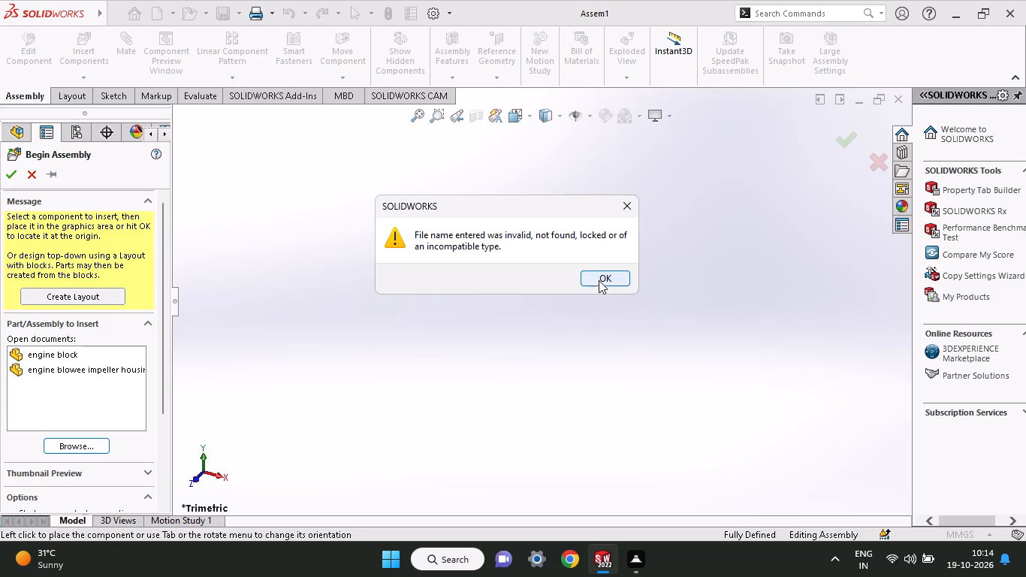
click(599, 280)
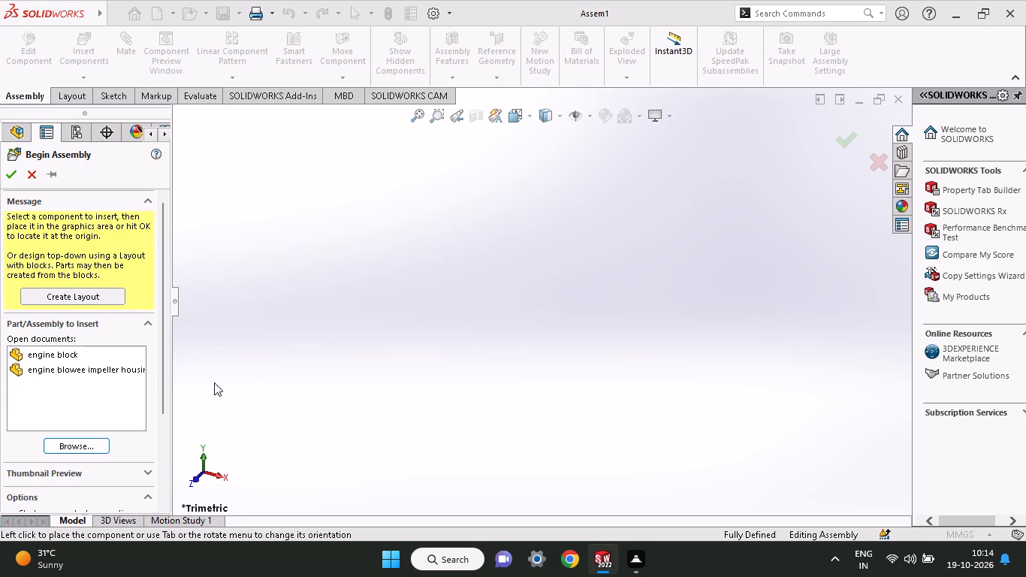
Insert the engine blower frame part from Documents and place it as the assembly's first component.
click(73, 449)
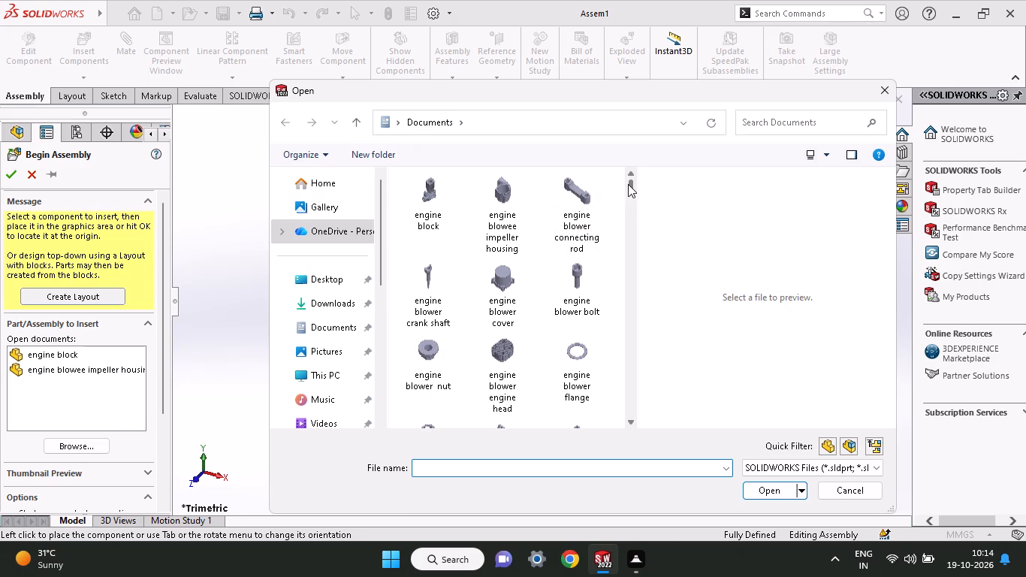
drag(628, 184, 629, 191)
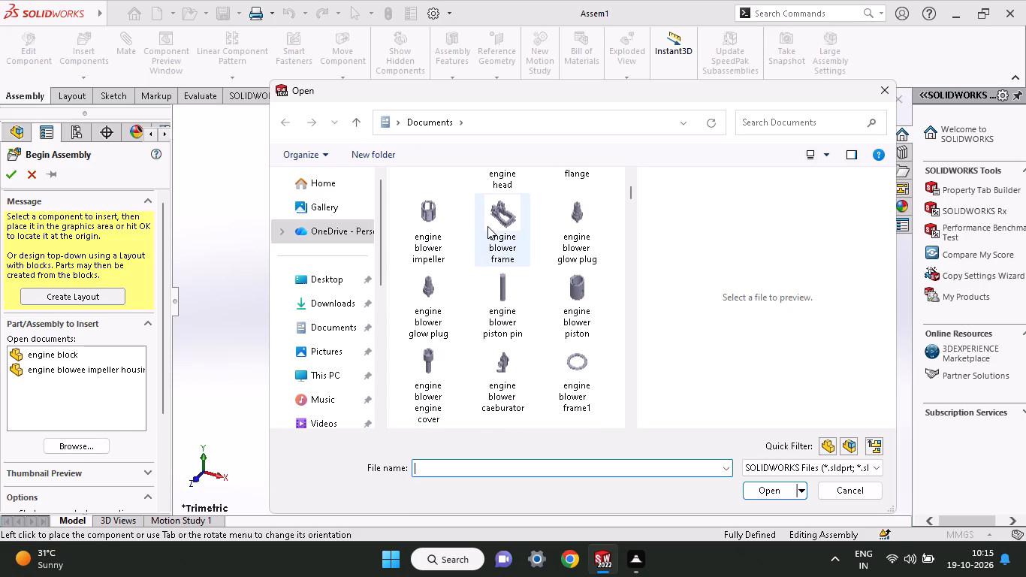
click(504, 217)
click(758, 490)
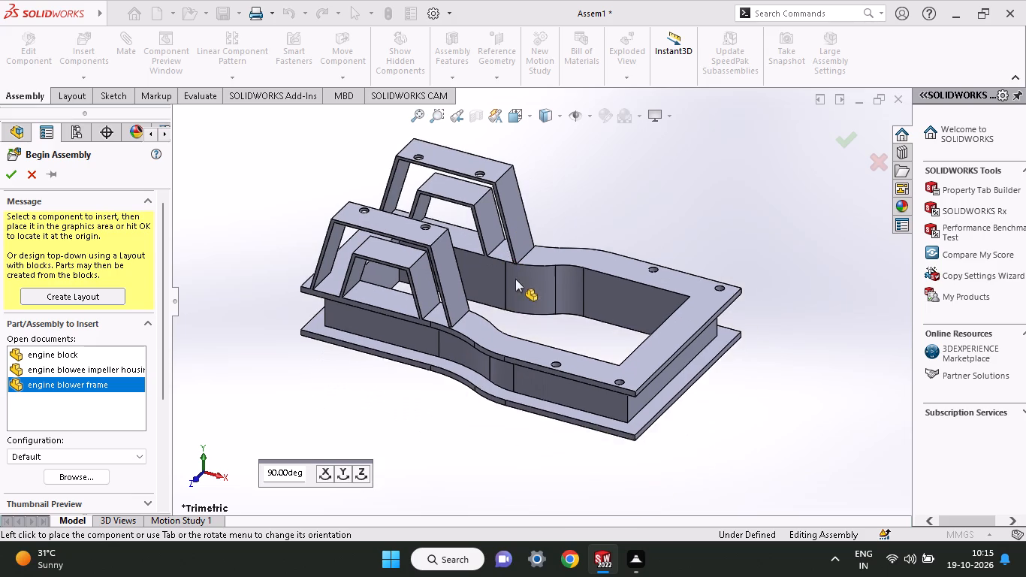
click(515, 307)
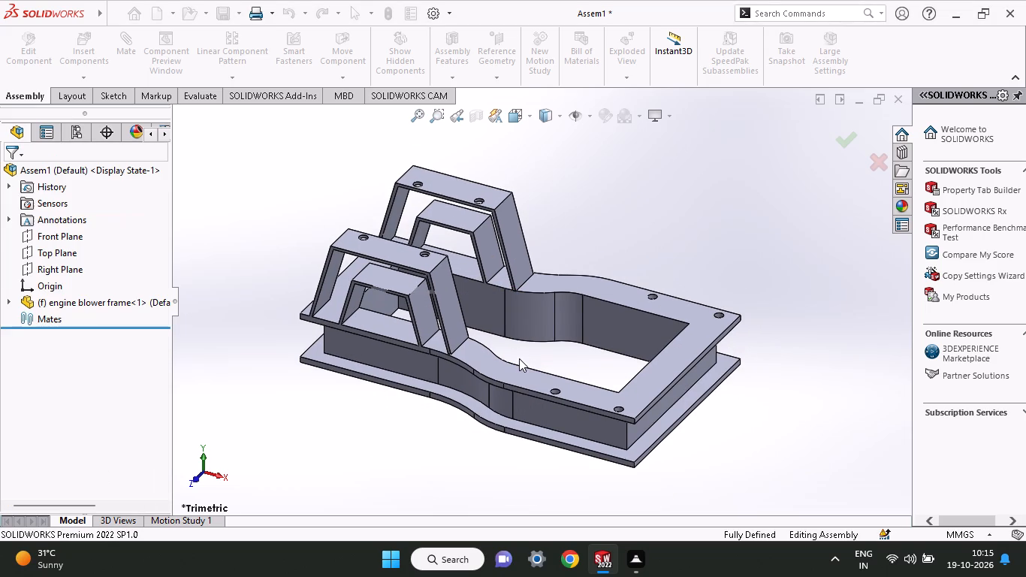
Insert the engine blowee impeller housing part from Documents and place it in open space beside the frame's wide end.
ctrl+scroll(519, 359, up, 5)
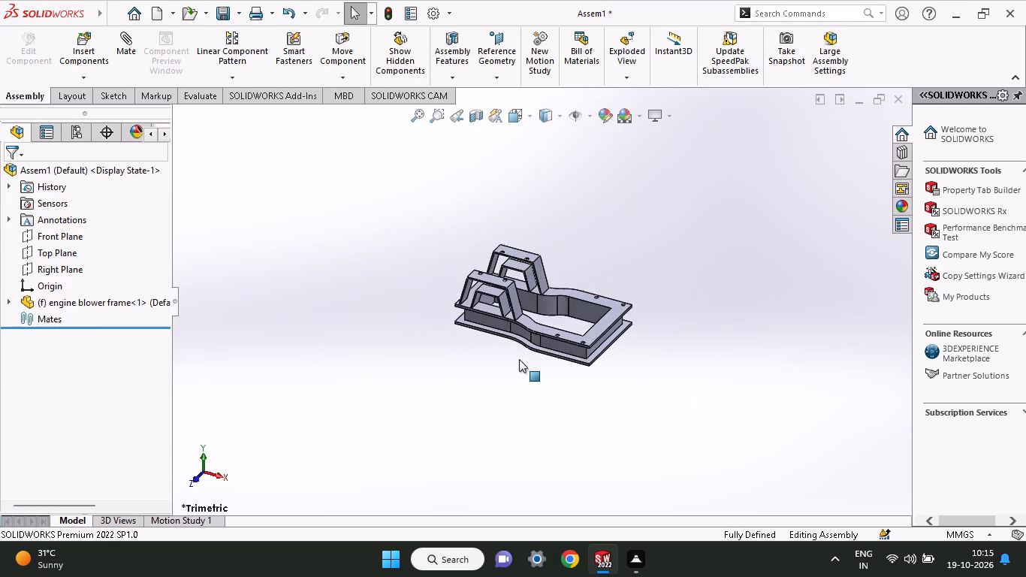
ctrl+scroll(519, 359, up, 1)
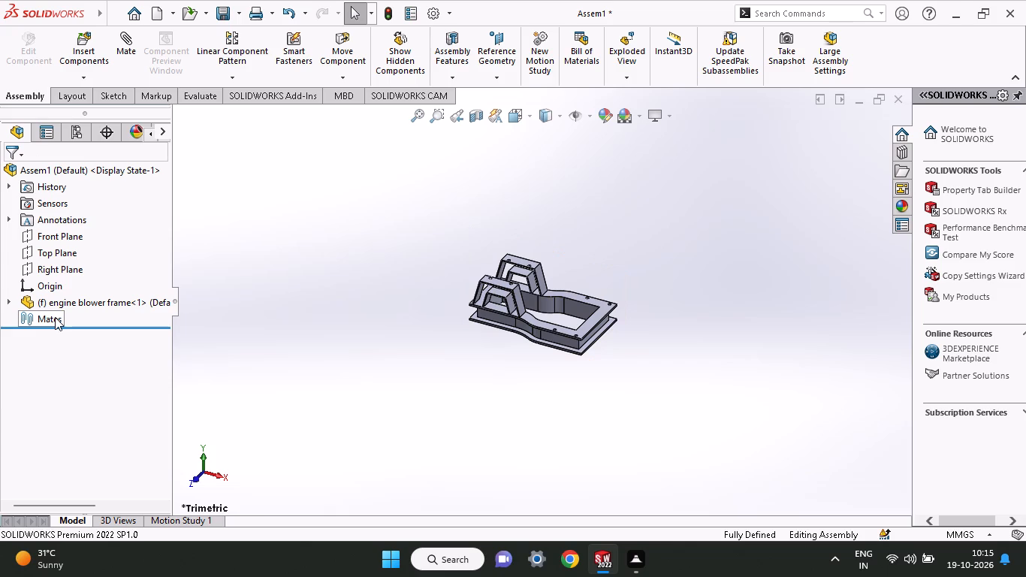
click(83, 54)
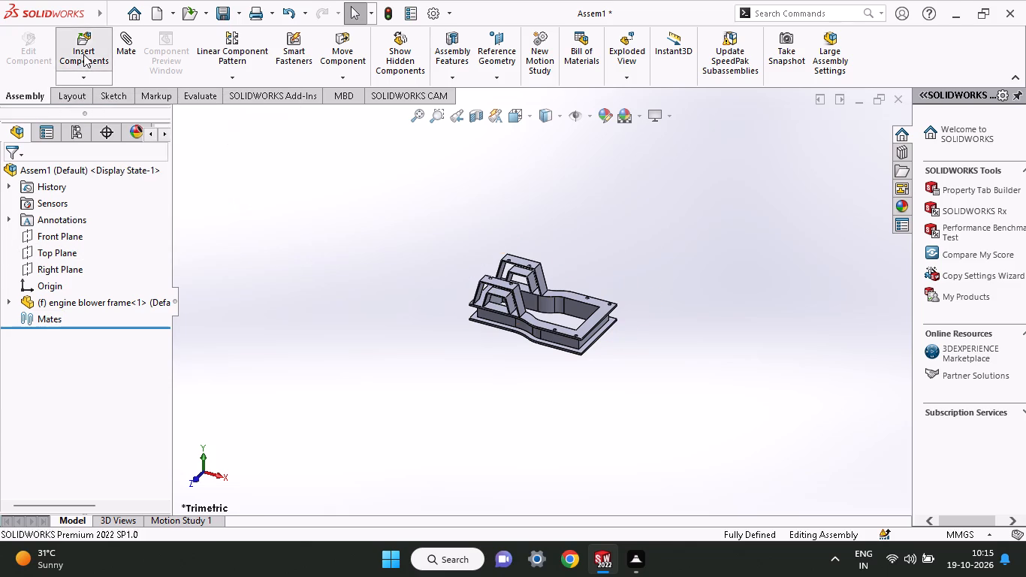
click(91, 426)
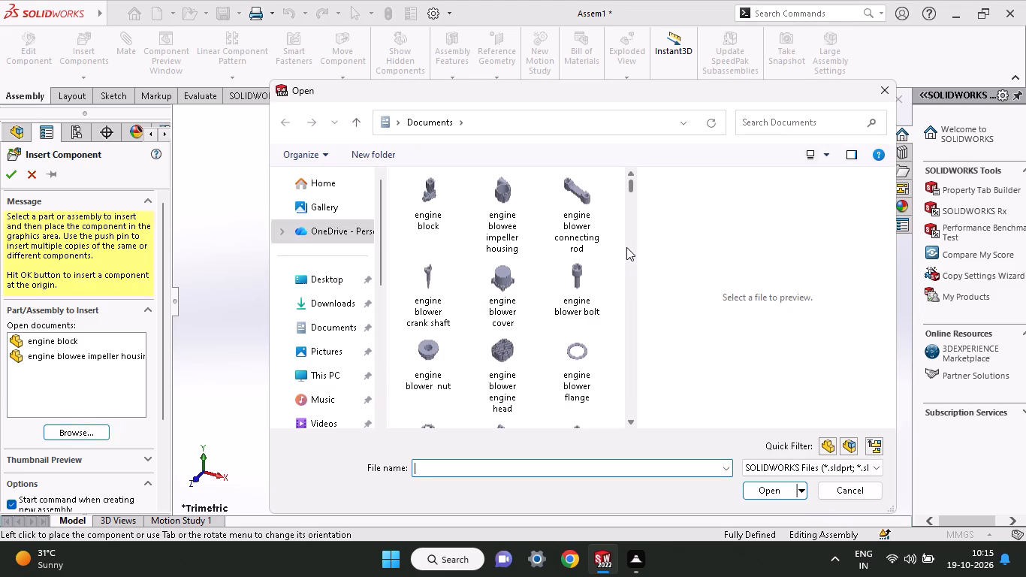
click(632, 181)
click(495, 209)
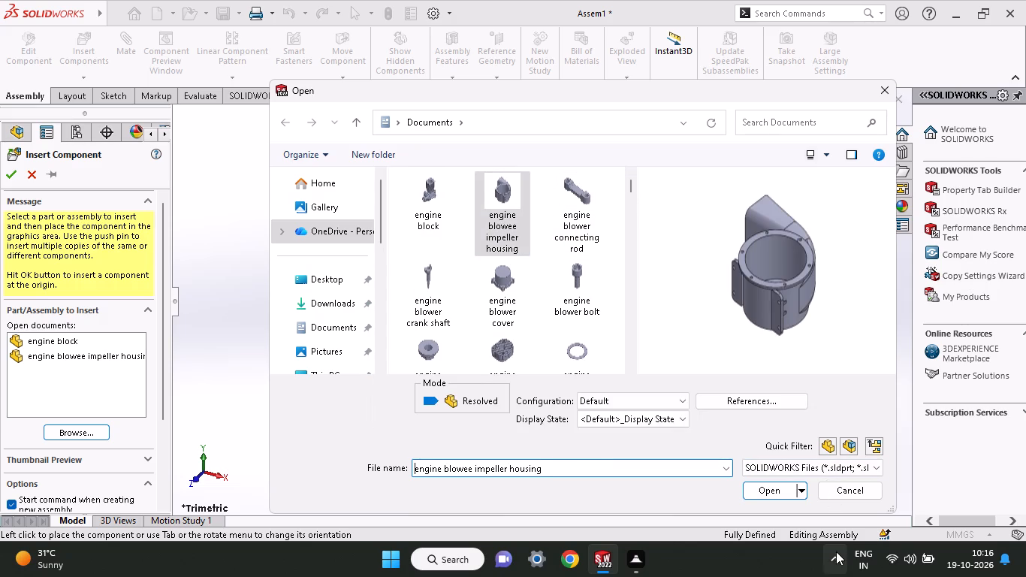
click(783, 491)
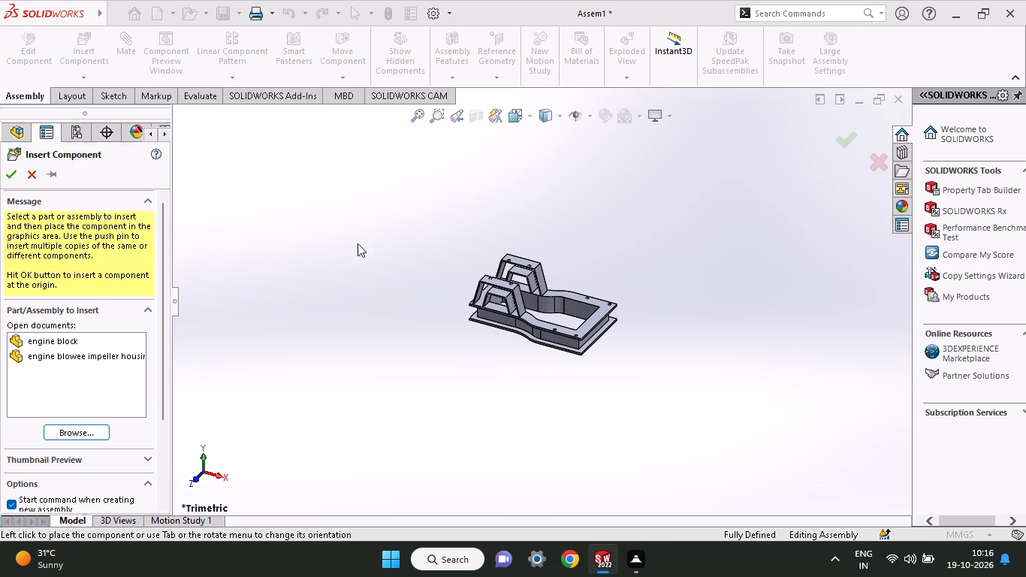
click(730, 281)
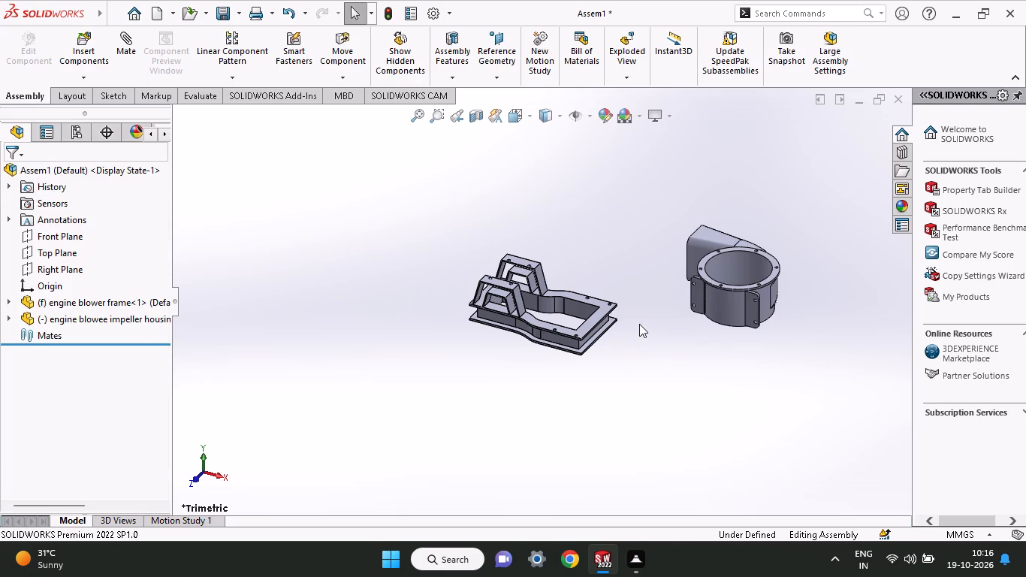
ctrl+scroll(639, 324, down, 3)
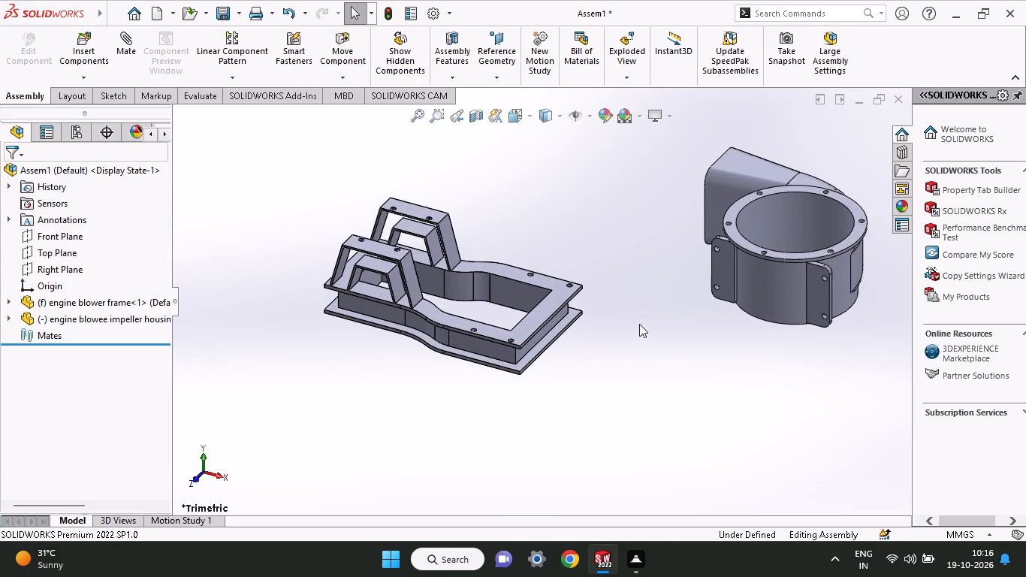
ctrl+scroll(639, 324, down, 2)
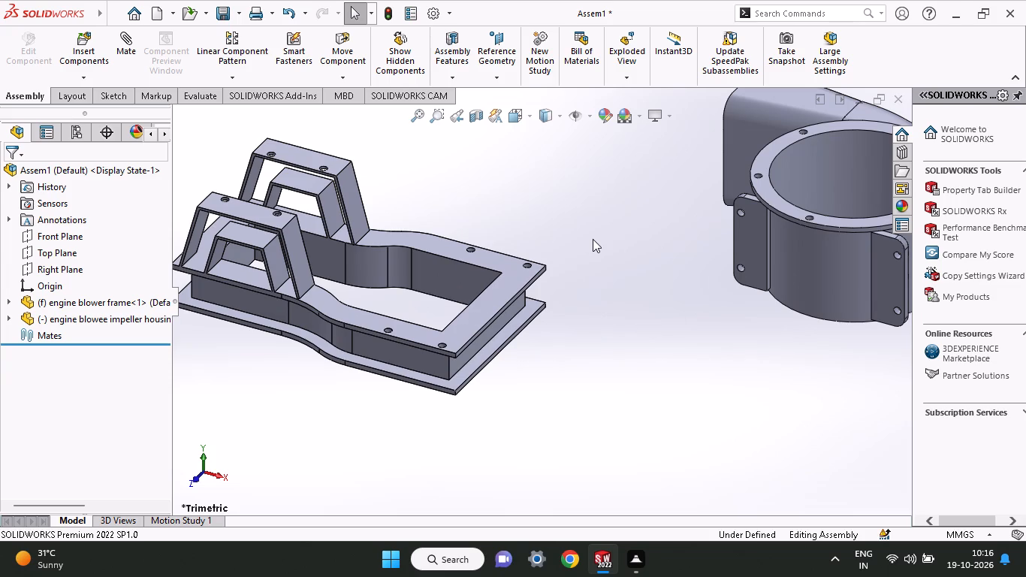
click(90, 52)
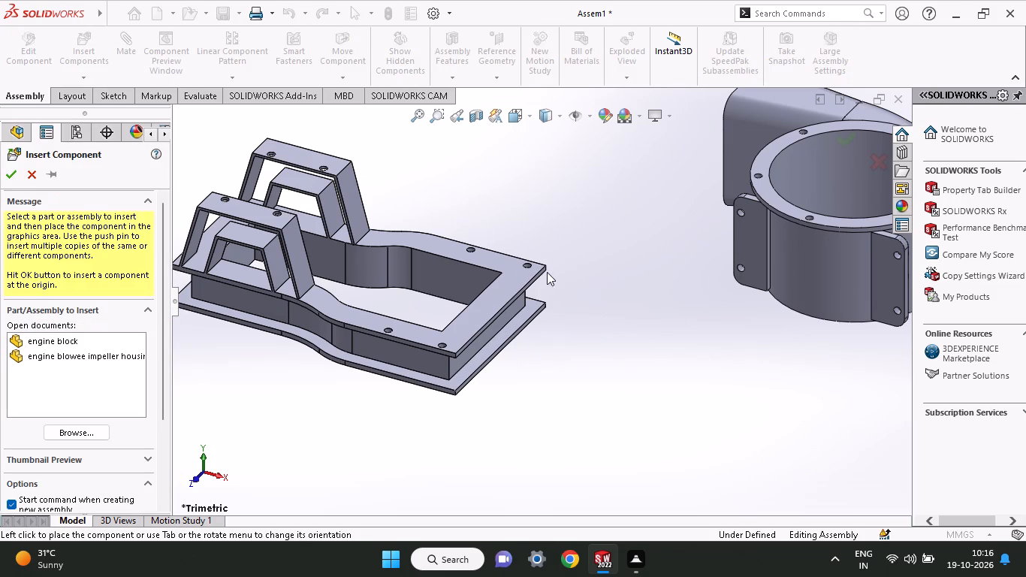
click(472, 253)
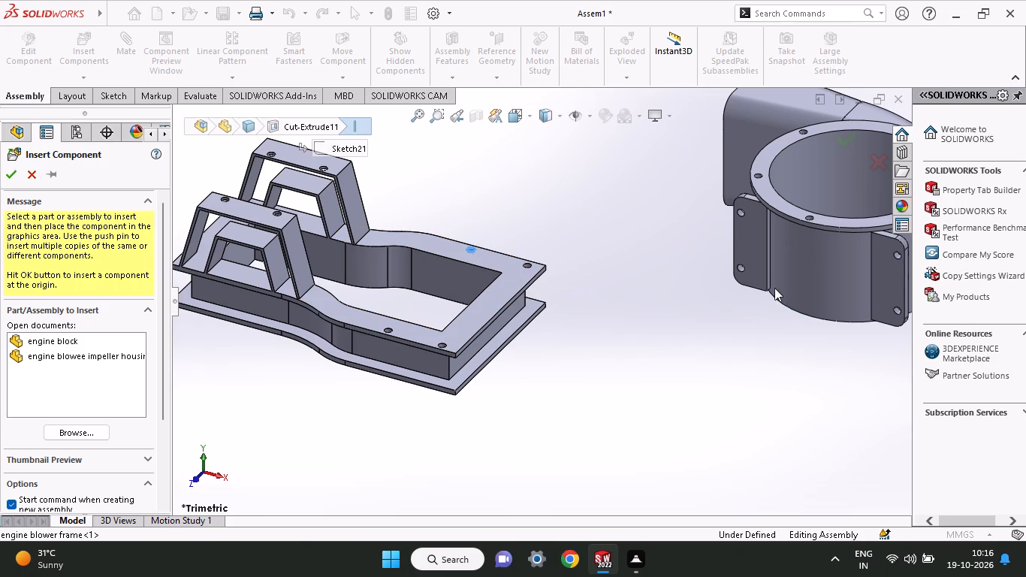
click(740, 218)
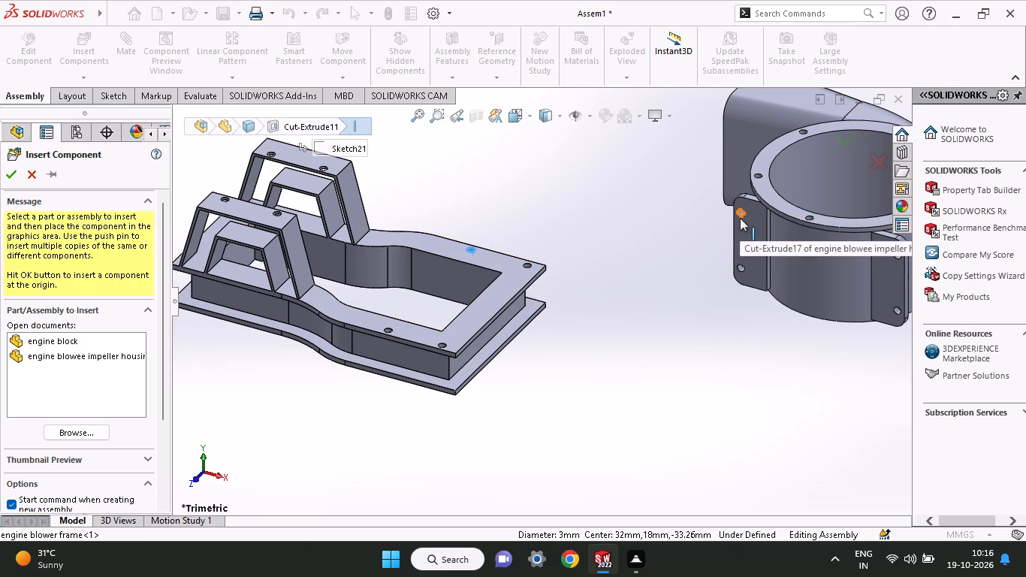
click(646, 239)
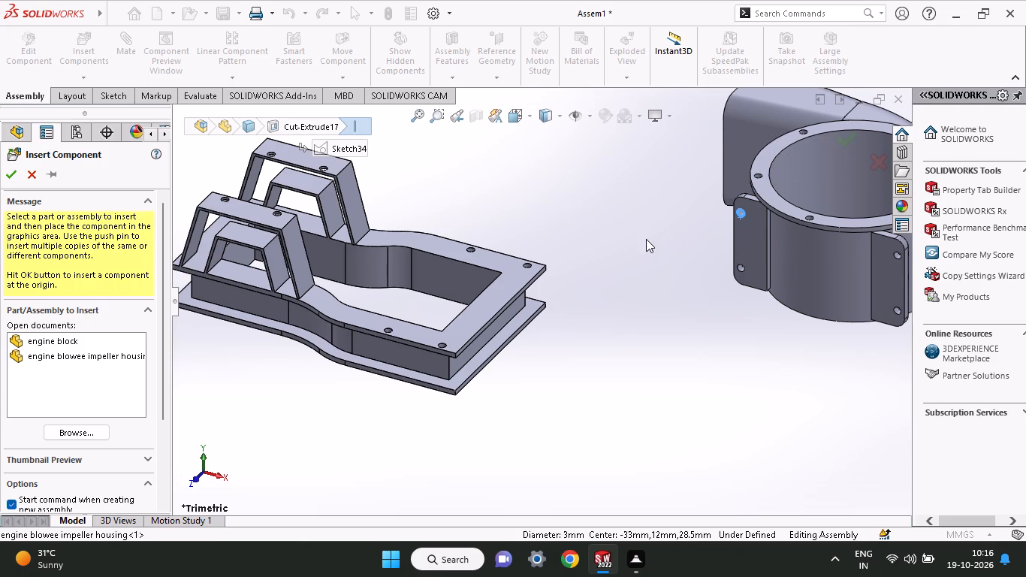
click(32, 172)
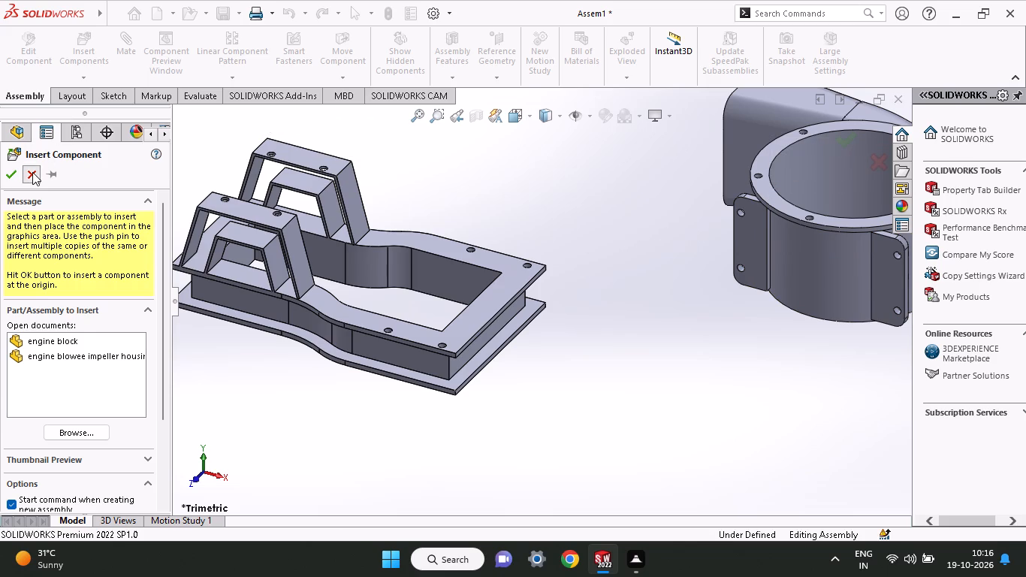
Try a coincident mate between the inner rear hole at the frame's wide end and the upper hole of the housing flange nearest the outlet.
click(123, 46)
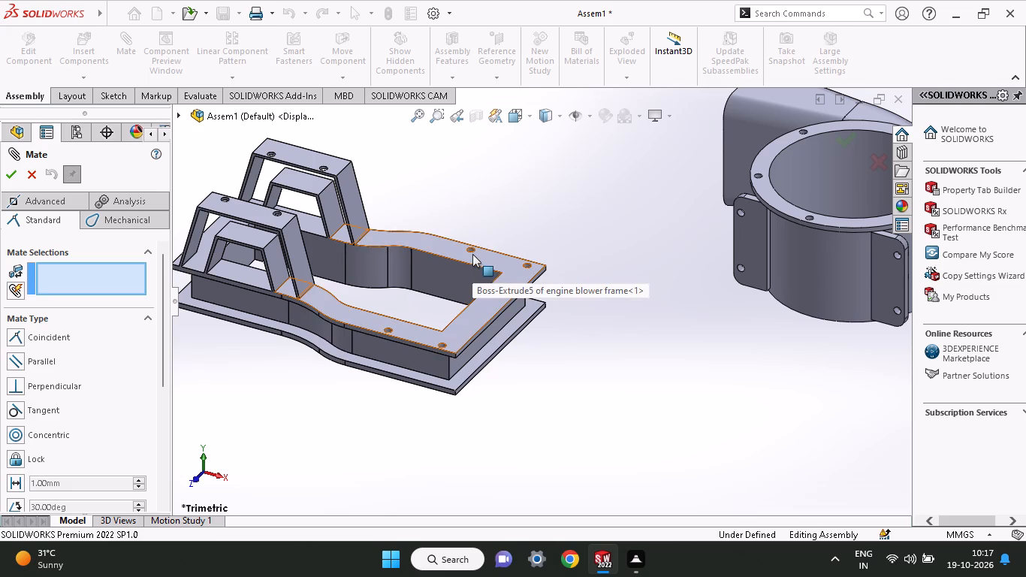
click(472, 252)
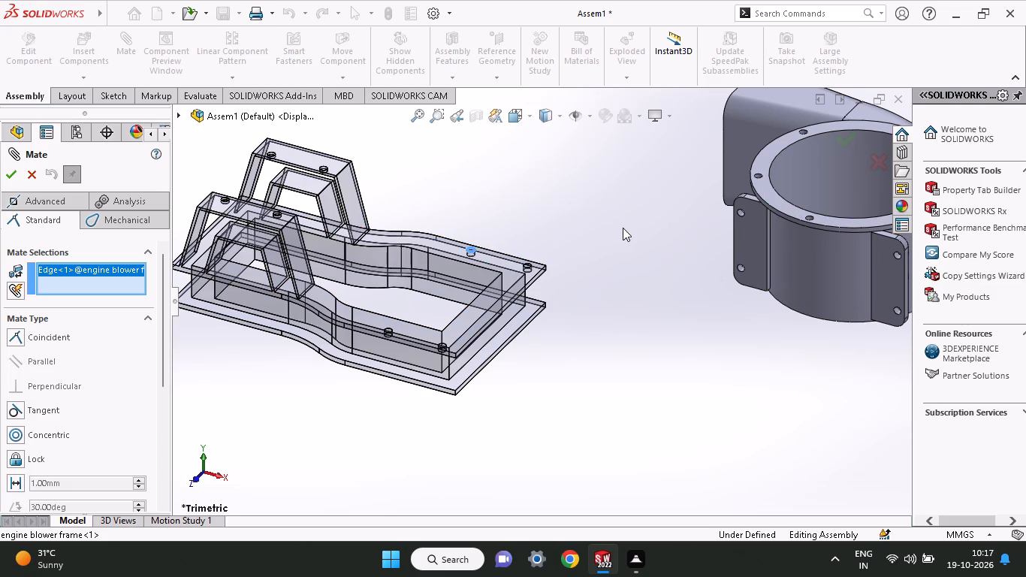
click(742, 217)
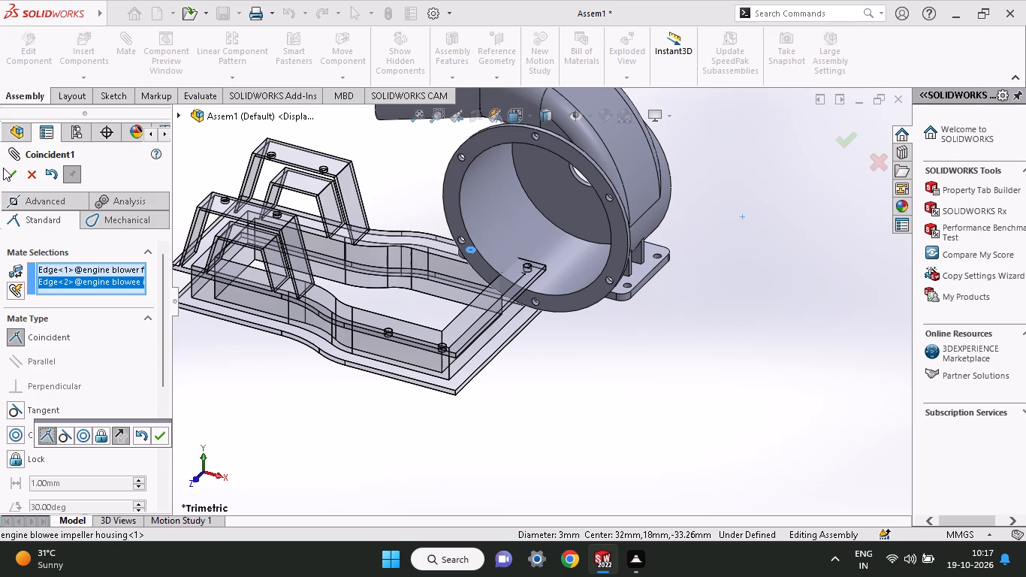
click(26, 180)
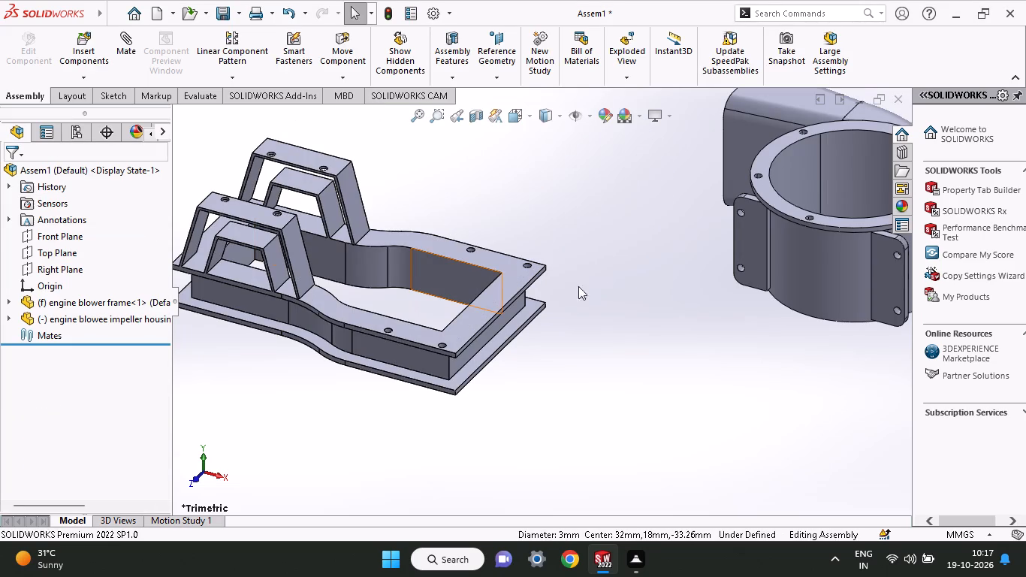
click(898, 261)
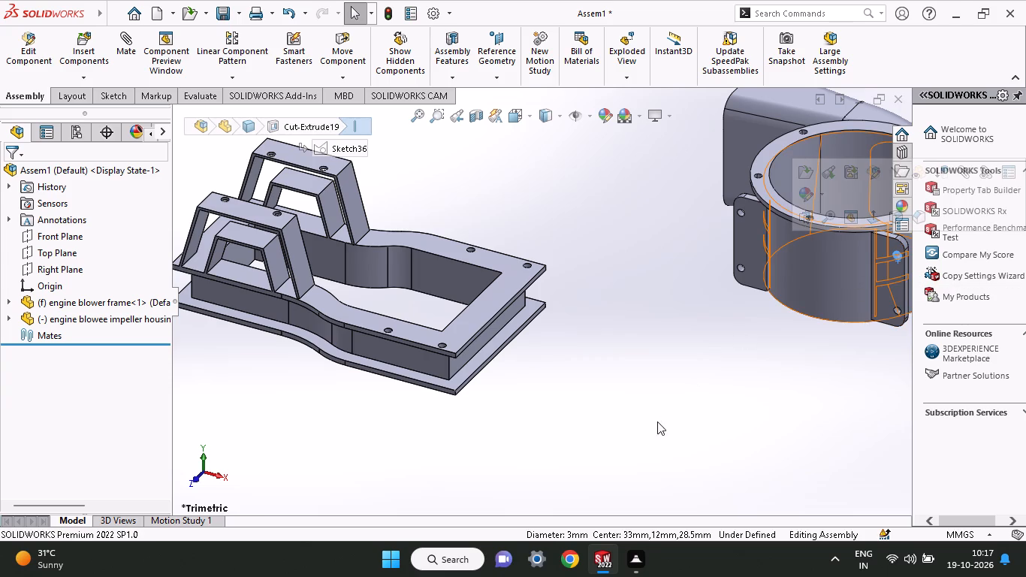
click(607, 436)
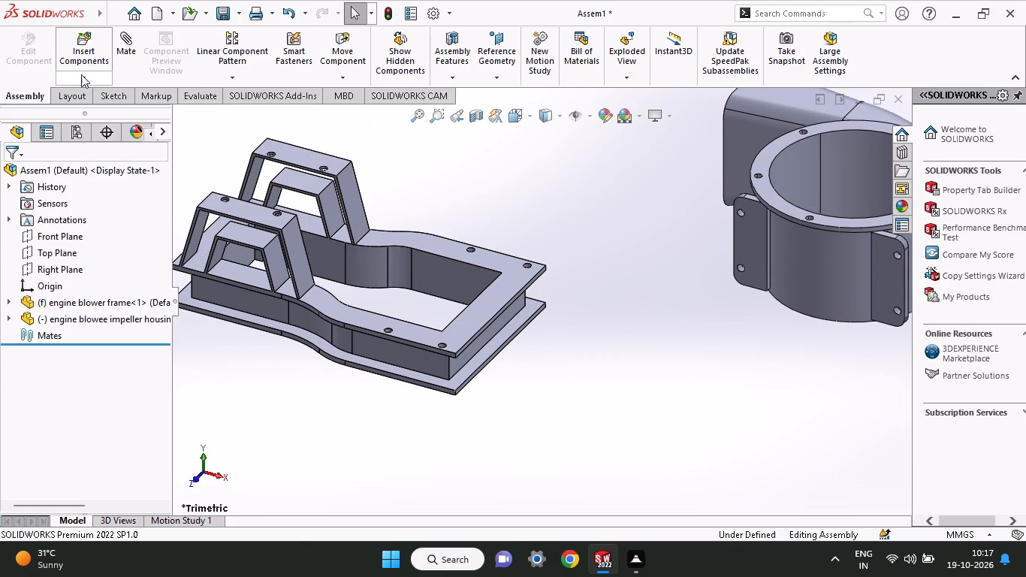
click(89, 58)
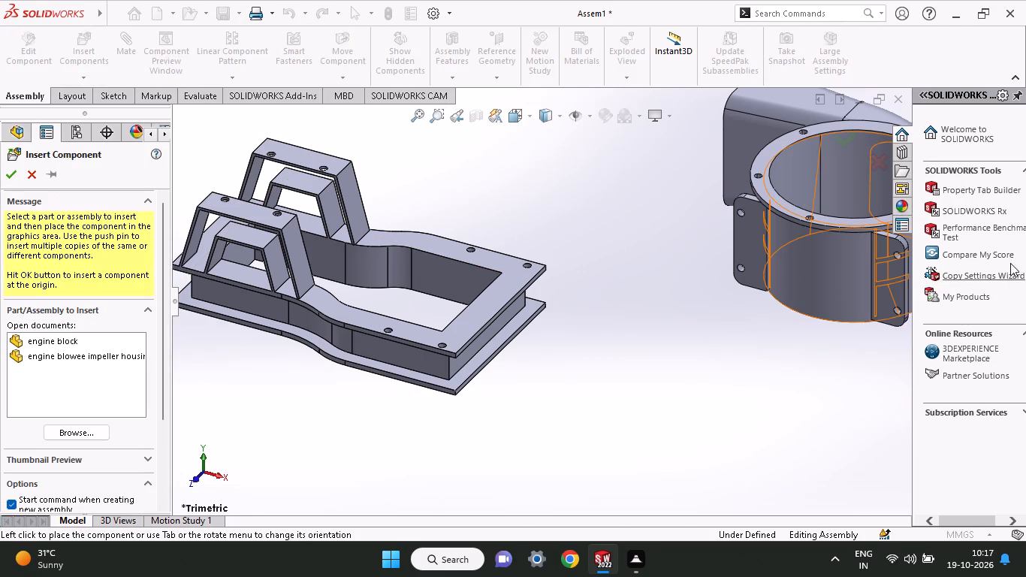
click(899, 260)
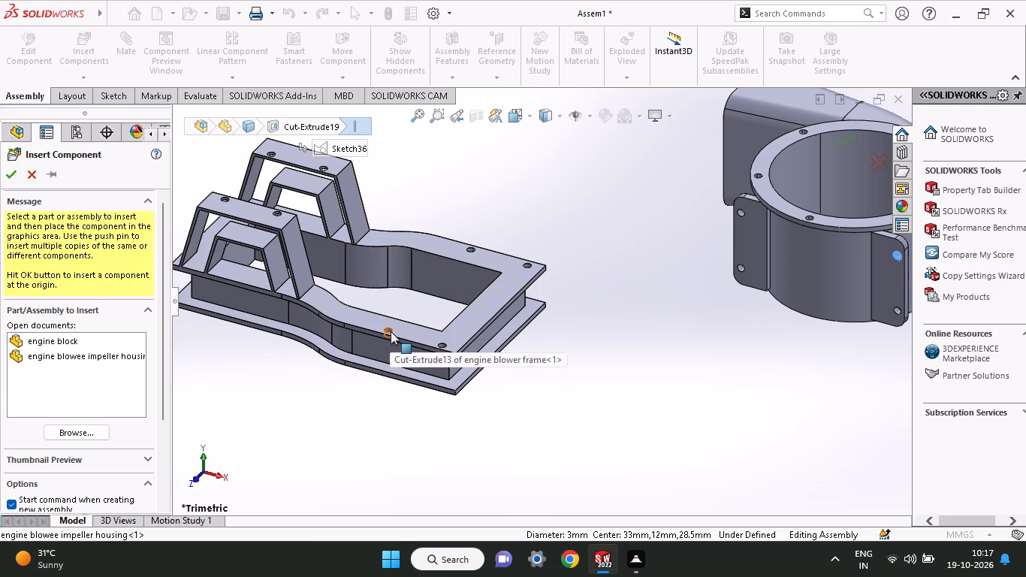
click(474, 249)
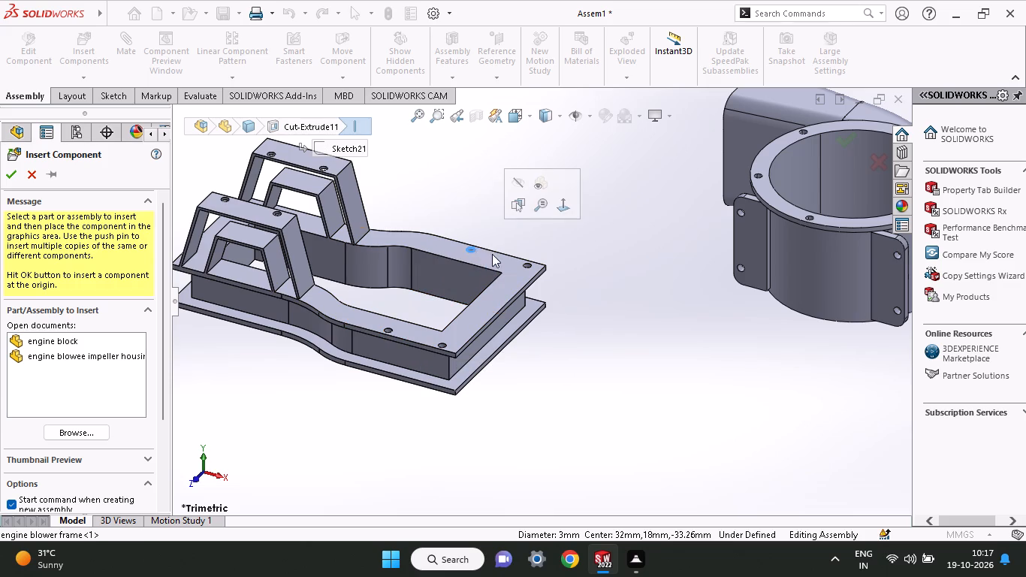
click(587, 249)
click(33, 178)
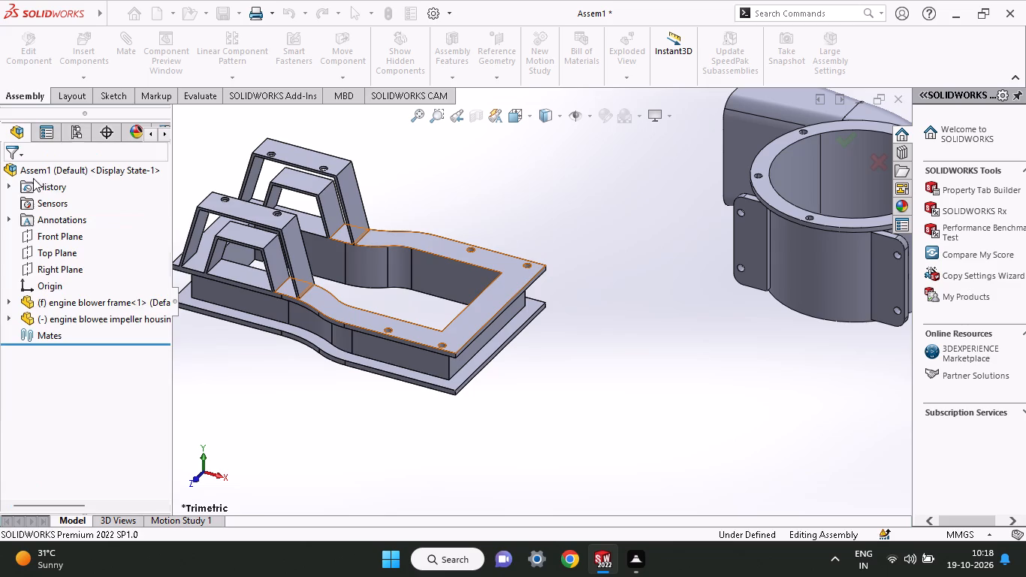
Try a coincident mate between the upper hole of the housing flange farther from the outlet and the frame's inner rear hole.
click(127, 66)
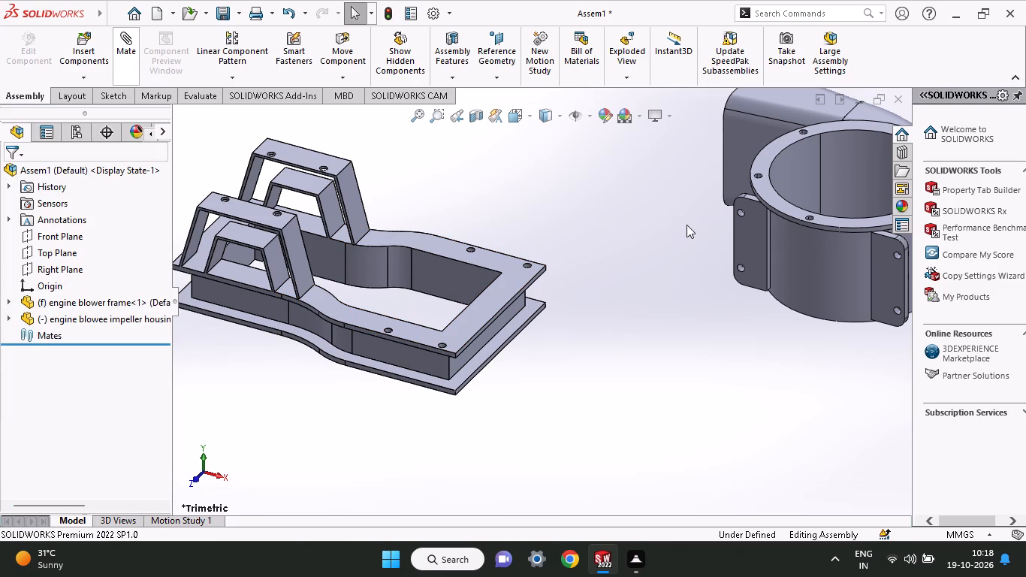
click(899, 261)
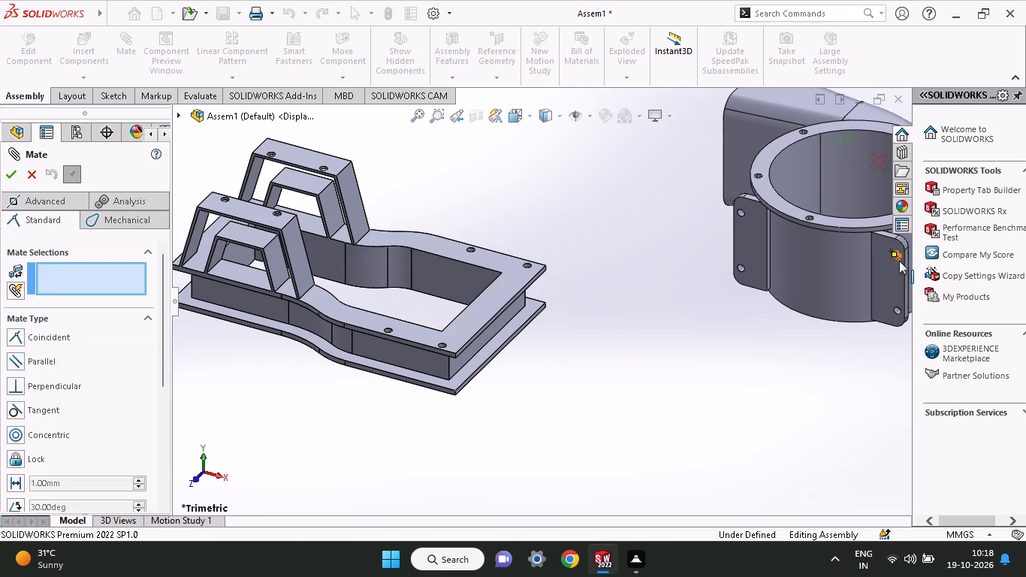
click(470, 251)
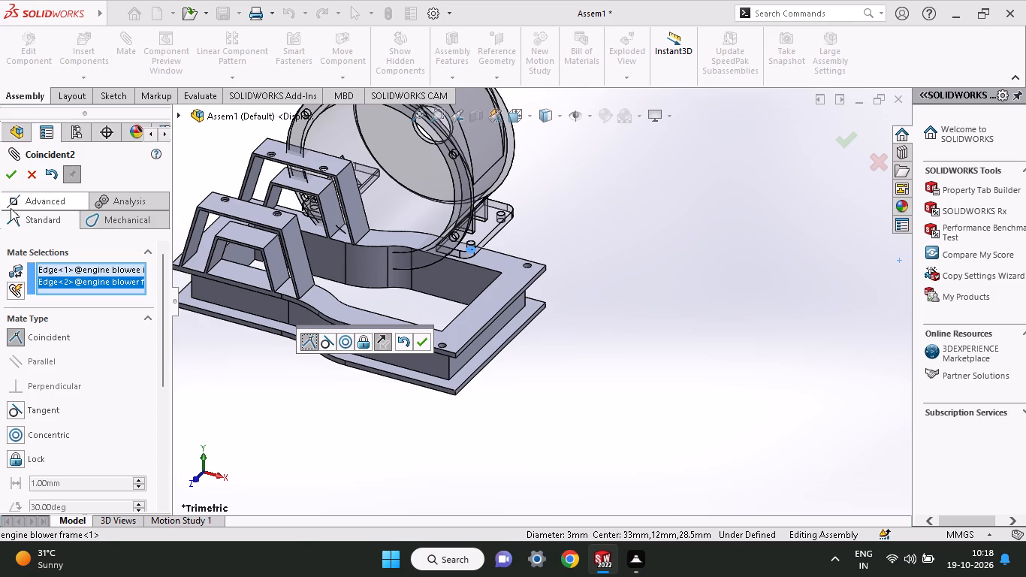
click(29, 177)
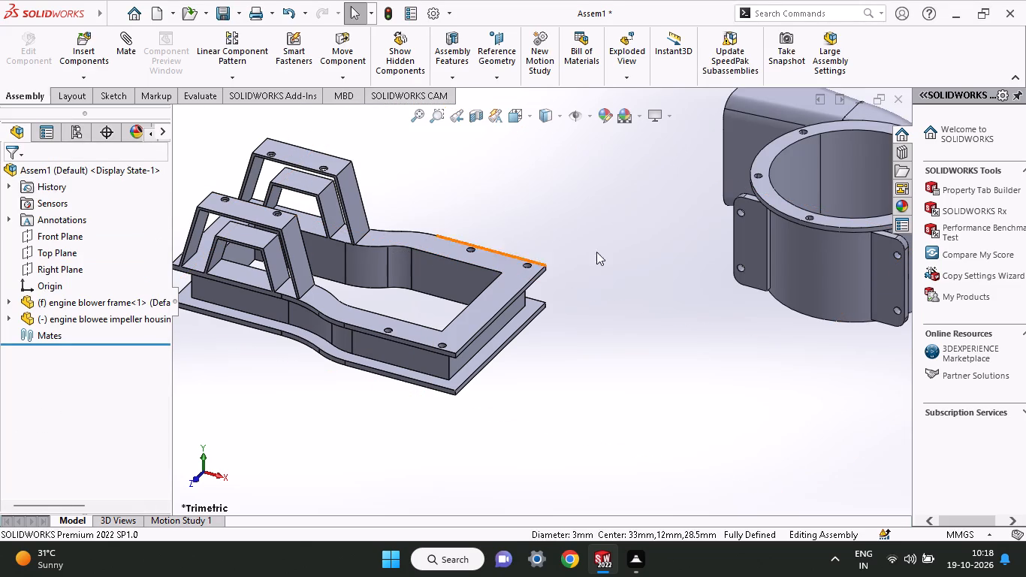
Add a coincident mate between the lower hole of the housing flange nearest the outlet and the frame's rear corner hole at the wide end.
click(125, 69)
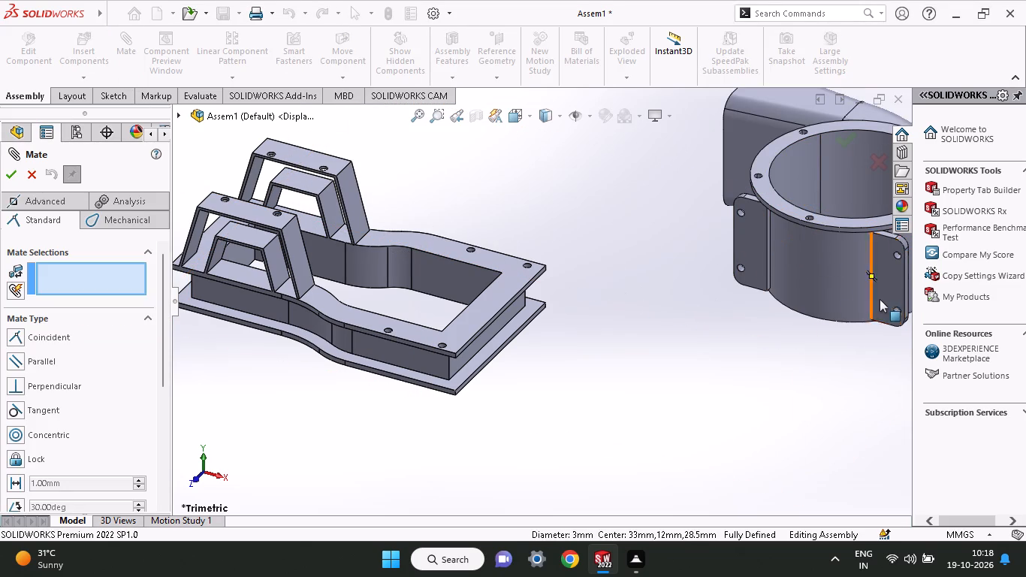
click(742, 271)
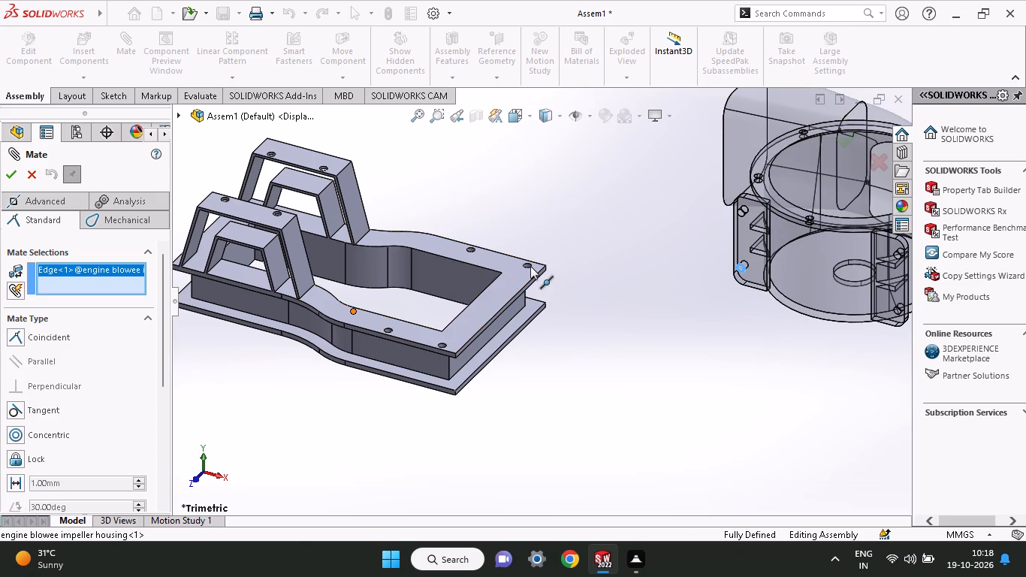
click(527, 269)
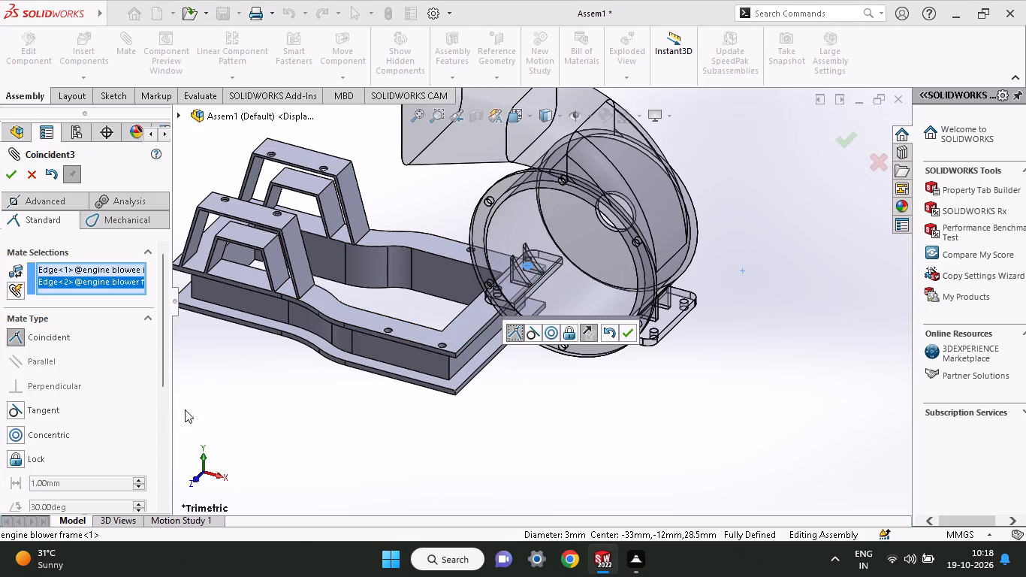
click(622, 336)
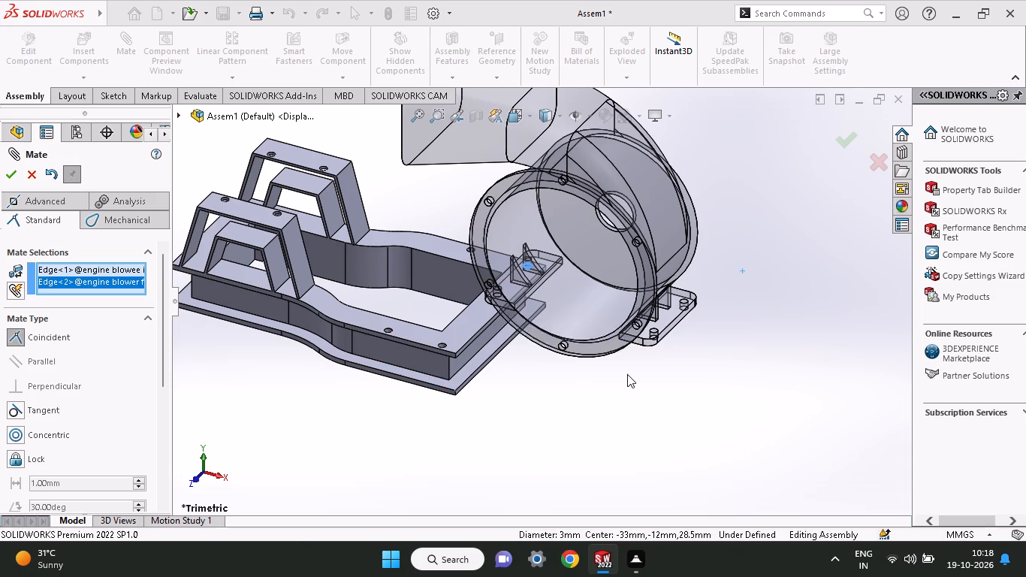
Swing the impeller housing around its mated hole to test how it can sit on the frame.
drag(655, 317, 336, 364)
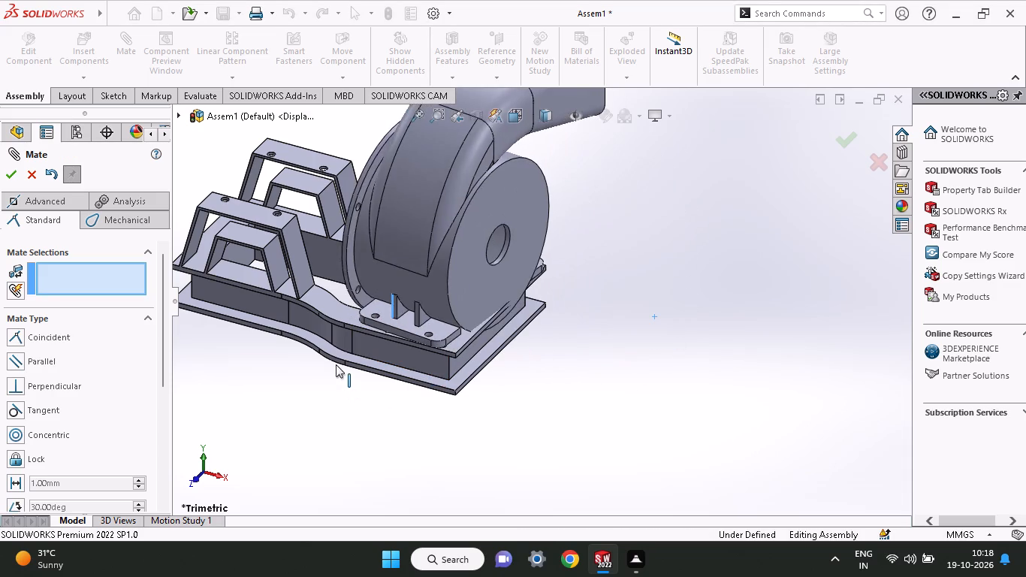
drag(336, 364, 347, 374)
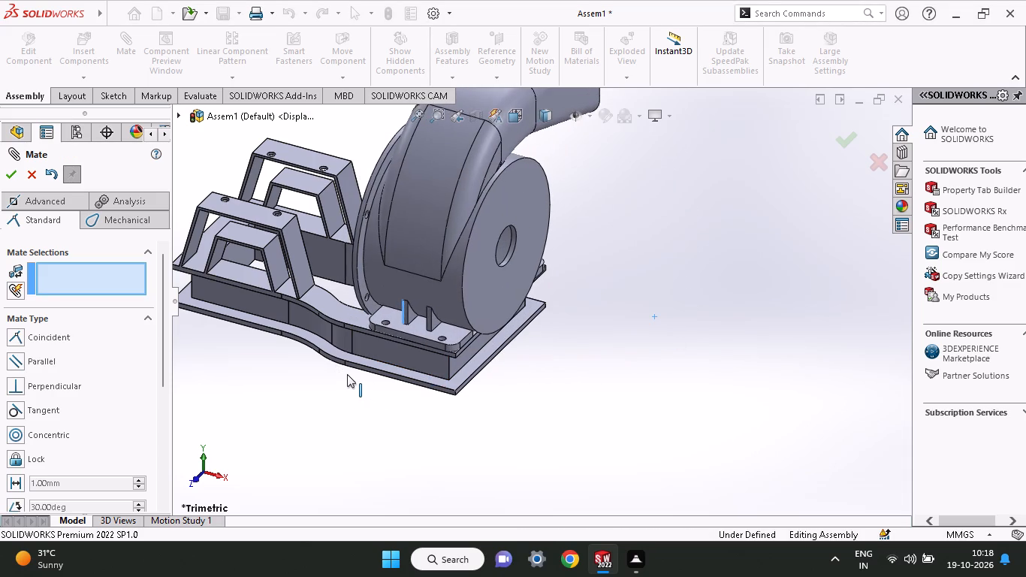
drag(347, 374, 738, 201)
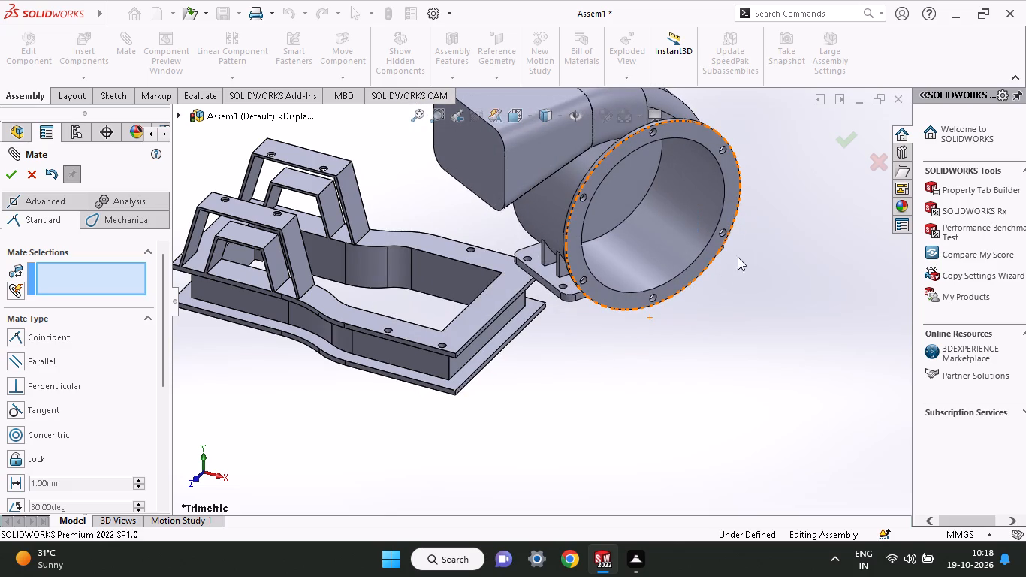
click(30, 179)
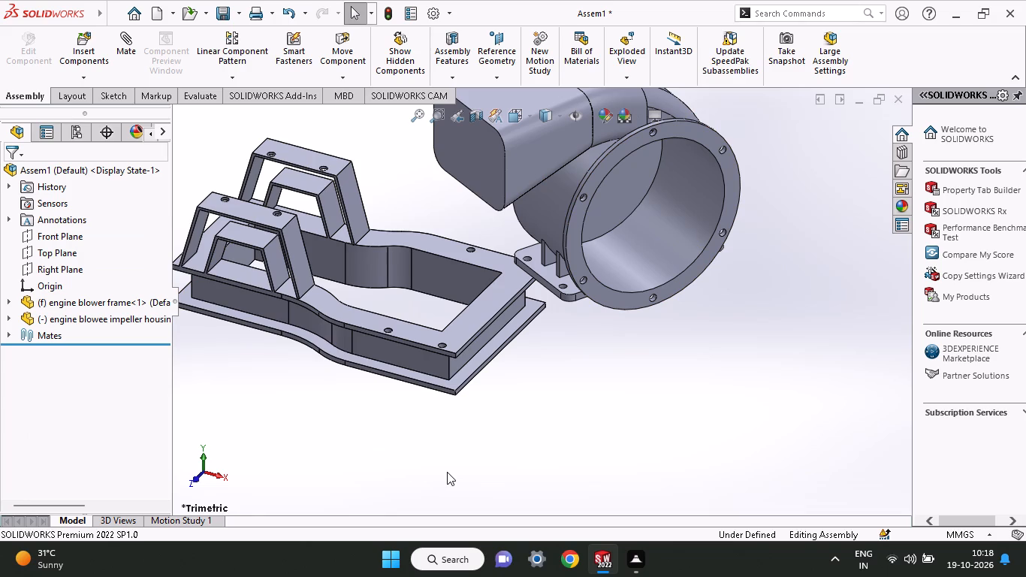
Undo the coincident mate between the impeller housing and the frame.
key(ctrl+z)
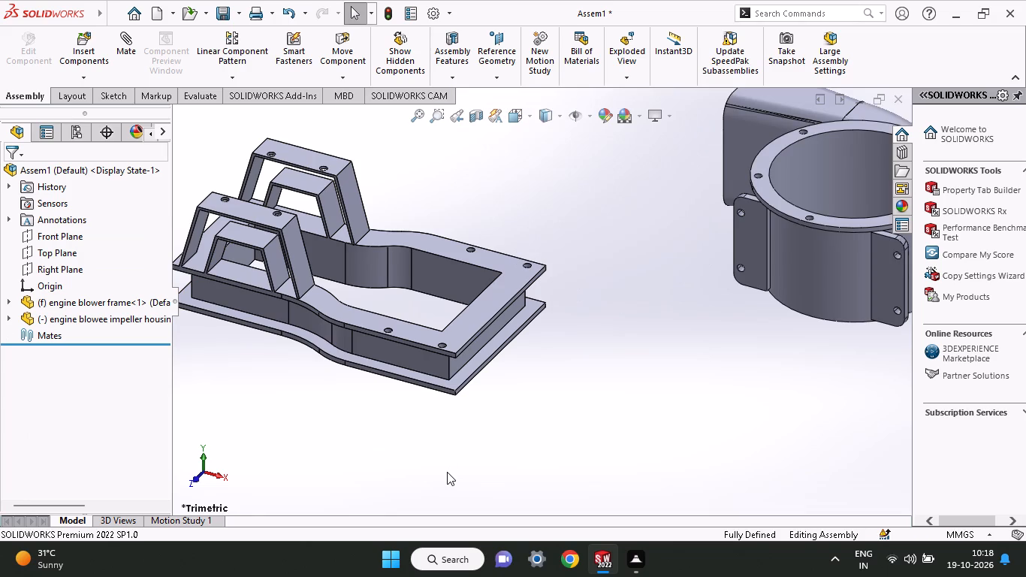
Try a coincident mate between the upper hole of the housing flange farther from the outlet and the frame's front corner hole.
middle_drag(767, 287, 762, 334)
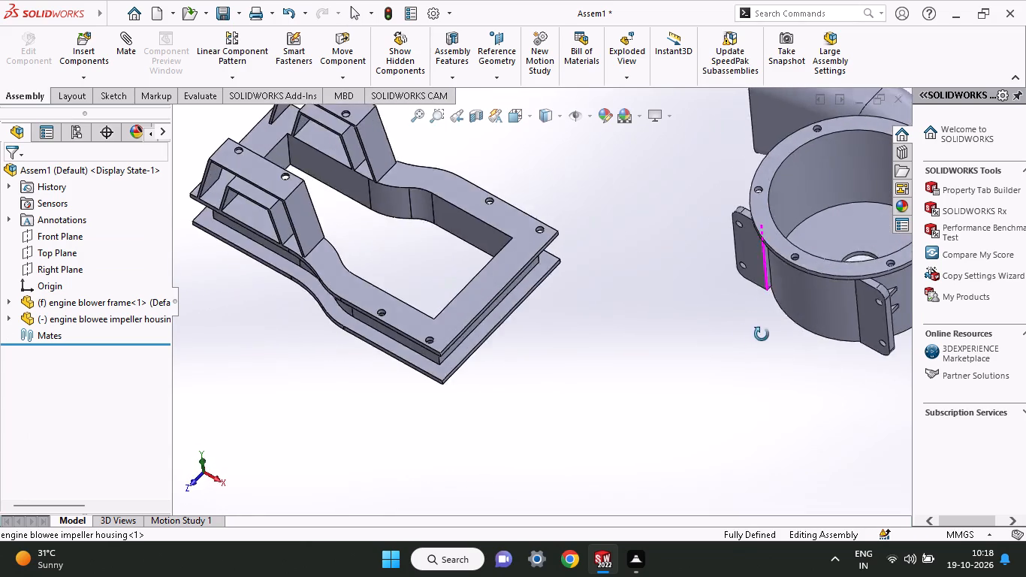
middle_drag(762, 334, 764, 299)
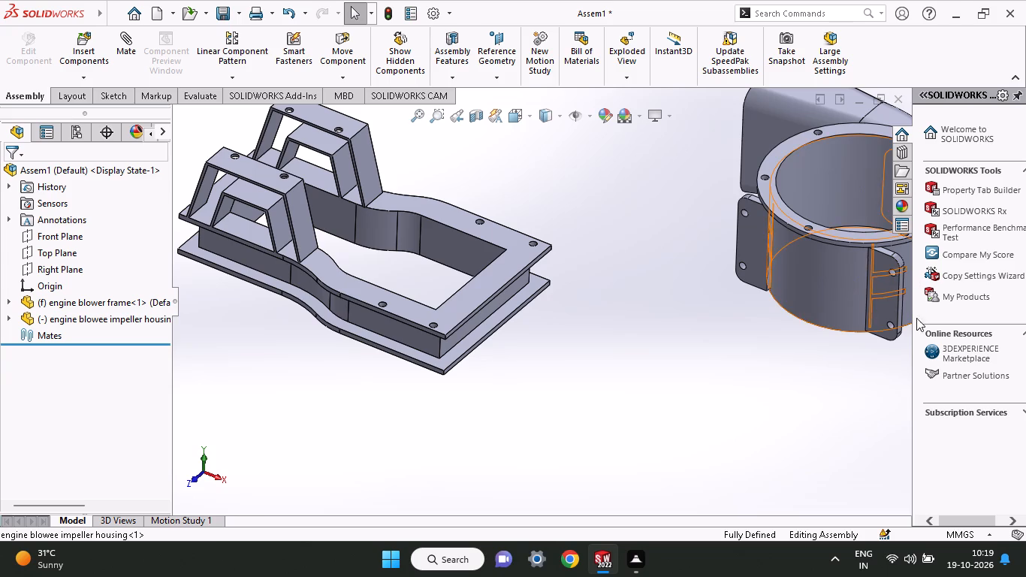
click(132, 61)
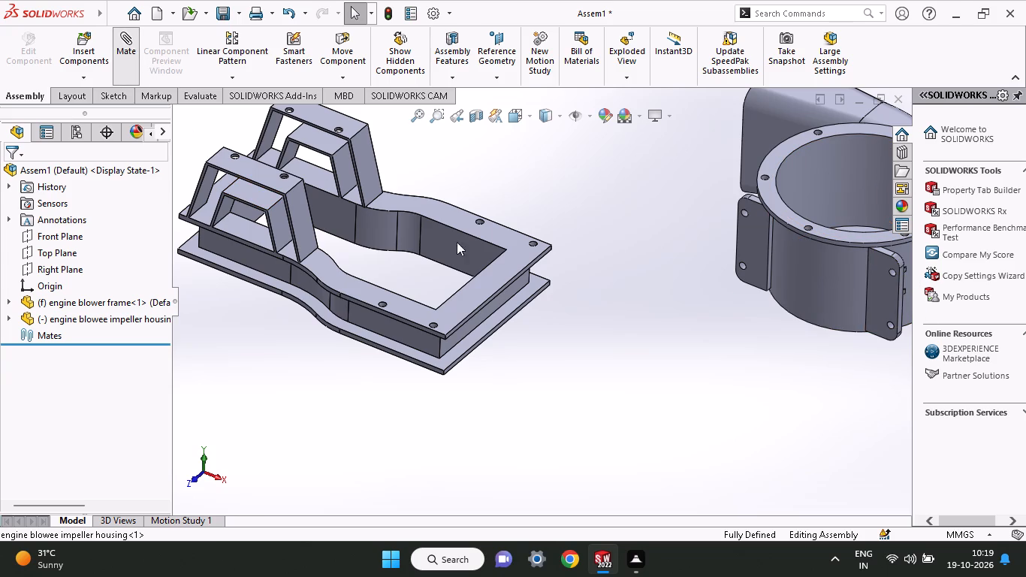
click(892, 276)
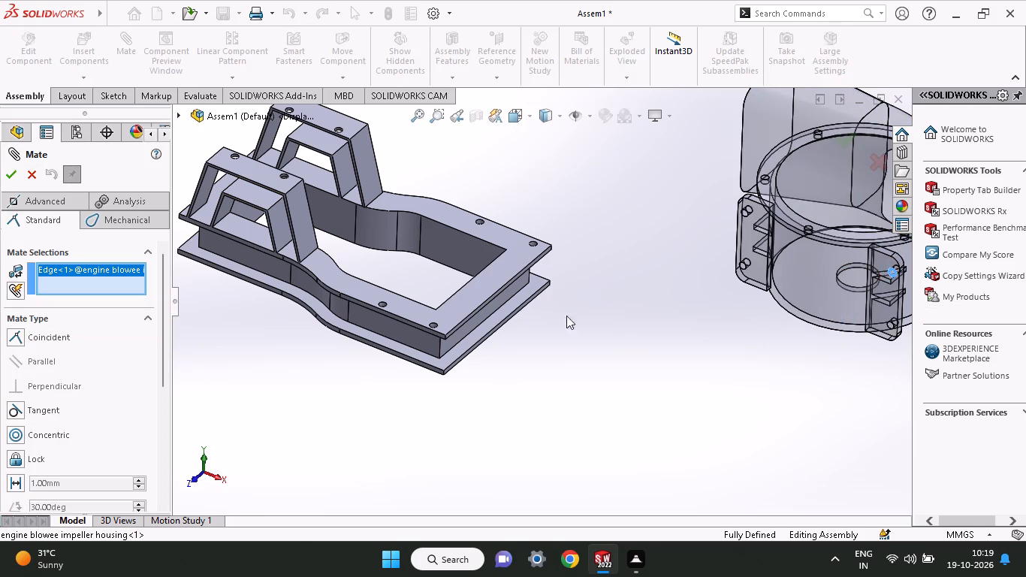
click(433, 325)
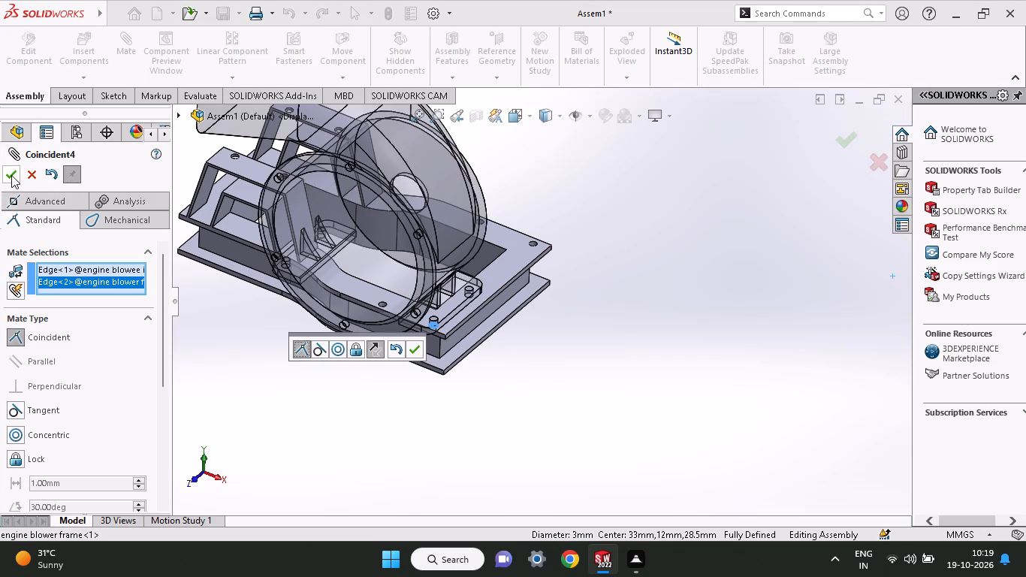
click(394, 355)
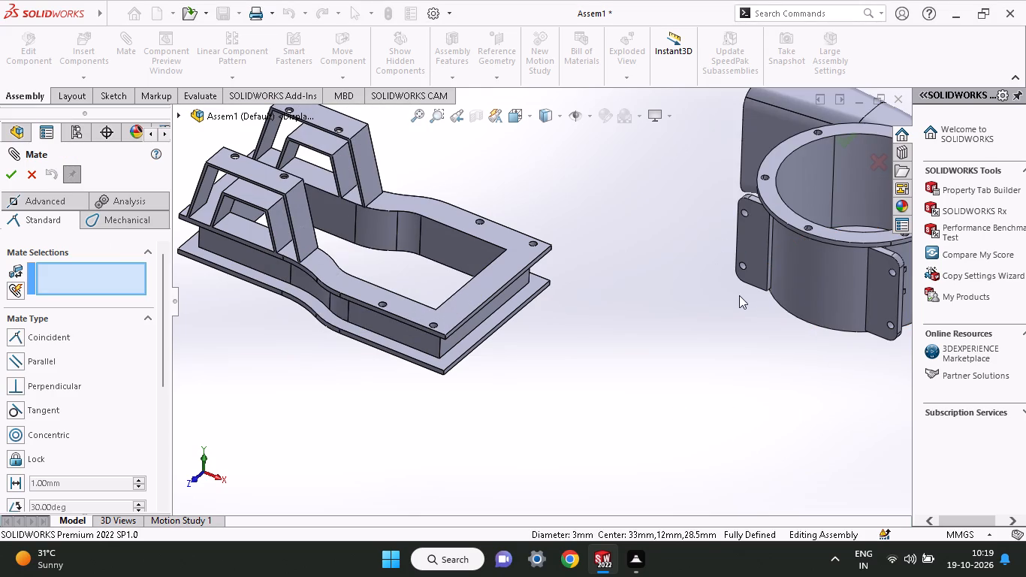
Add a coincident mate between the lower hole of the housing flange nearest the outlet and the frame's inner front hole at the wide end.
click(745, 270)
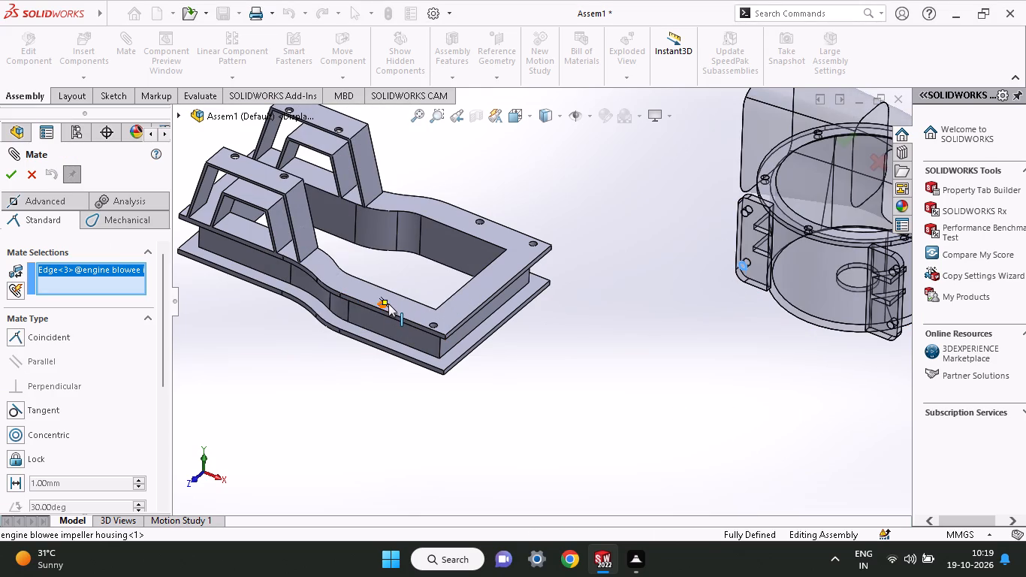
click(388, 304)
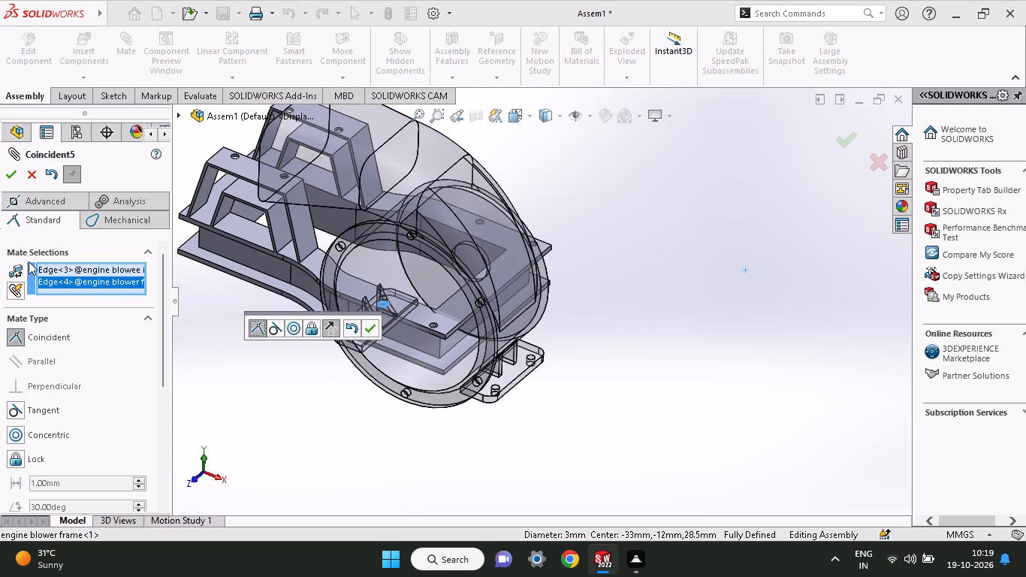
click(13, 179)
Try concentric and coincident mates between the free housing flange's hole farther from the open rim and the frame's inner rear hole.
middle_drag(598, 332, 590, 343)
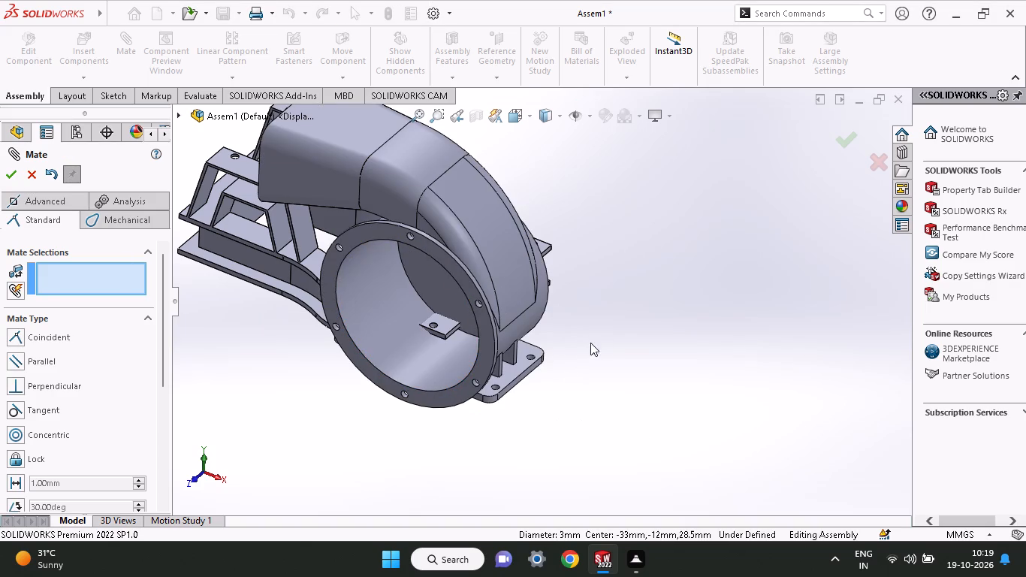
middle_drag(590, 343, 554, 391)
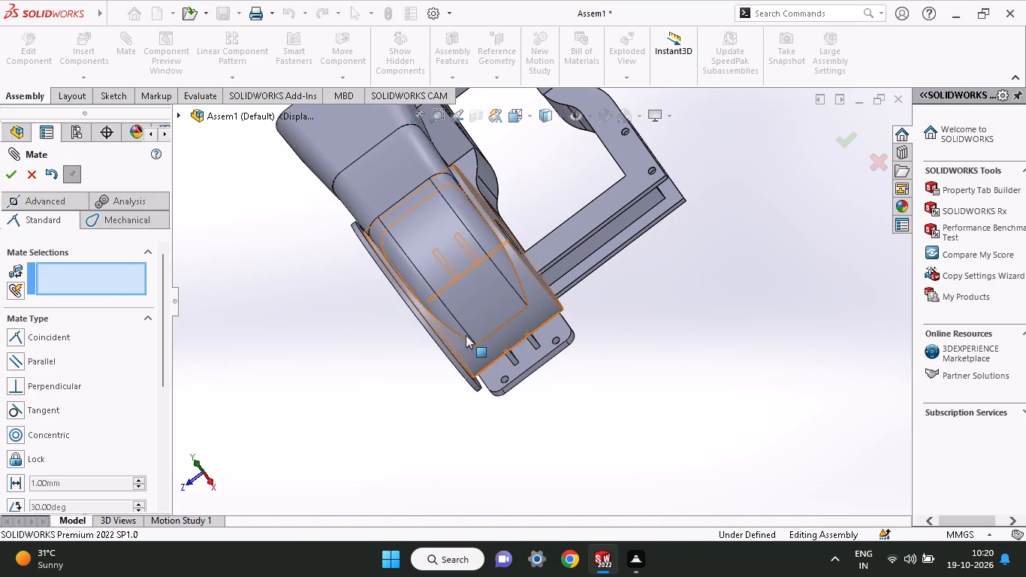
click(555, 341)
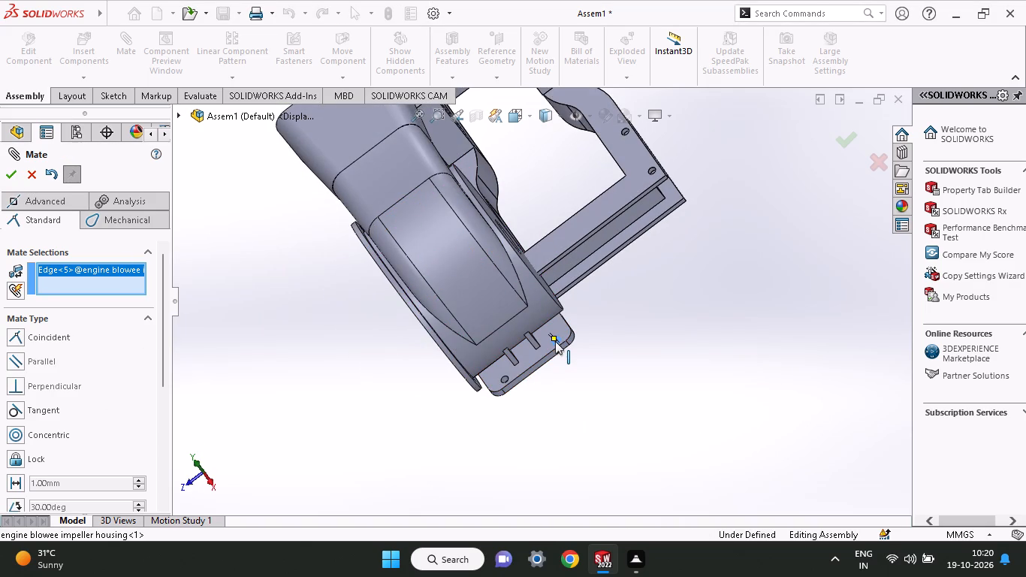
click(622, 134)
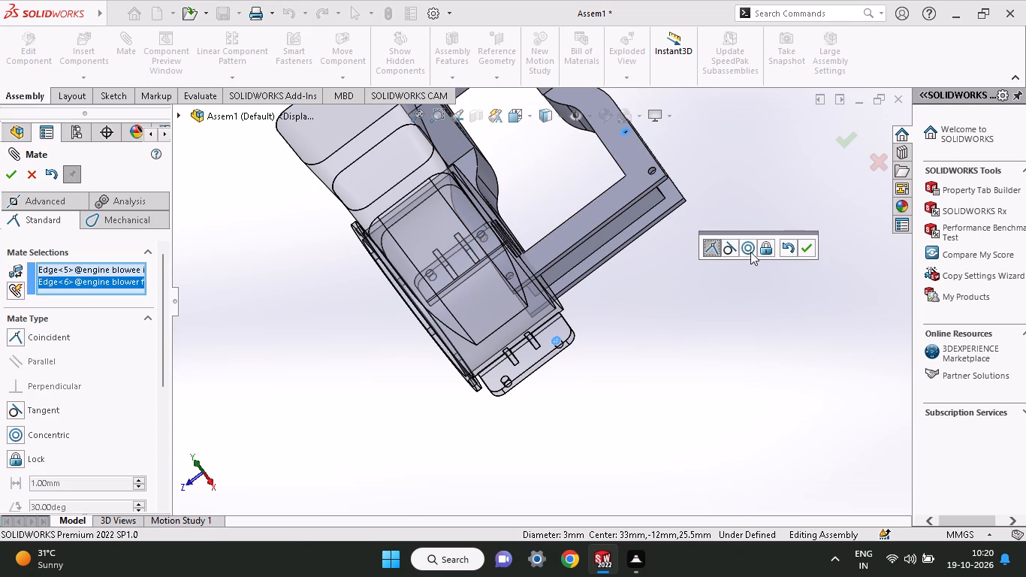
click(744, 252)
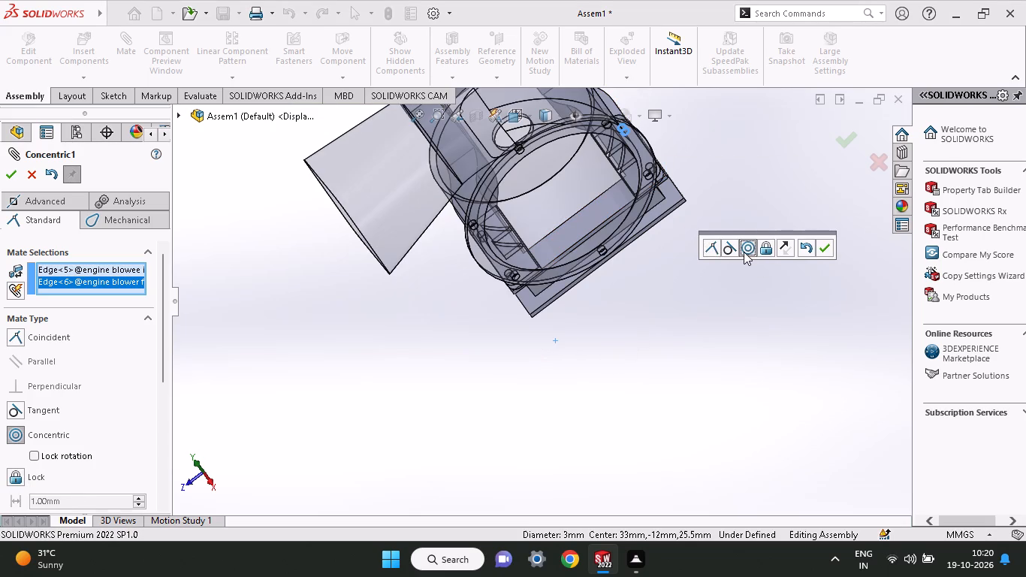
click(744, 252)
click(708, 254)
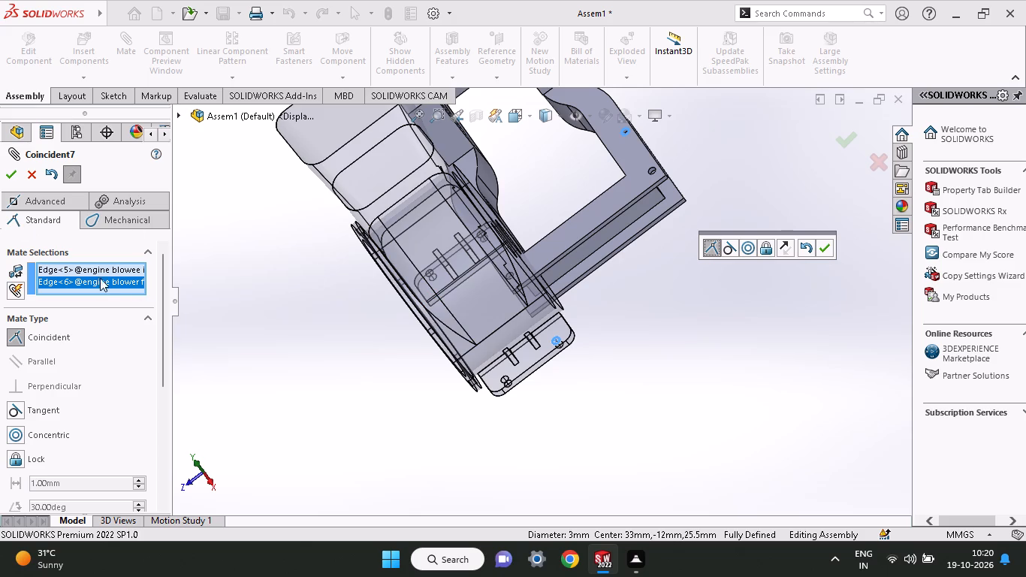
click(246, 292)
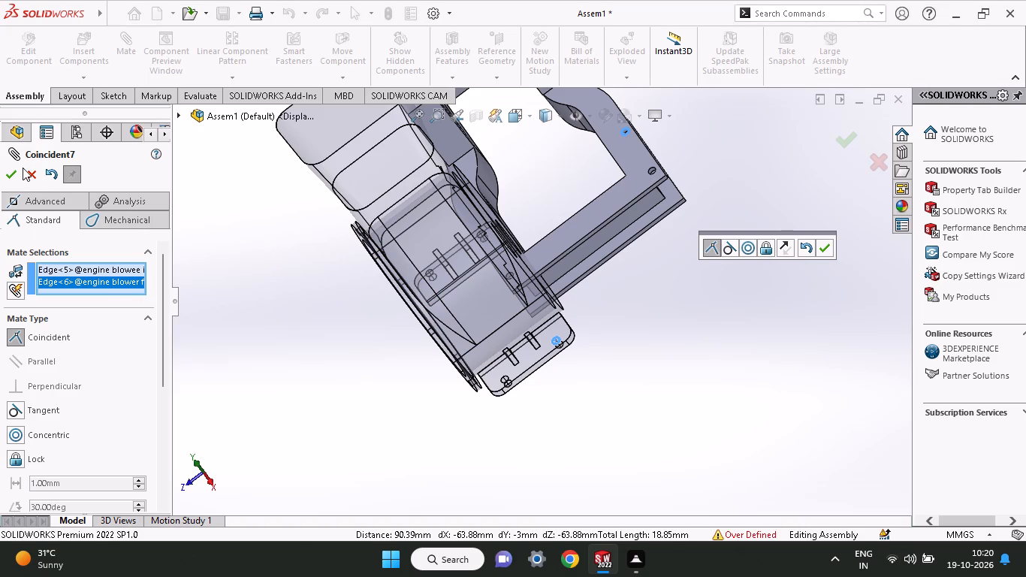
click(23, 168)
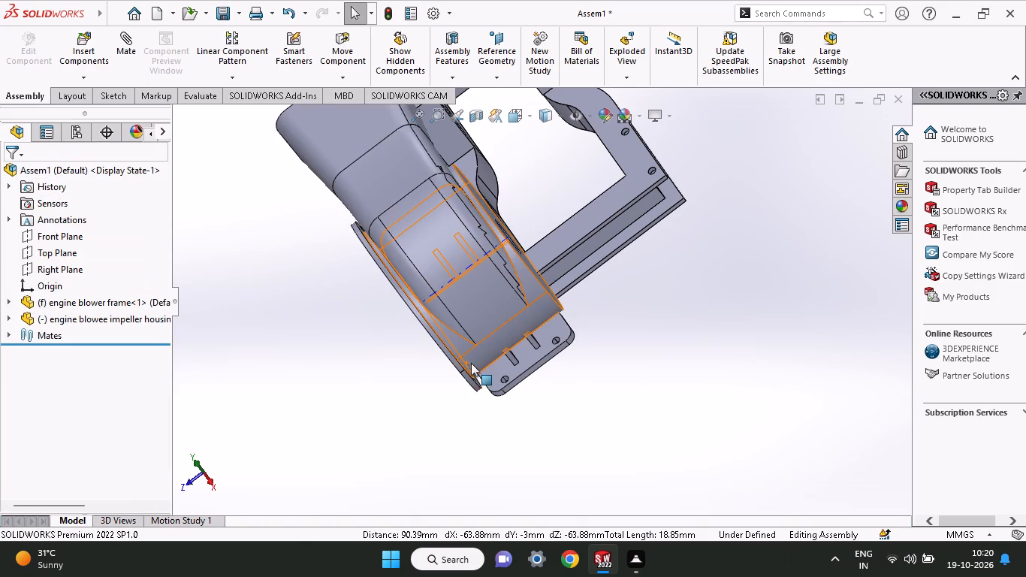
Swing the impeller housing around its mated hole so its free flange lies beside the frame's rear holes at the wide end.
drag(468, 364, 575, 219)
middle_drag(628, 332, 654, 249)
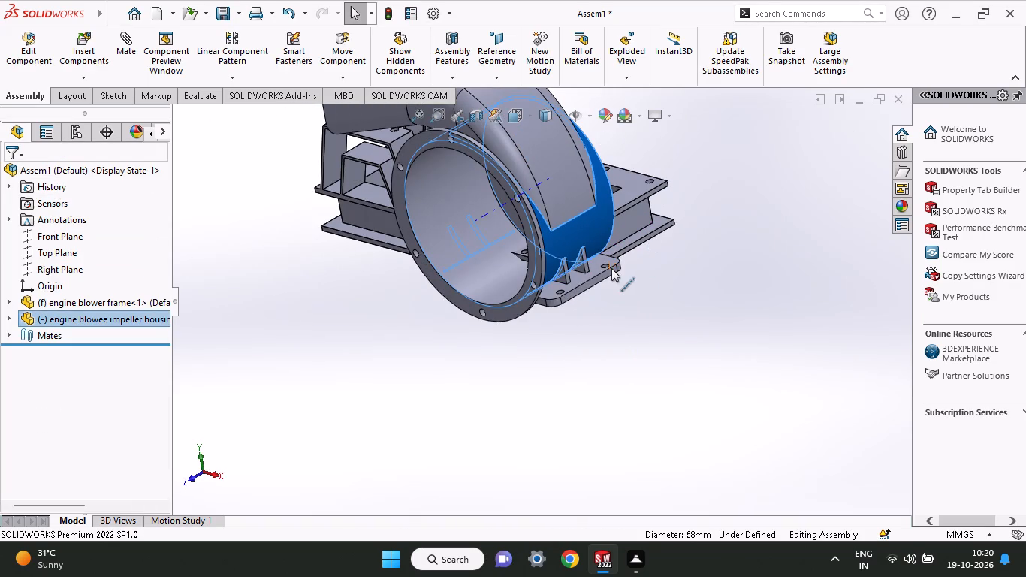
drag(558, 268, 677, 141)
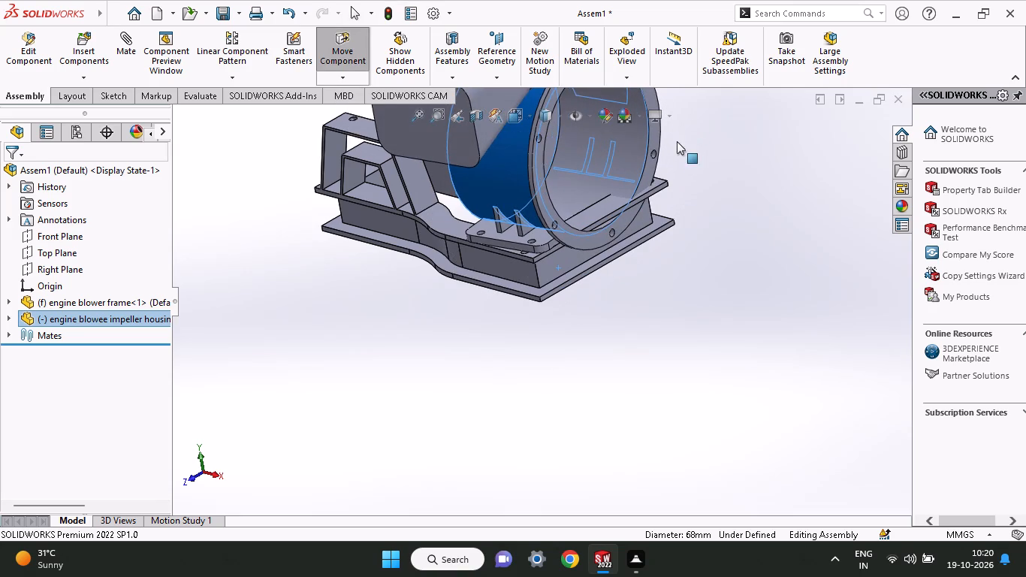
drag(677, 141, 677, 142)
middle_drag(728, 226, 649, 373)
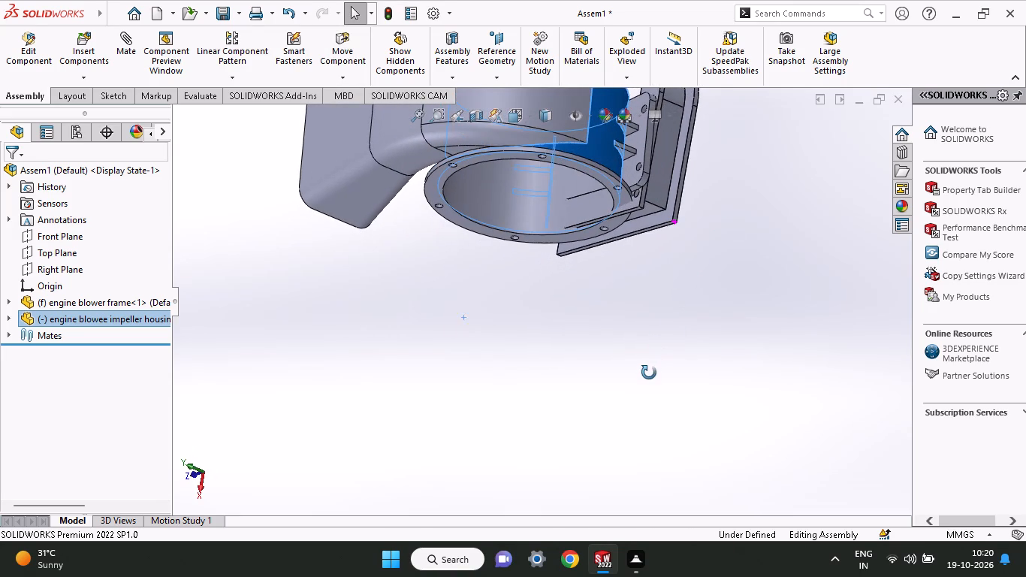
middle_drag(649, 373, 694, 217)
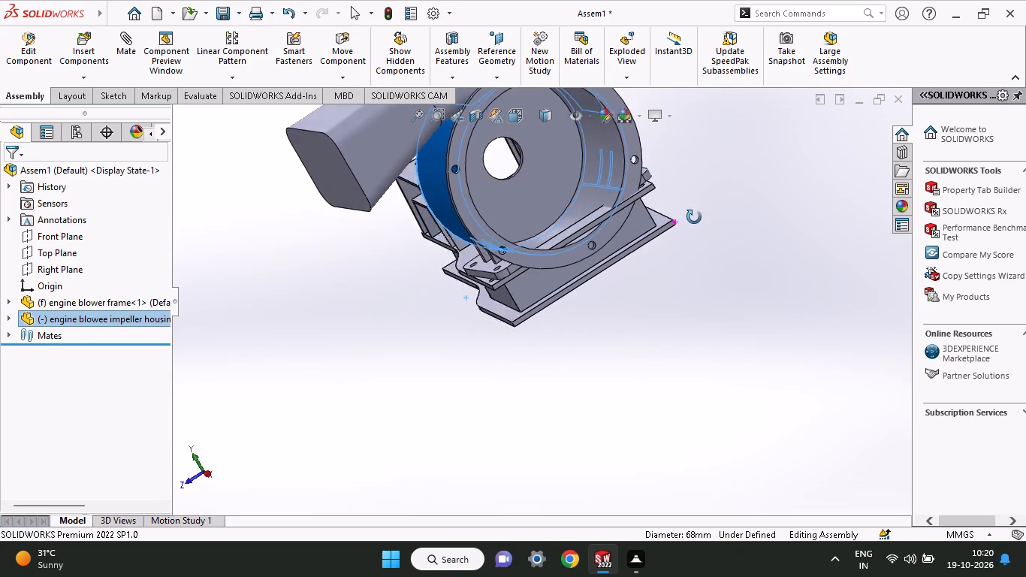
middle_drag(694, 217, 647, 267)
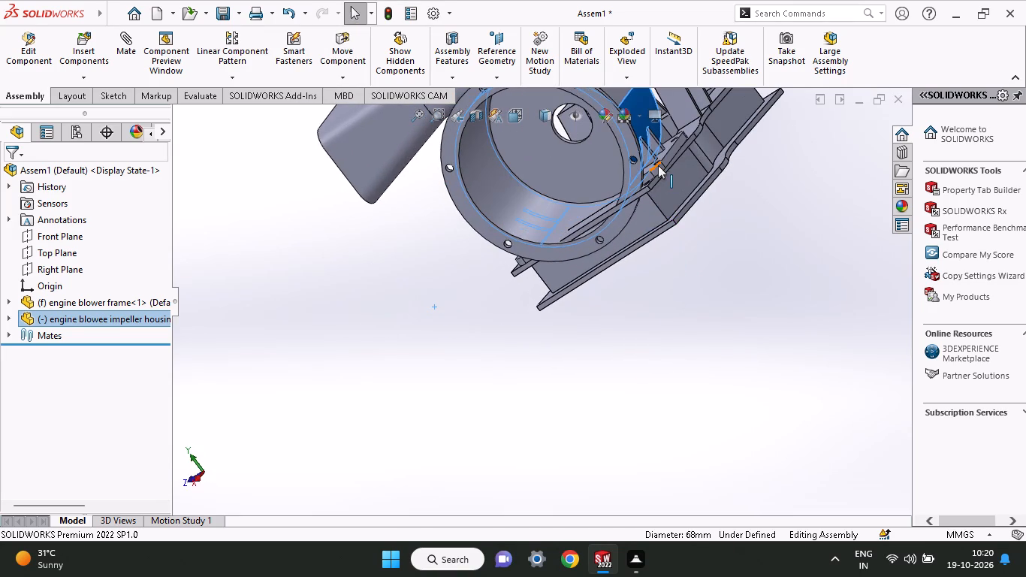
drag(658, 165, 629, 236)
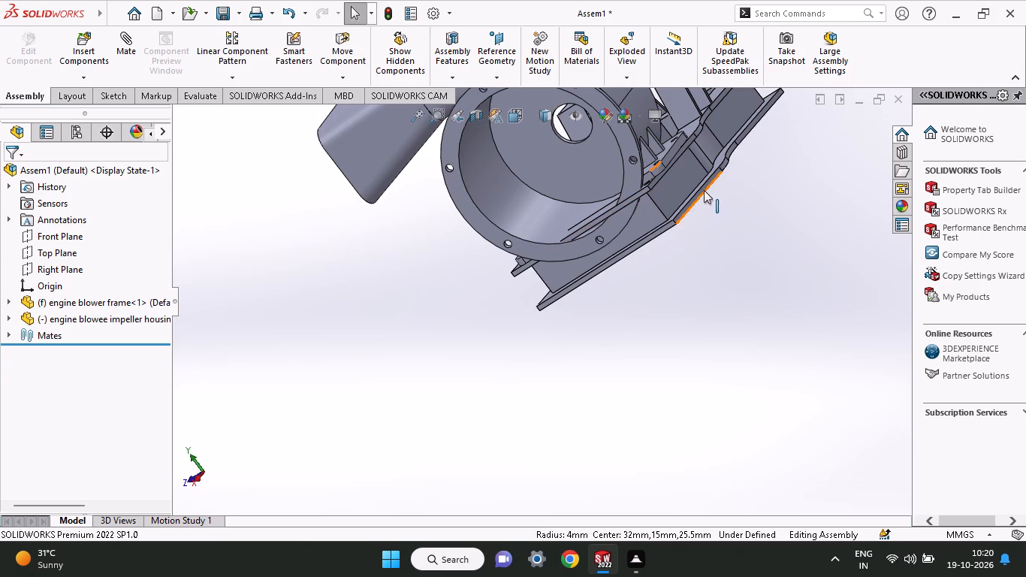
middle_drag(704, 190, 664, 270)
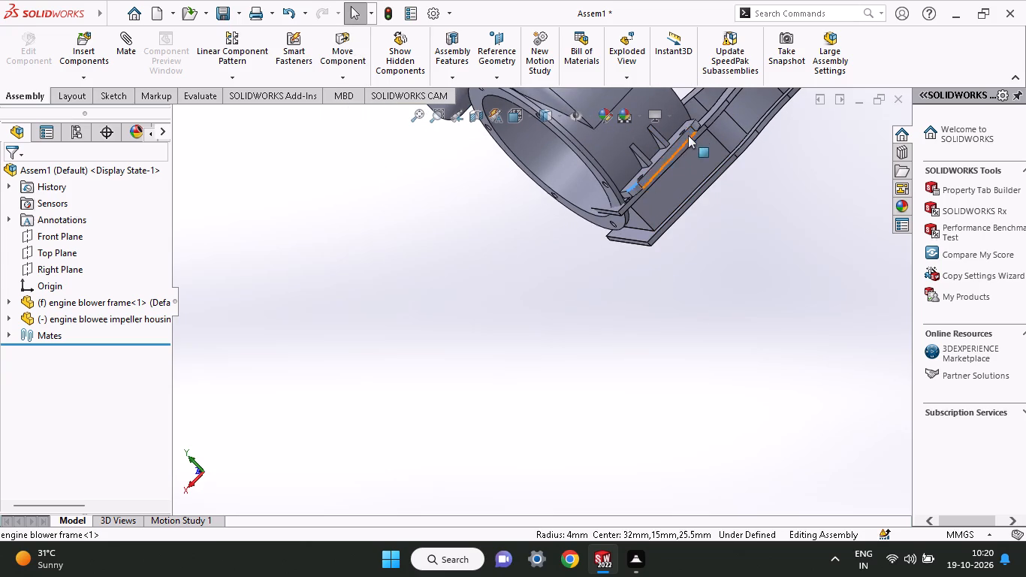
drag(694, 125, 644, 192)
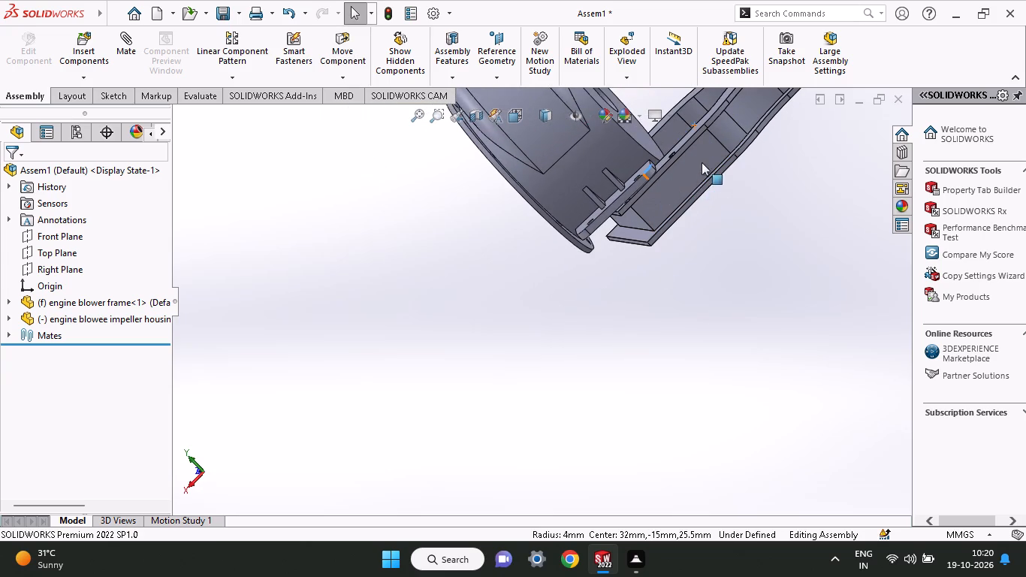
middle_drag(702, 162, 717, 322)
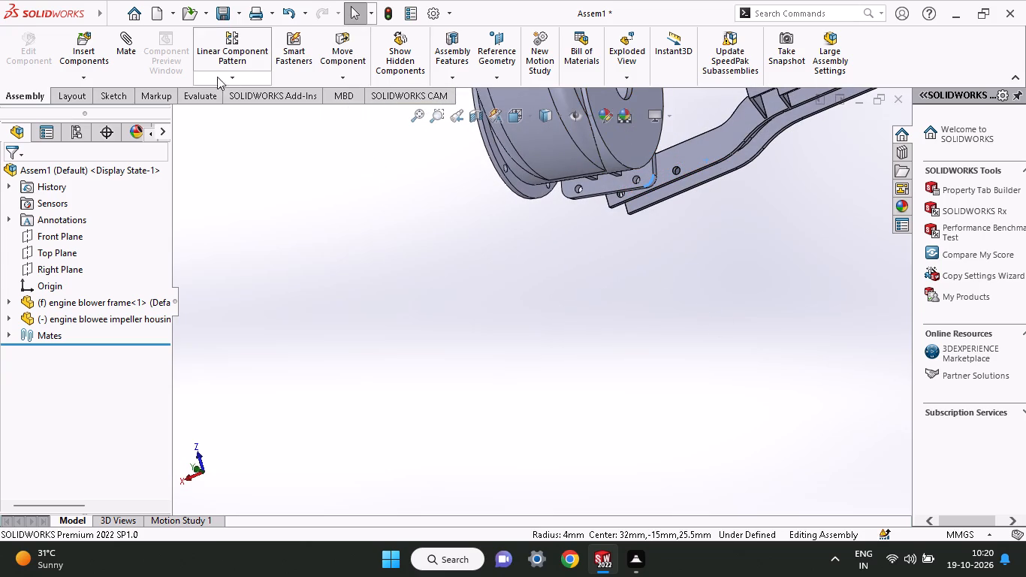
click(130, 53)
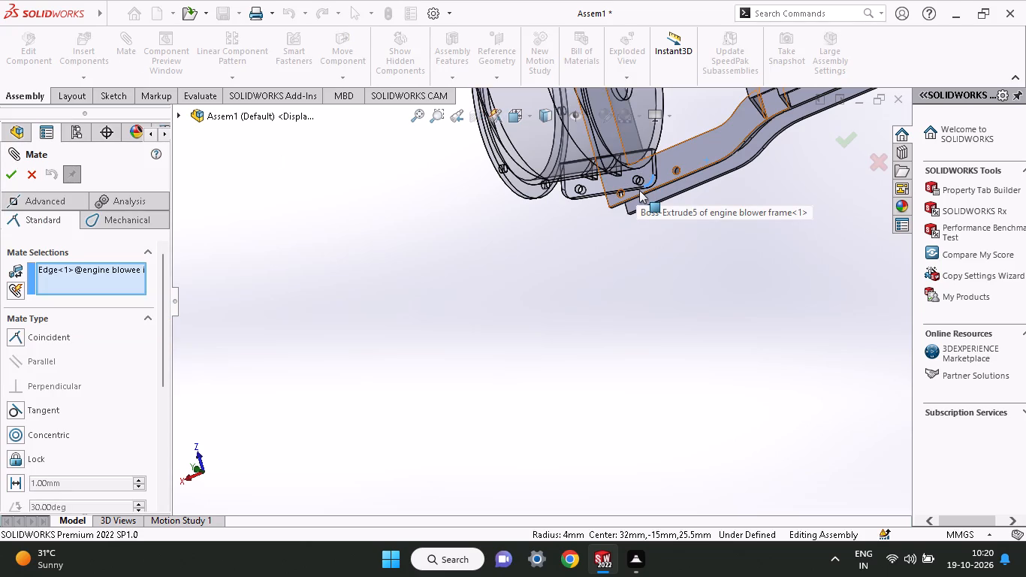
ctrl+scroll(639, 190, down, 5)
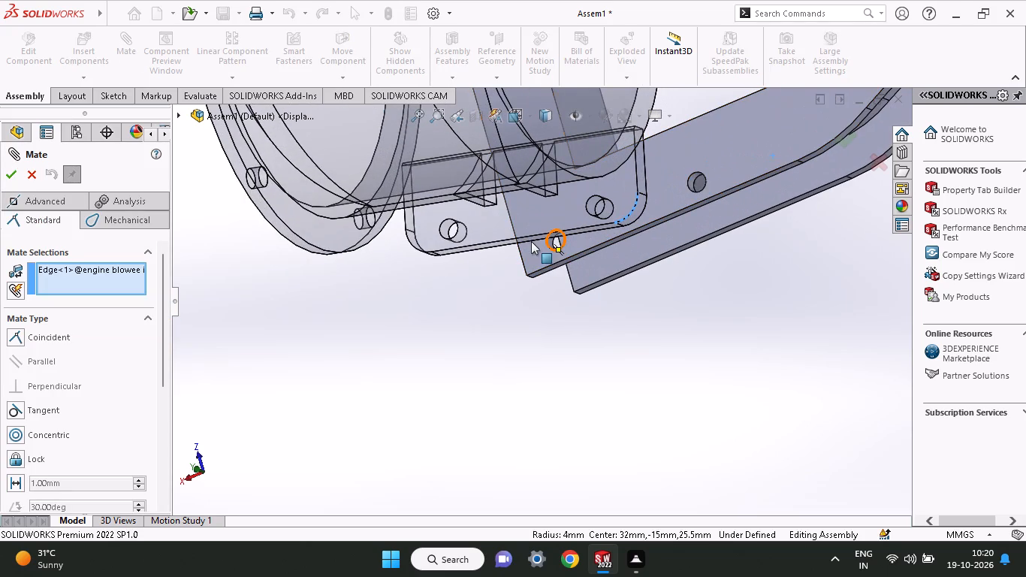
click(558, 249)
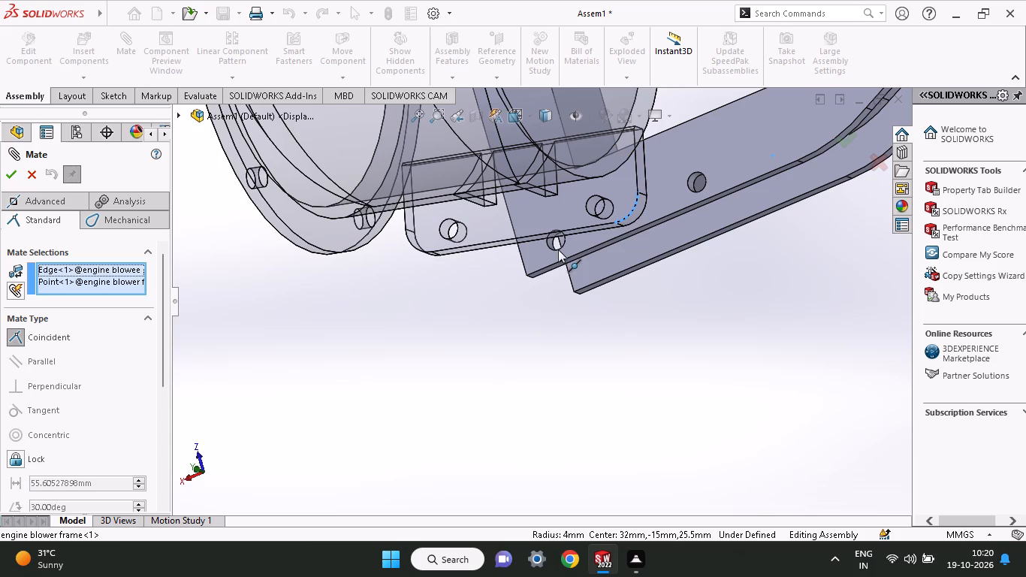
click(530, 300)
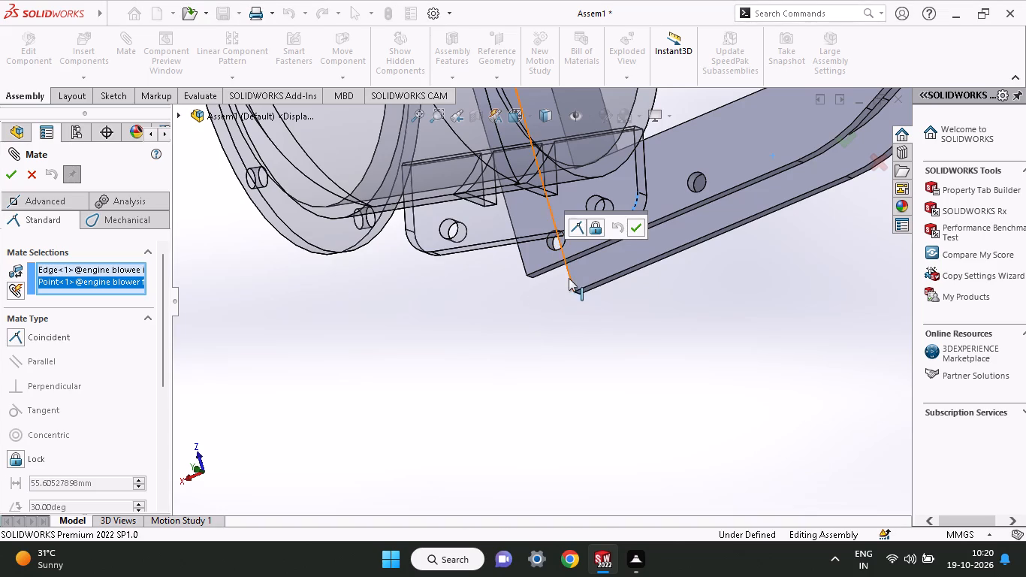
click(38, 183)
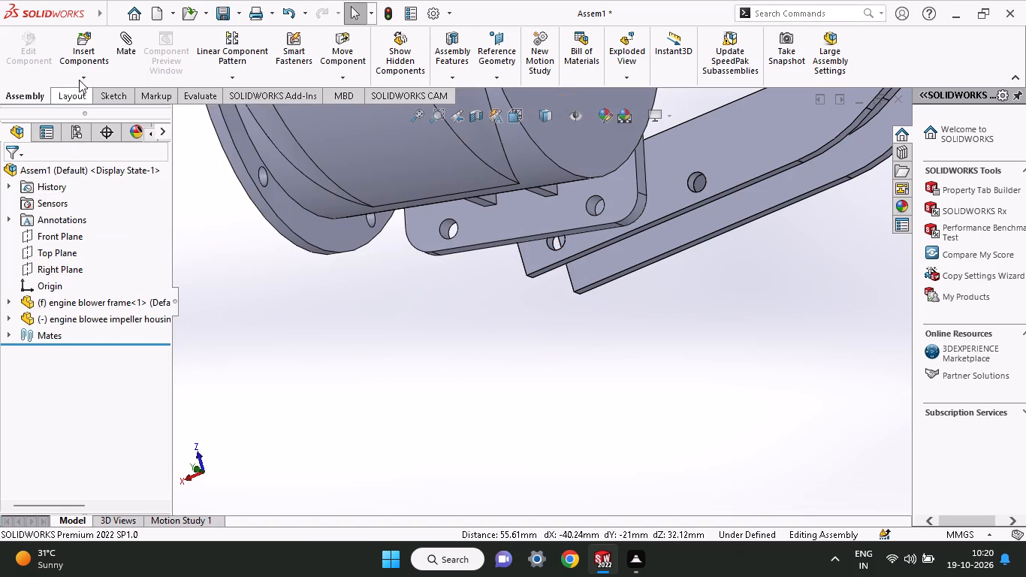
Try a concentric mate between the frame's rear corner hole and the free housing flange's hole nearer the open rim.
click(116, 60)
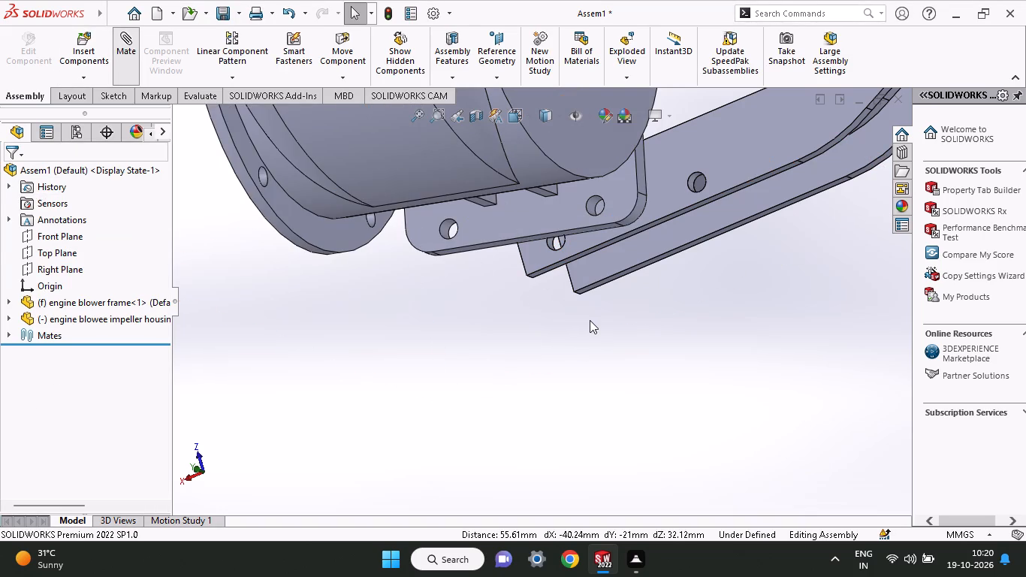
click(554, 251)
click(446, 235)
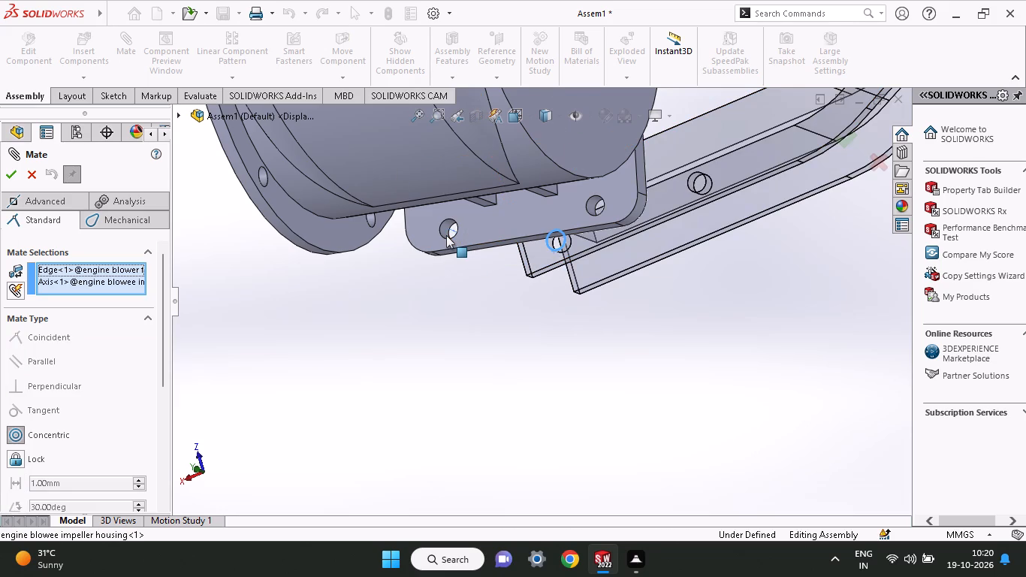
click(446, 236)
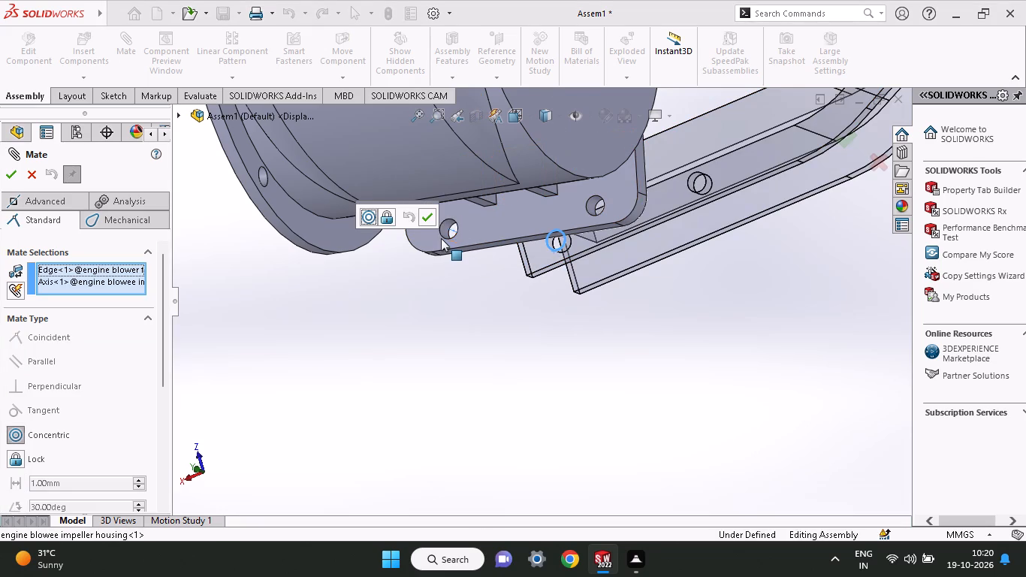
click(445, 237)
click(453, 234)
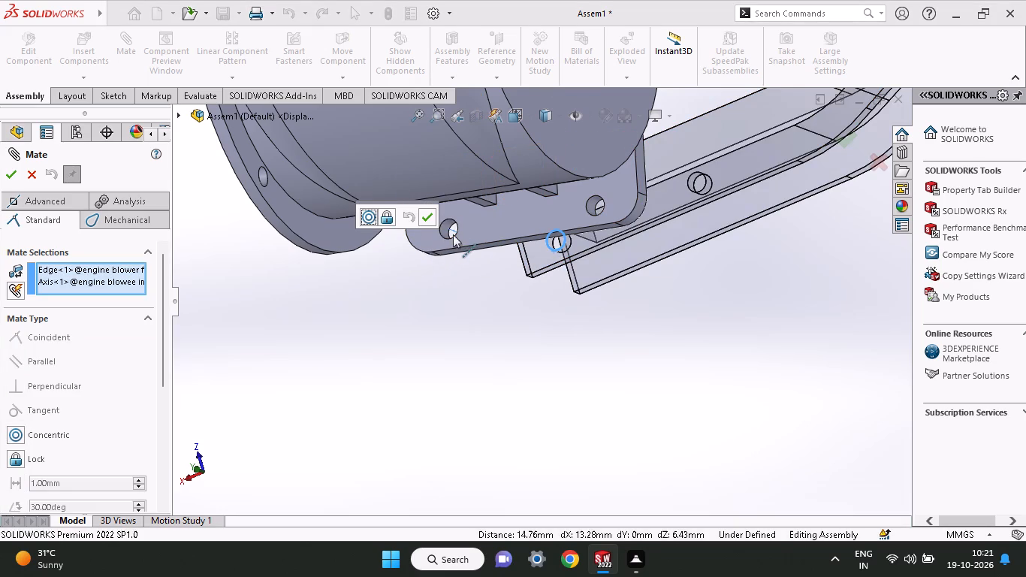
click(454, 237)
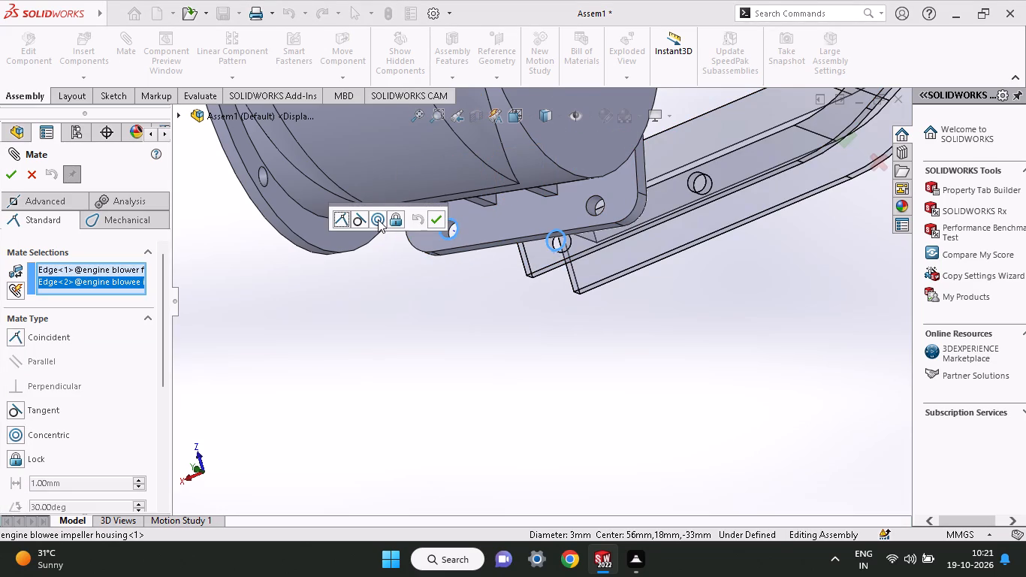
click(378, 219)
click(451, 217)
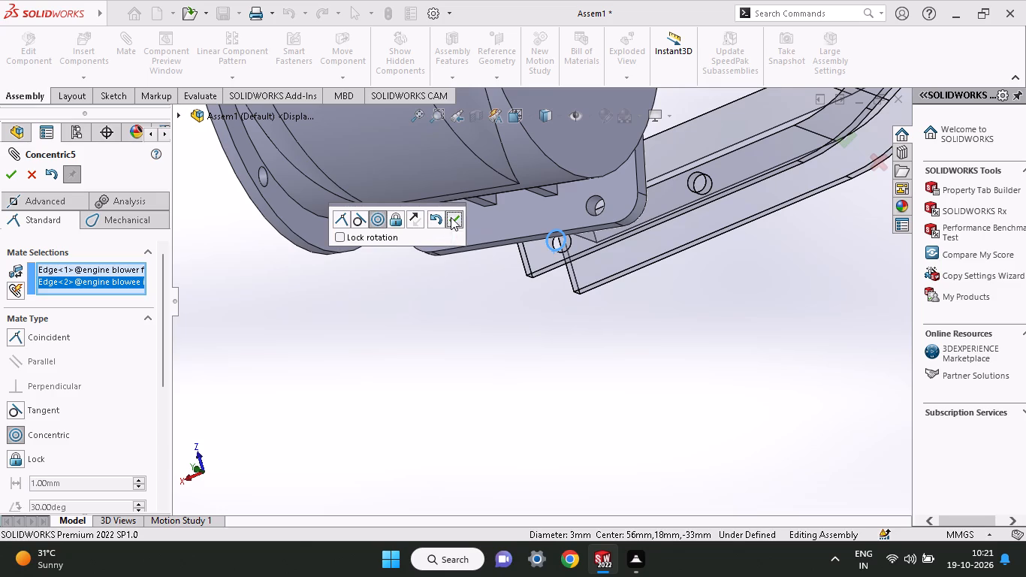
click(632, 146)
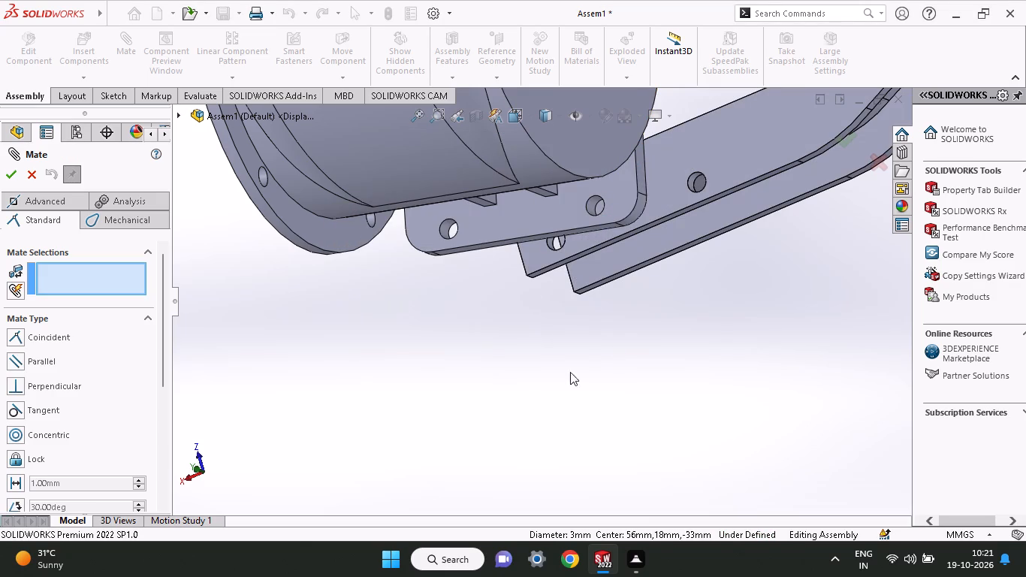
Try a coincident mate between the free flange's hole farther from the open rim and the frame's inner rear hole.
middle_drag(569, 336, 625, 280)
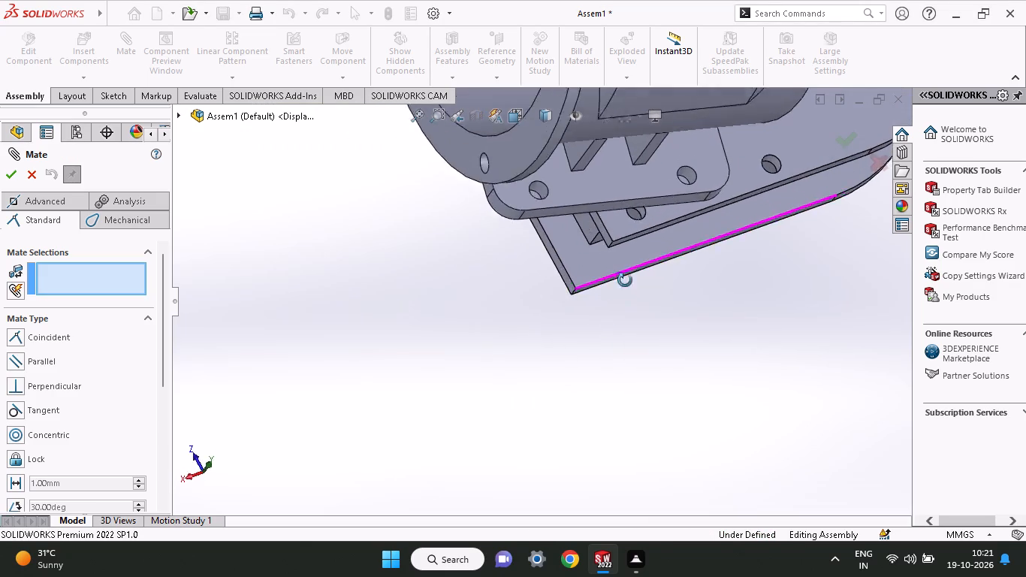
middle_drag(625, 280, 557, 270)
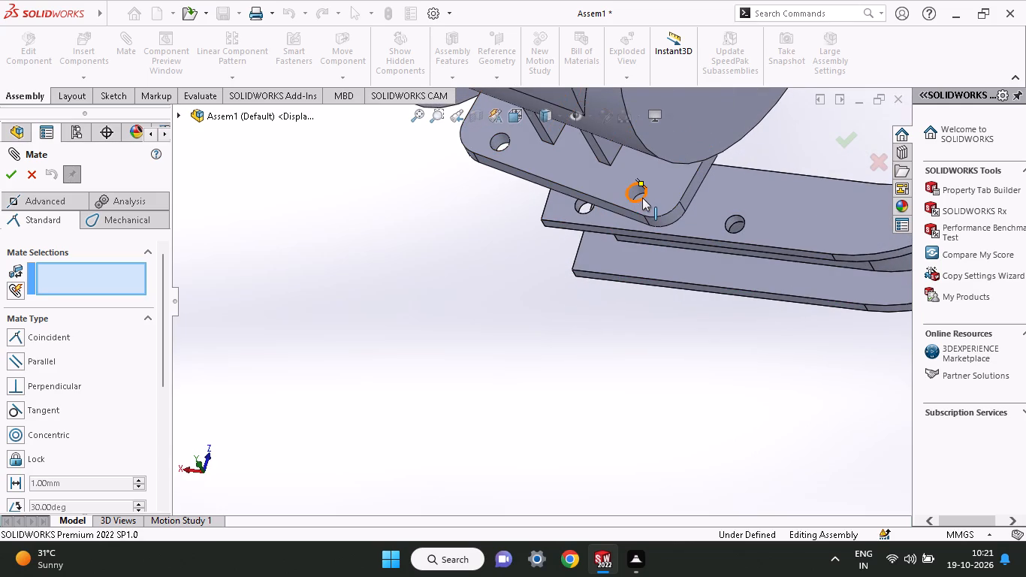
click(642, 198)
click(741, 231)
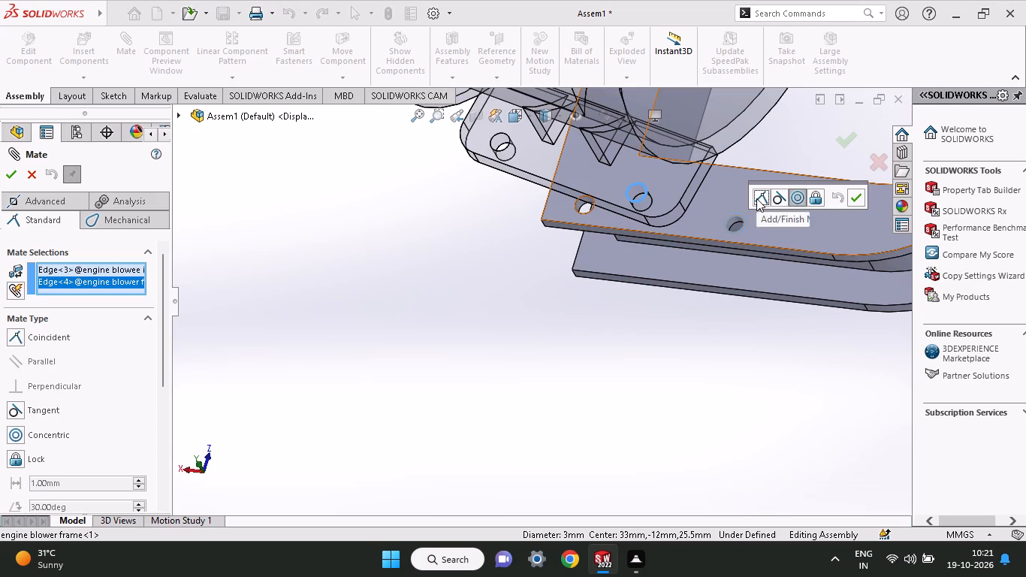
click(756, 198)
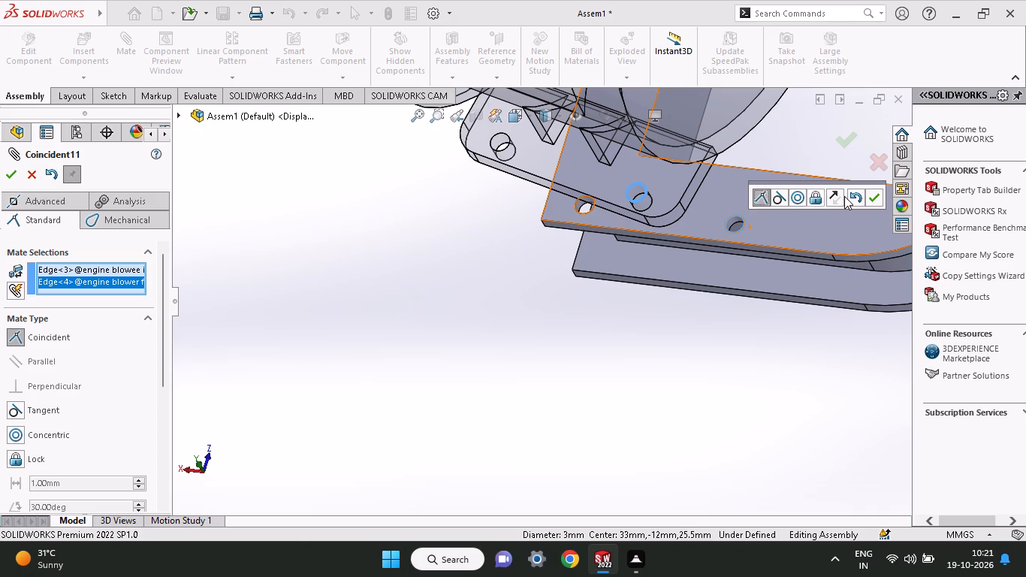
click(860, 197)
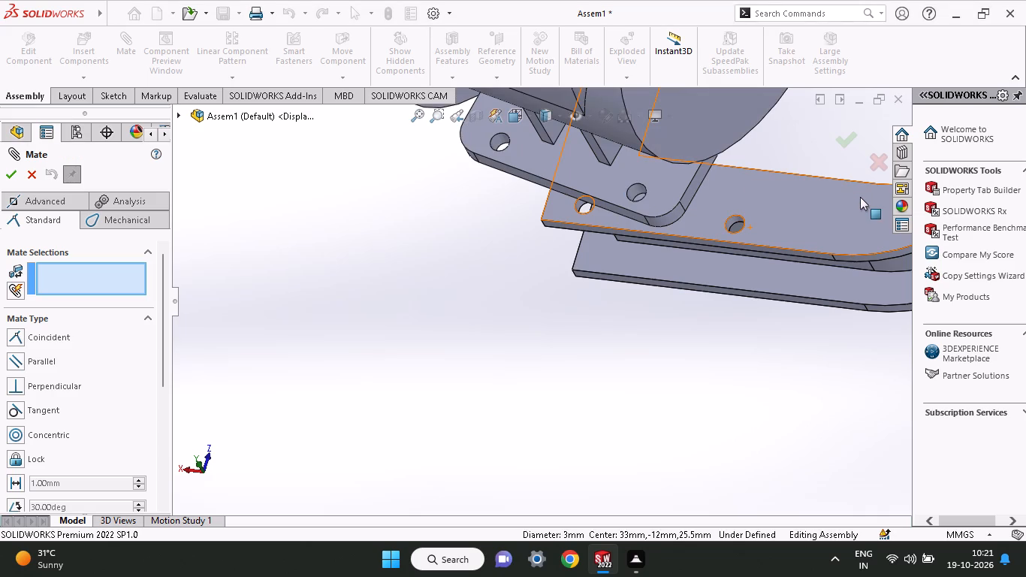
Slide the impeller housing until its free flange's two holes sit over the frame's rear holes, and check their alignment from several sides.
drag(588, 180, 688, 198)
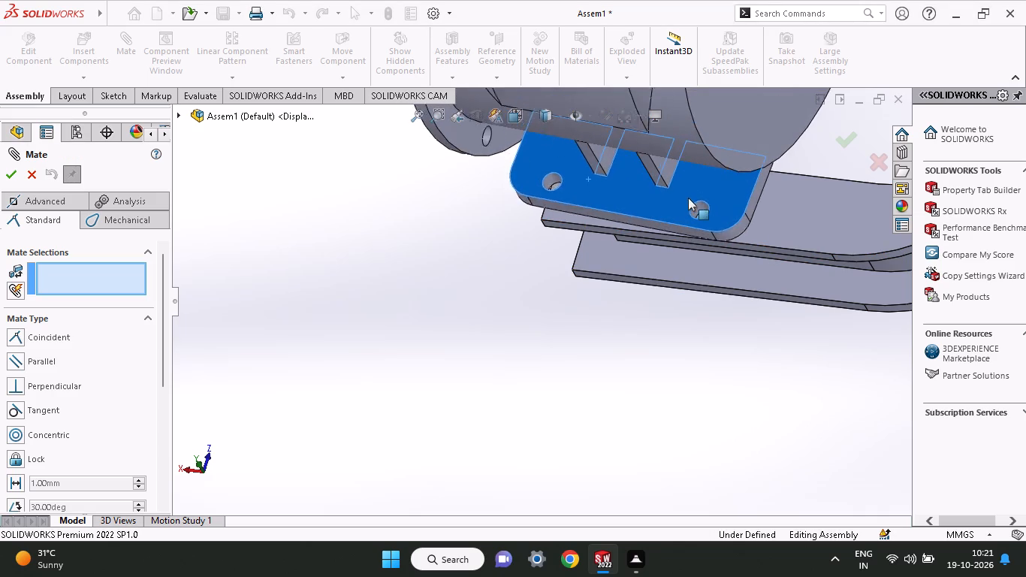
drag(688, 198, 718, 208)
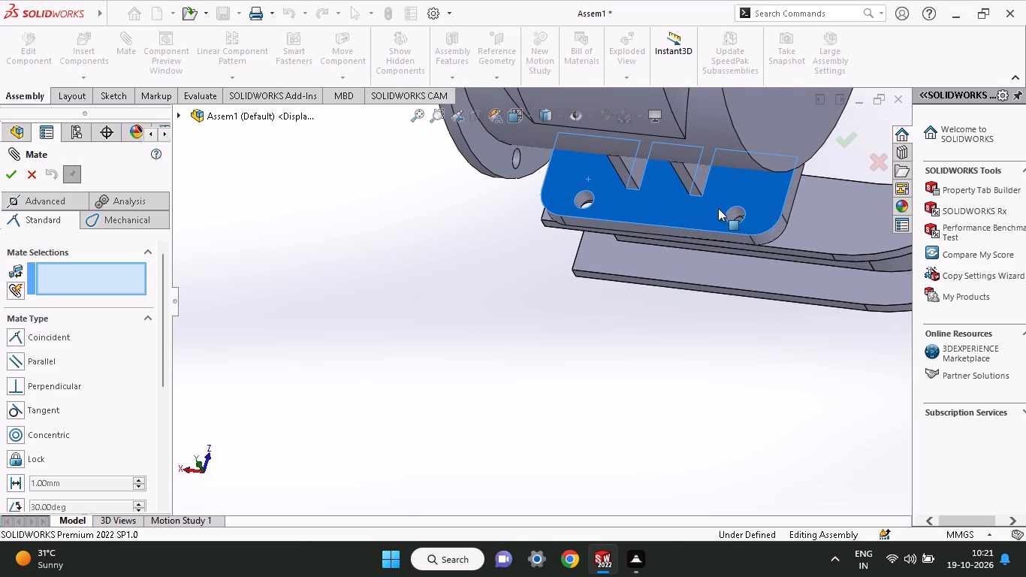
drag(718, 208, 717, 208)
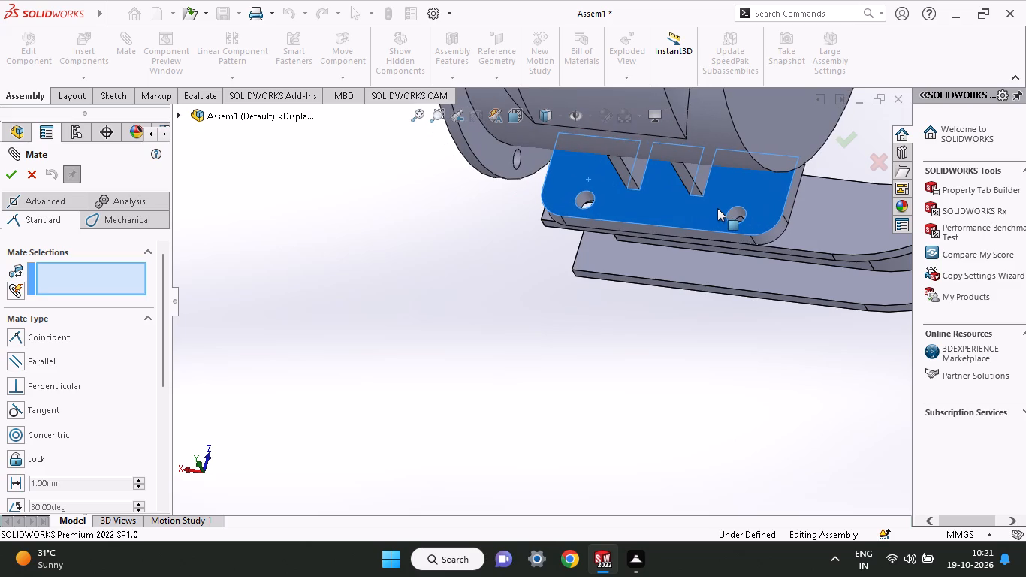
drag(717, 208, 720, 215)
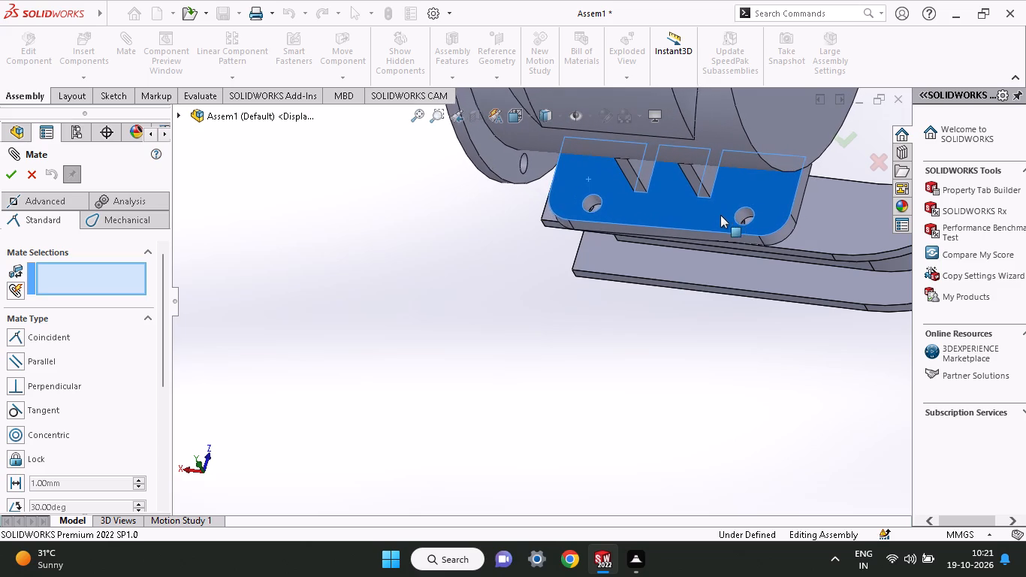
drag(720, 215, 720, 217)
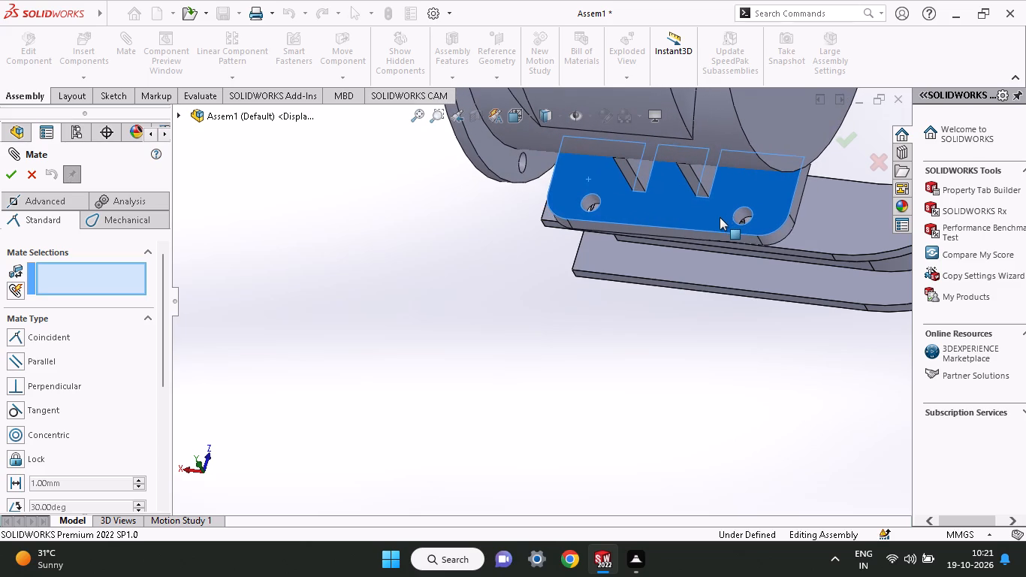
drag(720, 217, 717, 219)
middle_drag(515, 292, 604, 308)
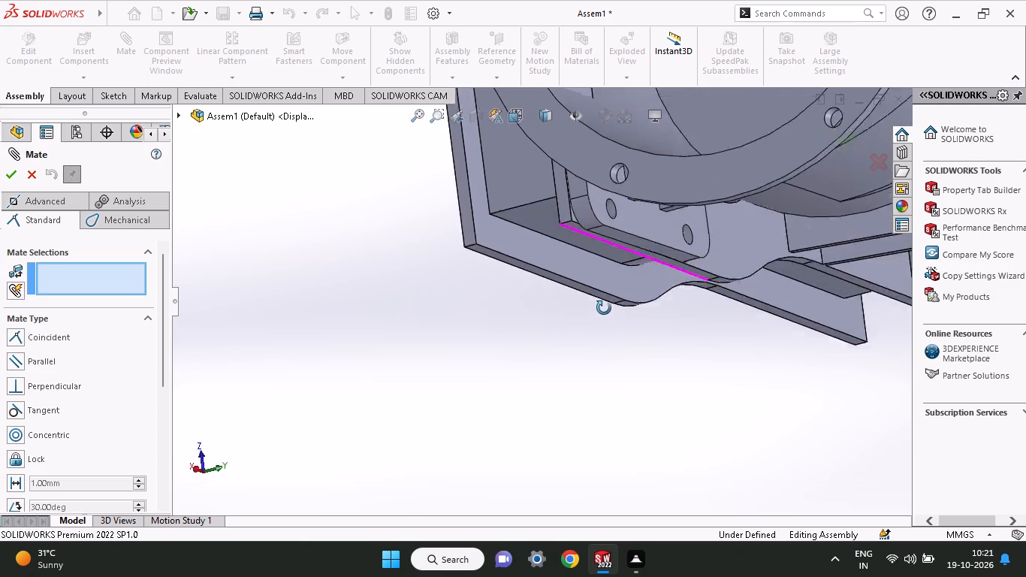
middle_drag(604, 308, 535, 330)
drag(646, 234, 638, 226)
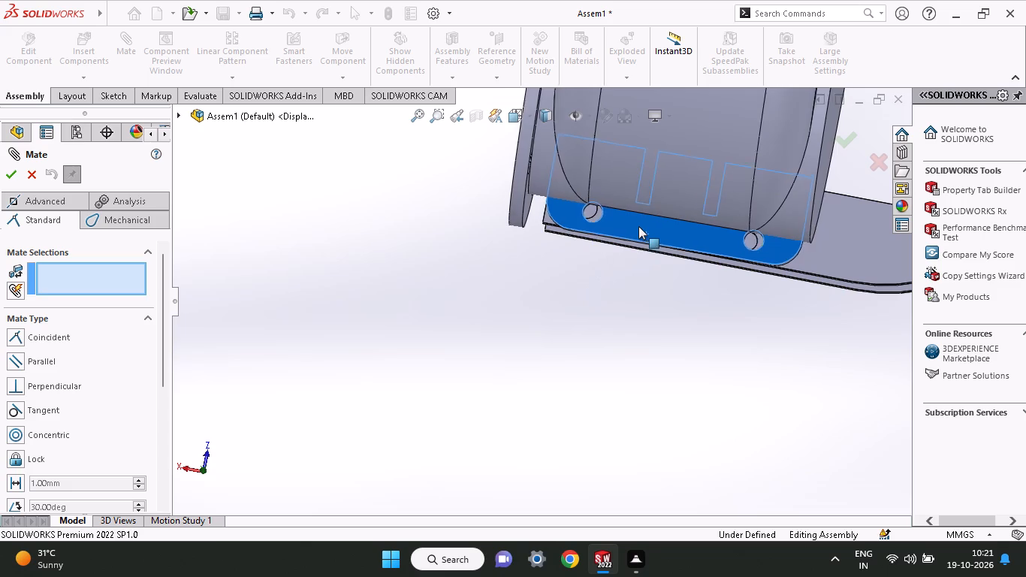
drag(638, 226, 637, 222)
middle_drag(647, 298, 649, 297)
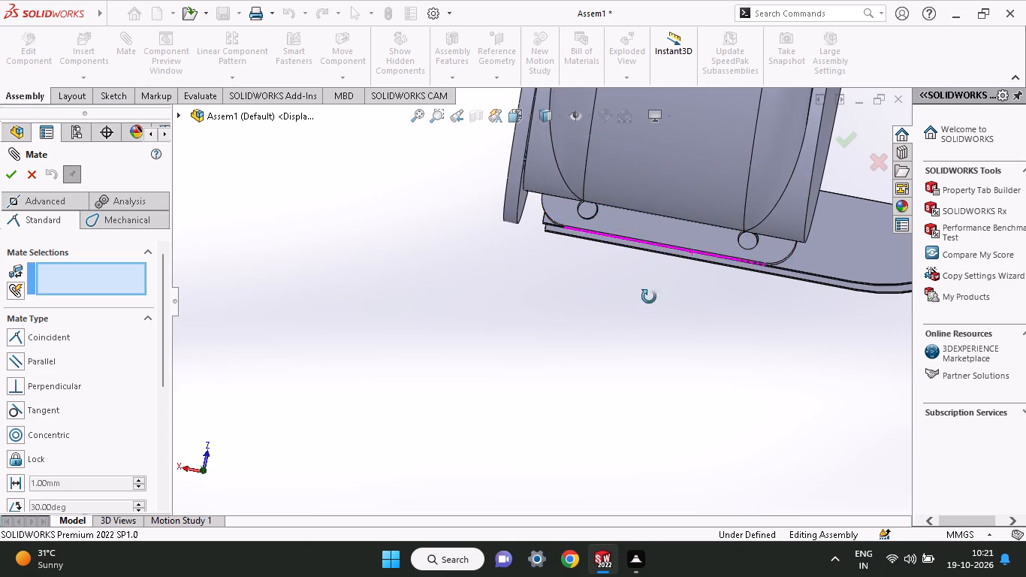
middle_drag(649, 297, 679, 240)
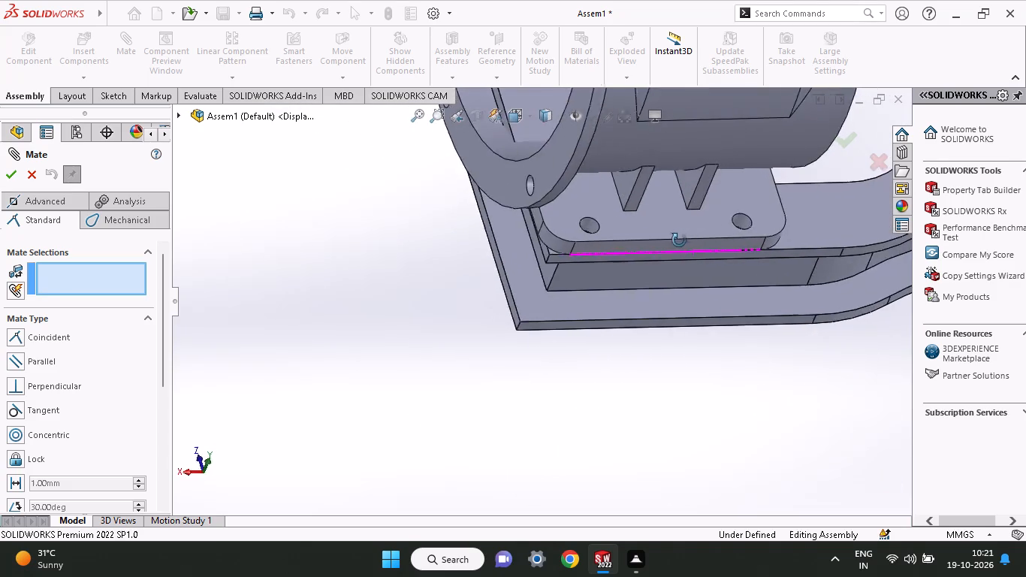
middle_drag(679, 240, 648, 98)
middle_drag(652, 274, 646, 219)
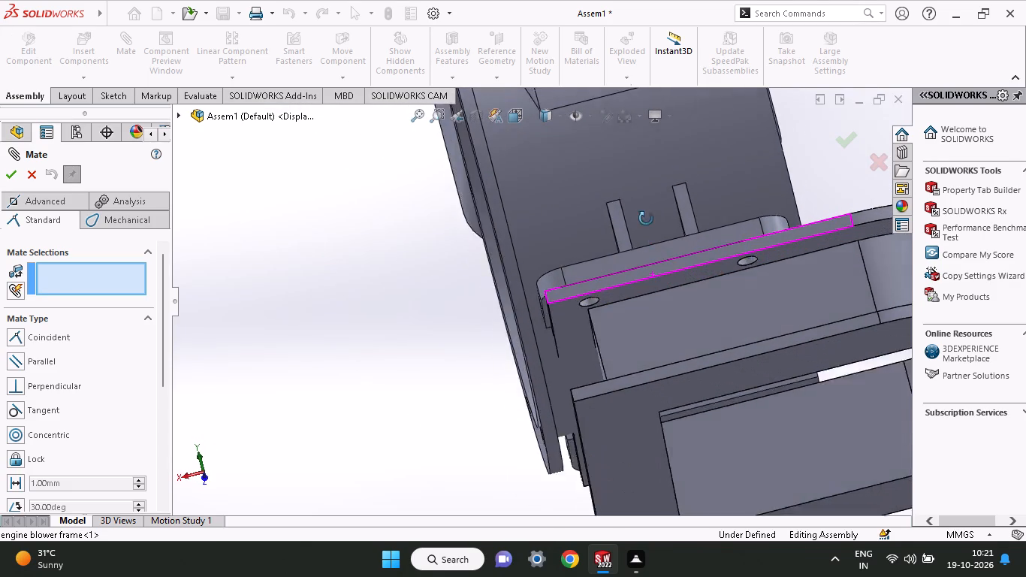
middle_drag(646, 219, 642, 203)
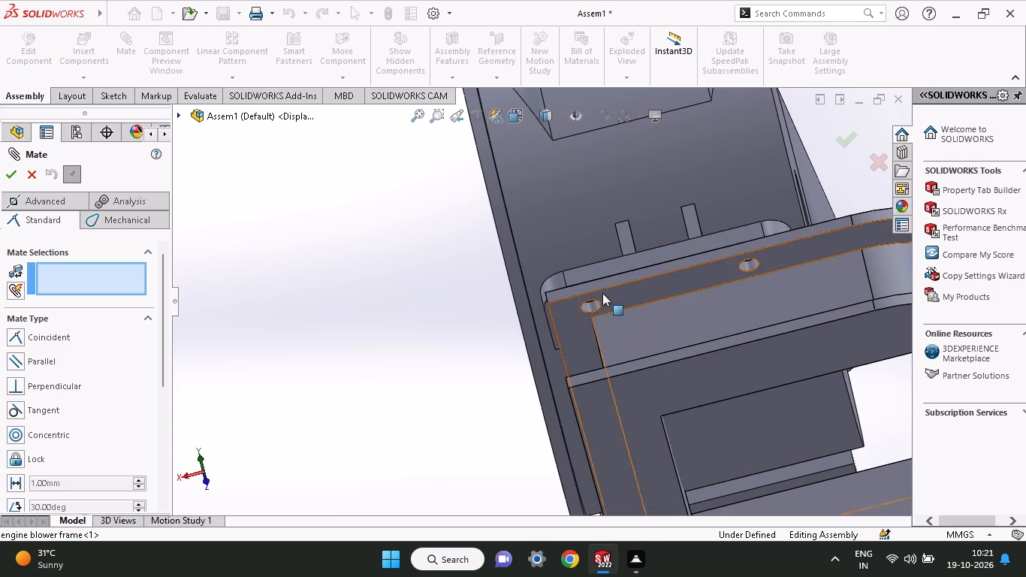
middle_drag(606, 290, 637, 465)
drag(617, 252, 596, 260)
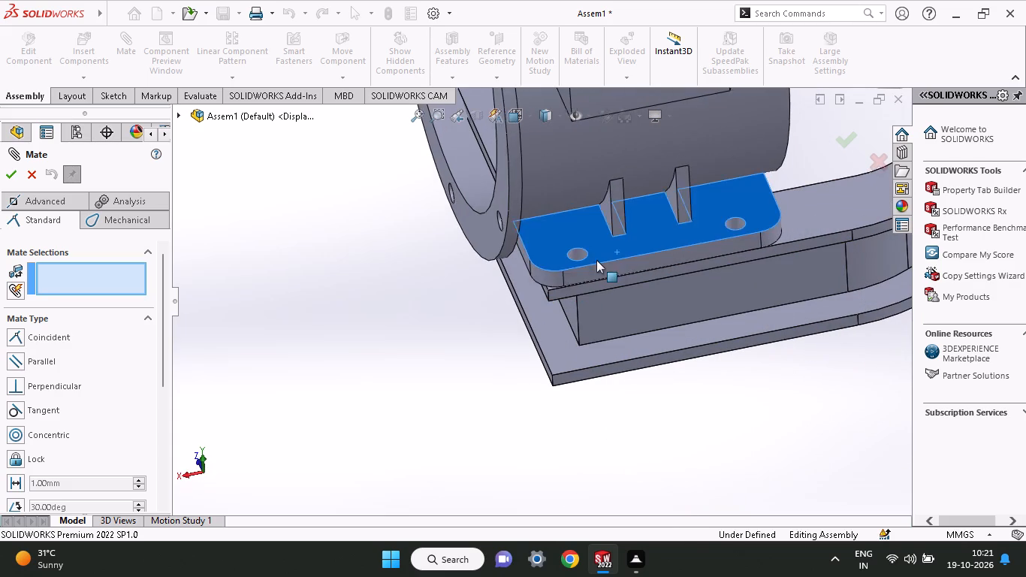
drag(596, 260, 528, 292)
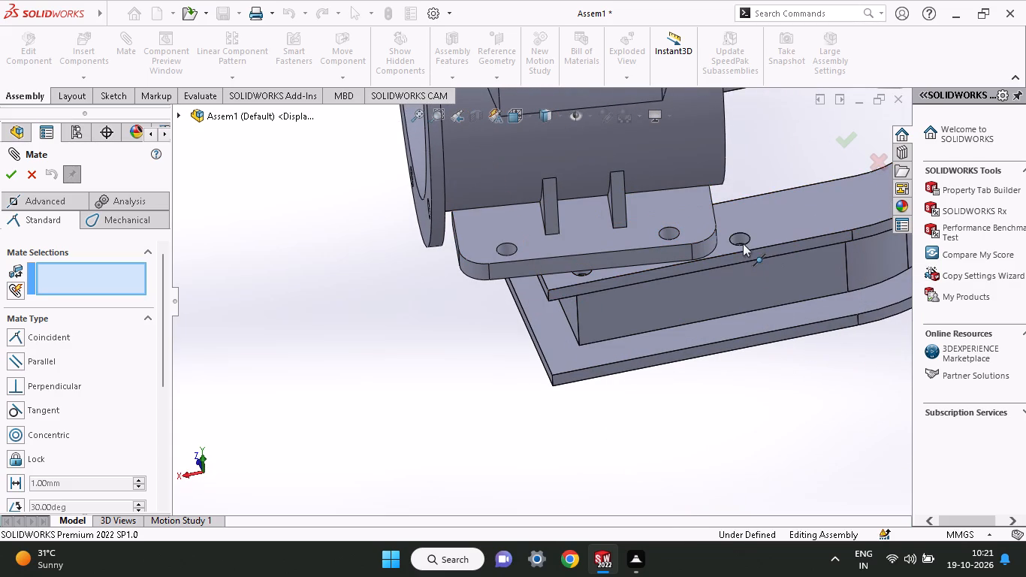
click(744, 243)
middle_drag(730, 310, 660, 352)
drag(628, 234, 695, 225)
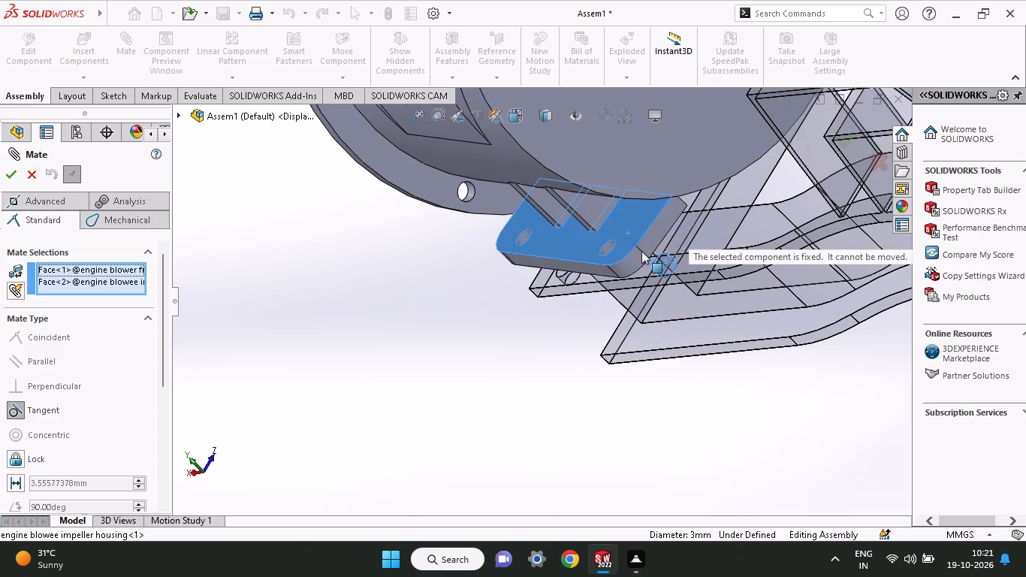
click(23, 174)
Pull the impeller housing clear of the frame's wide end and expose the underside of its free flange.
drag(598, 235, 533, 272)
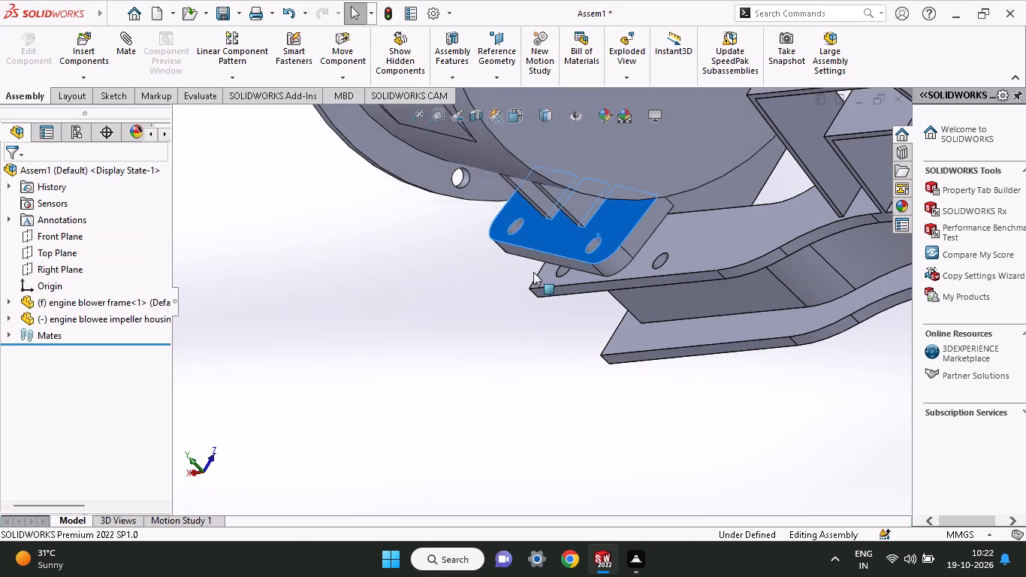
drag(533, 272, 380, 259)
middle_drag(621, 396, 647, 267)
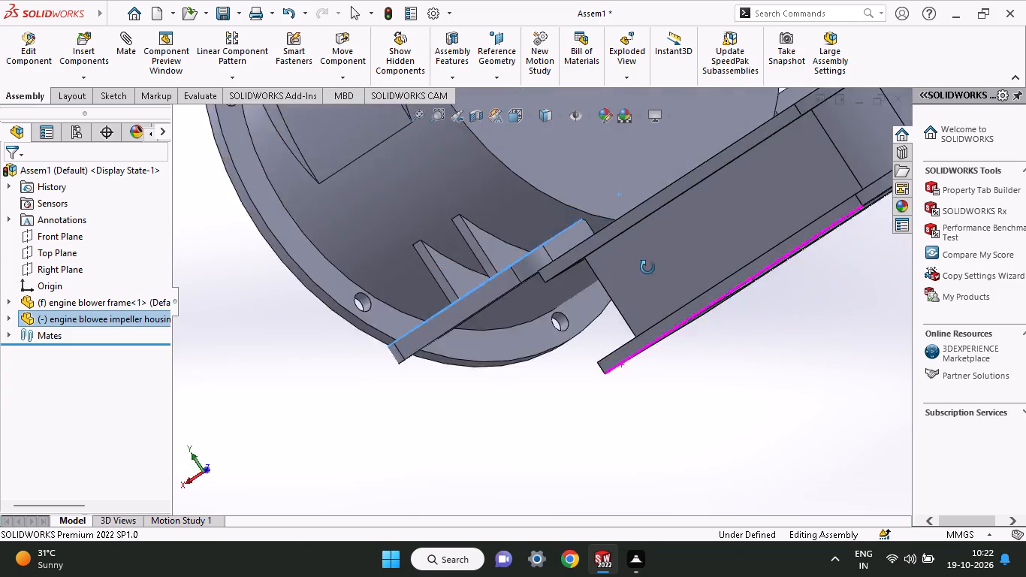
middle_drag(647, 267, 665, 146)
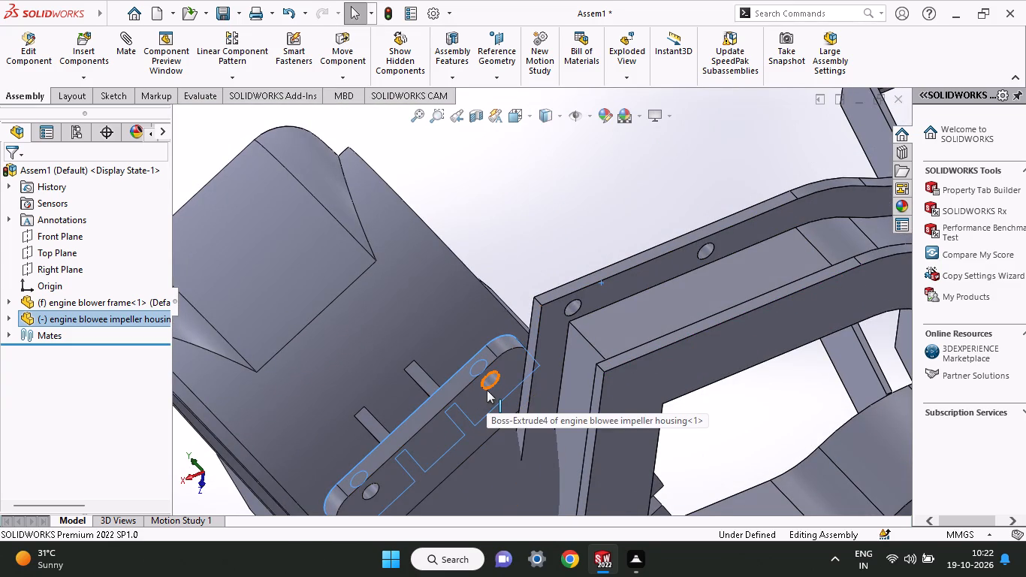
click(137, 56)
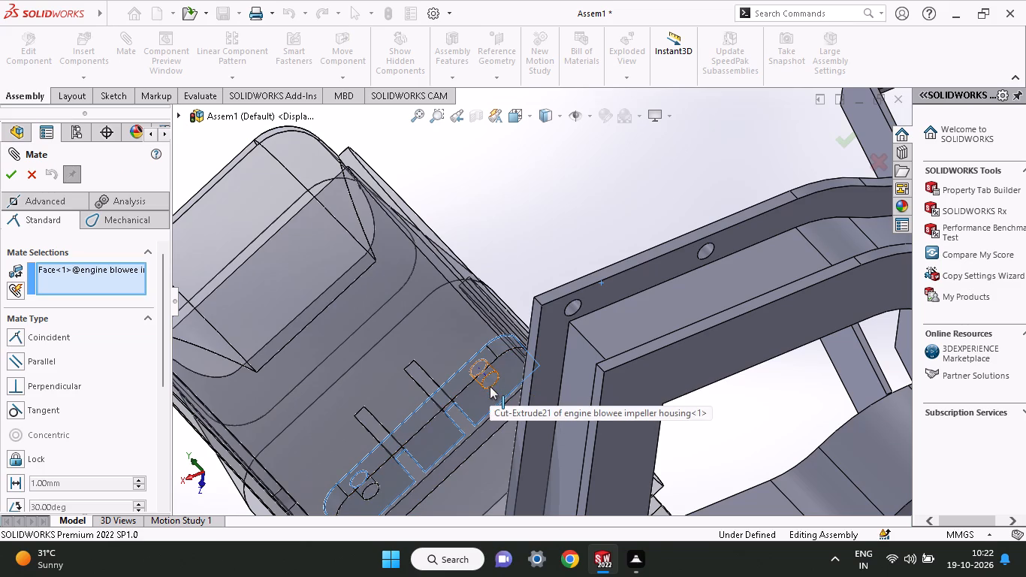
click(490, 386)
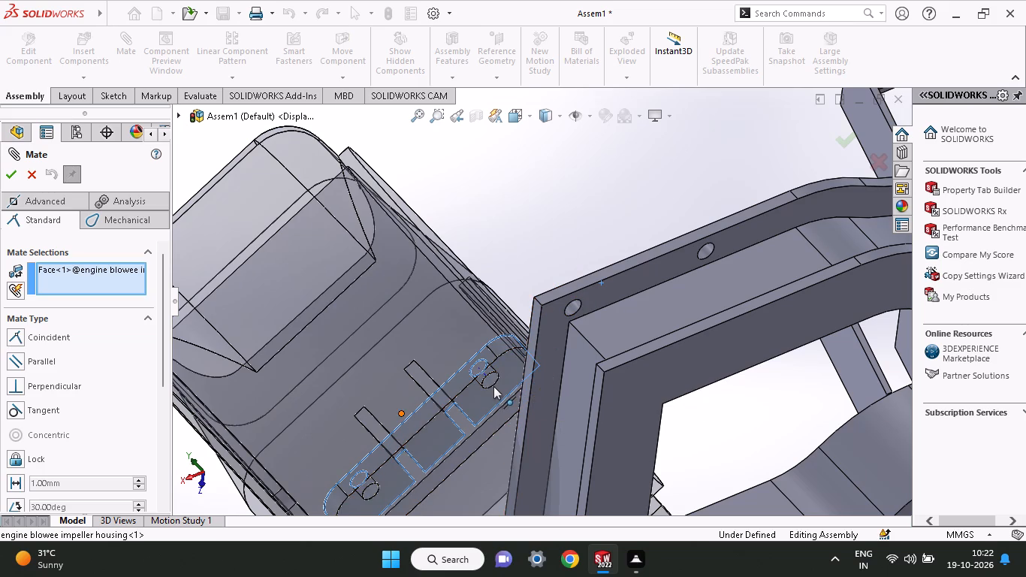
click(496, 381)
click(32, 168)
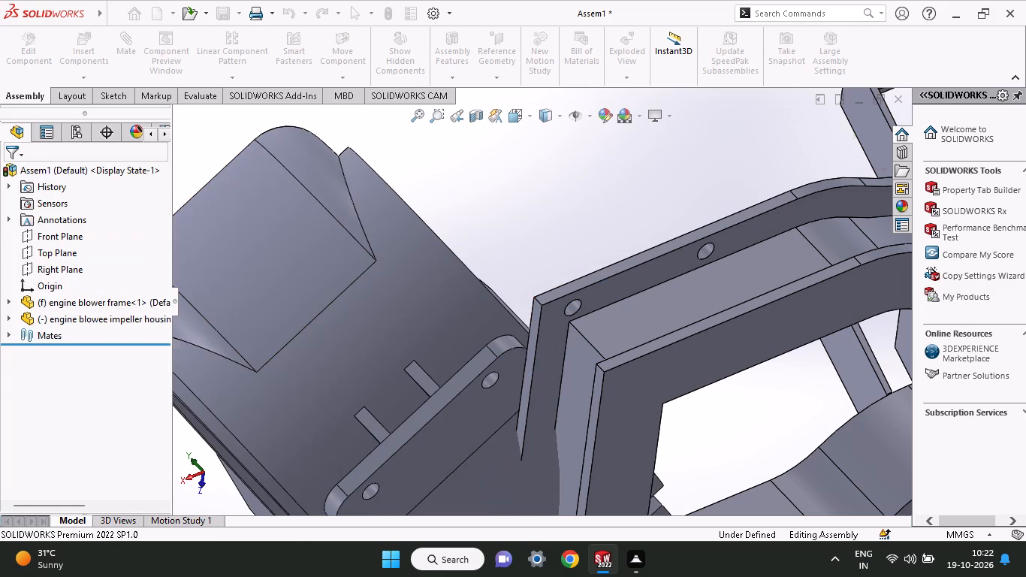
Add a coincident mate between the free housing flange's hole farther from the open rim and the frame's inner rear hole.
click(134, 51)
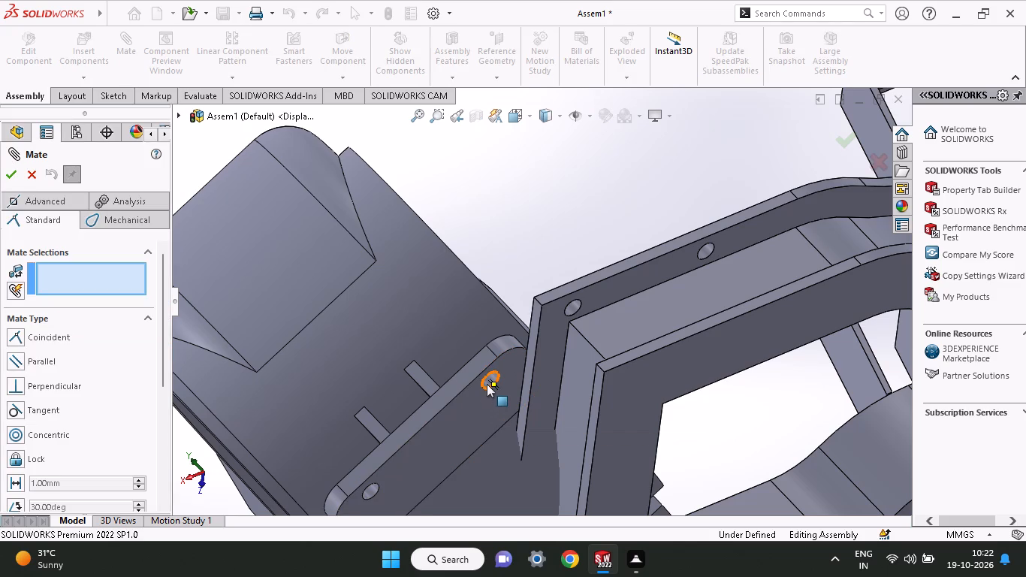
click(487, 391)
middle_drag(560, 257, 558, 394)
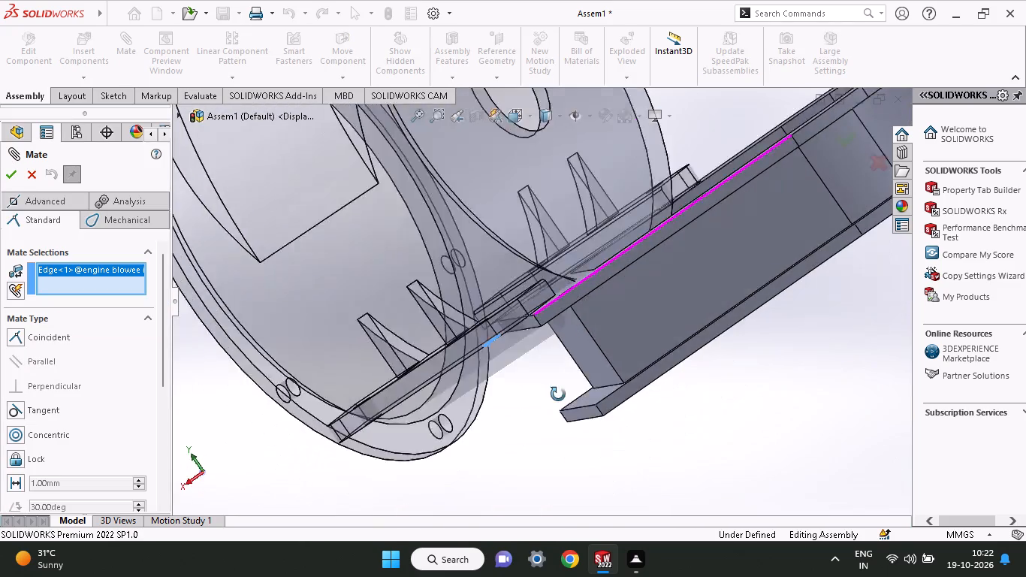
middle_drag(558, 394, 586, 466)
click(692, 198)
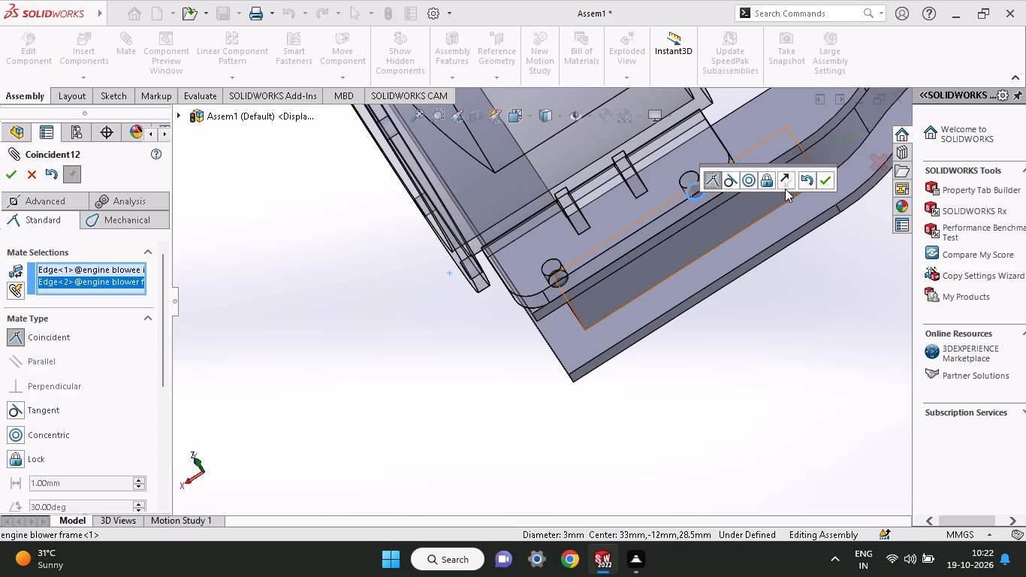
click(816, 182)
Examine from several sides how the impeller housing and its flanges sit on the frame's wide end.
middle_drag(767, 353, 786, 323)
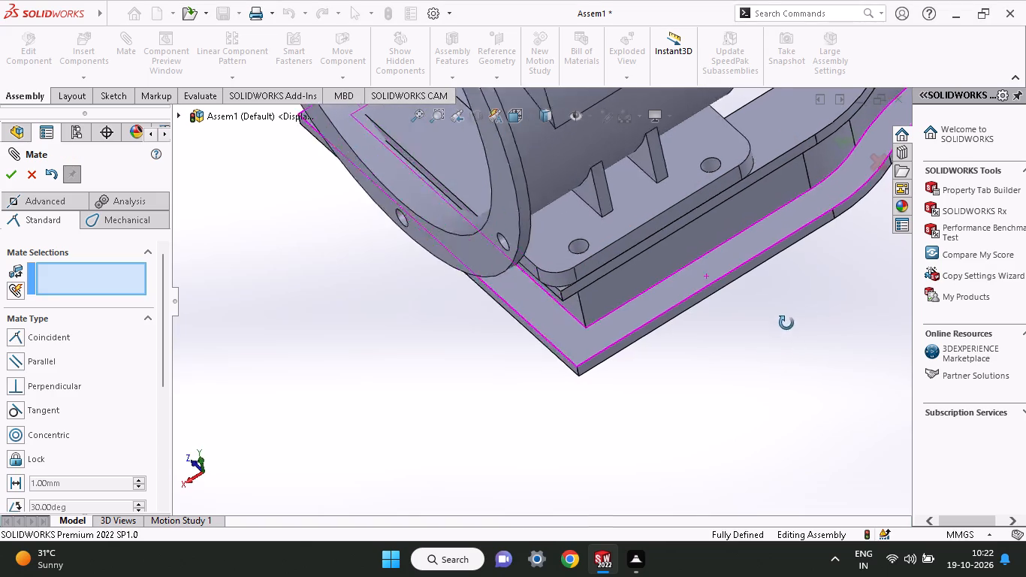
middle_drag(786, 323, 714, 464)
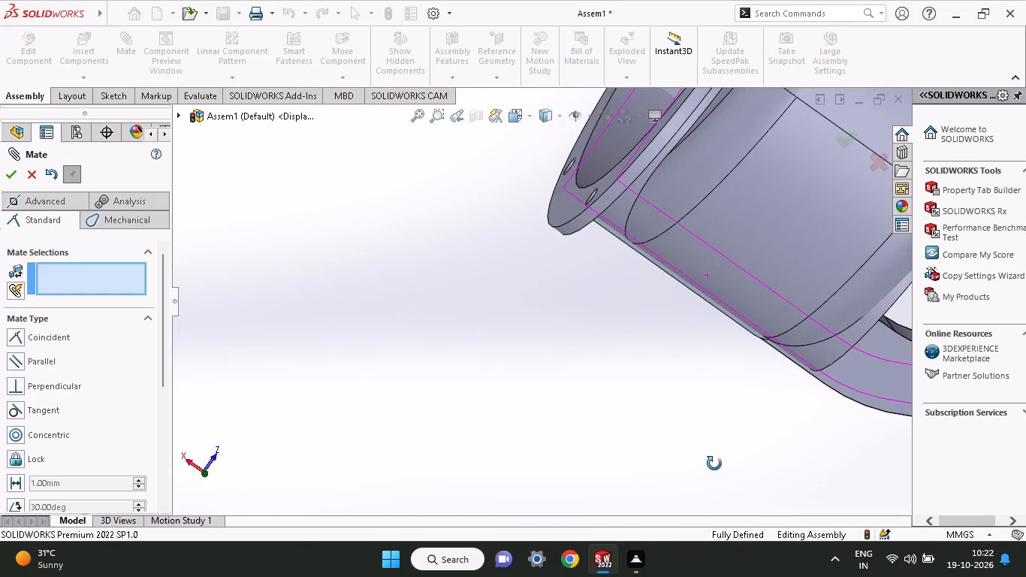
middle_drag(714, 464, 756, 415)
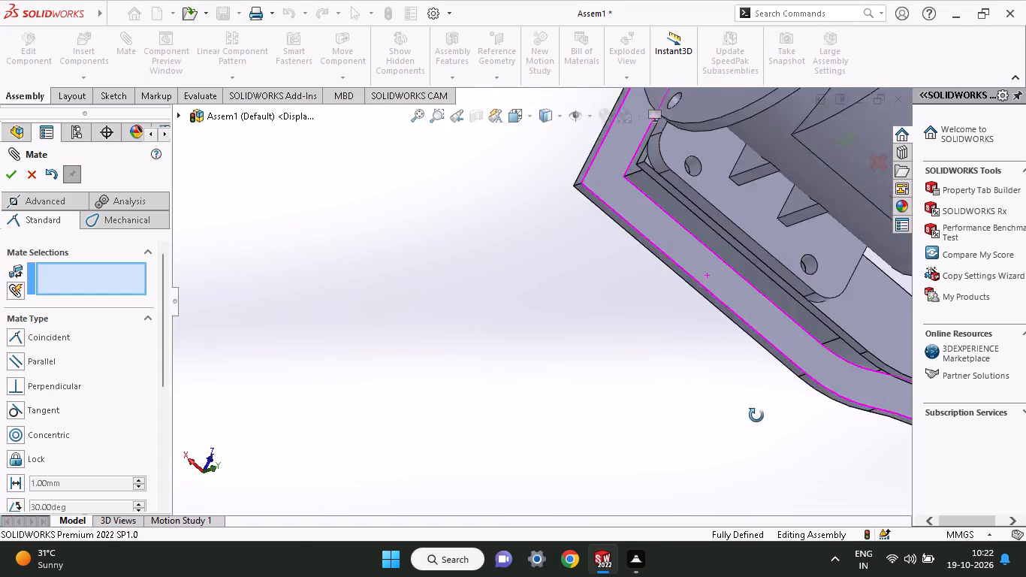
middle_drag(756, 415, 708, 327)
ctrl+scroll(708, 327, up, 6)
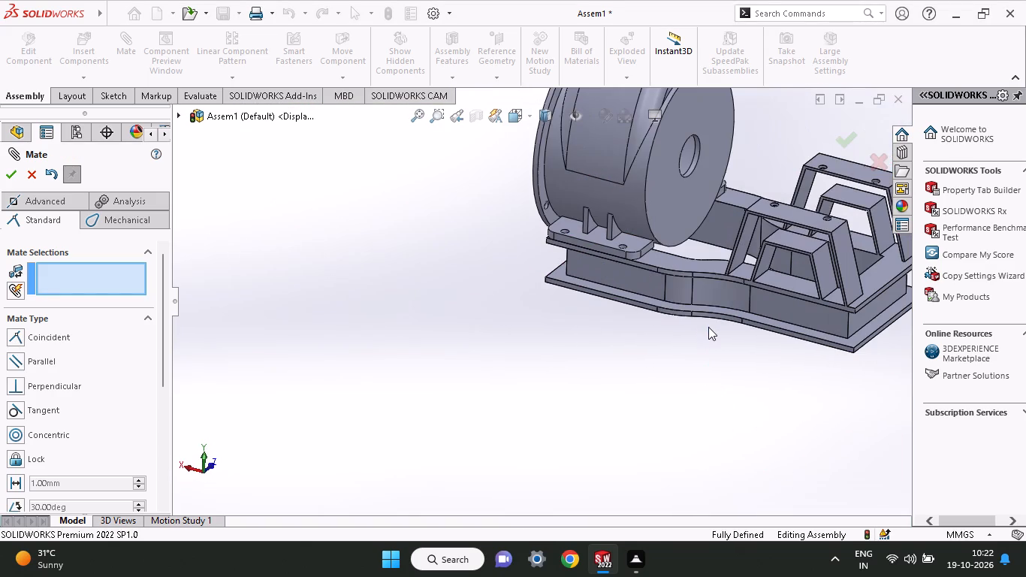
ctrl+middle_drag(708, 327, 789, 309)
scroll(774, 283, up, 1)
middle_drag(477, 393, 600, 365)
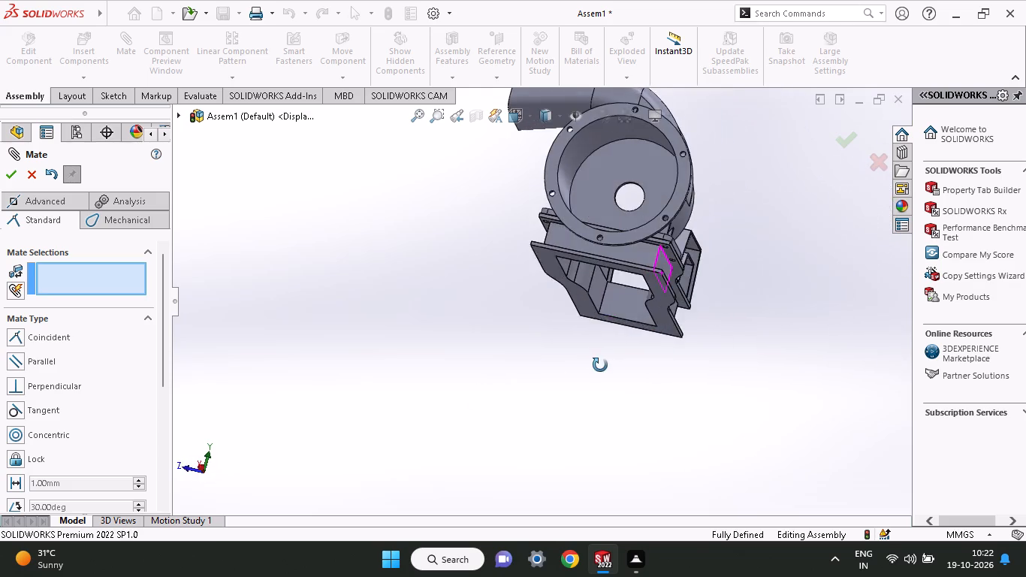
middle_drag(600, 365, 578, 483)
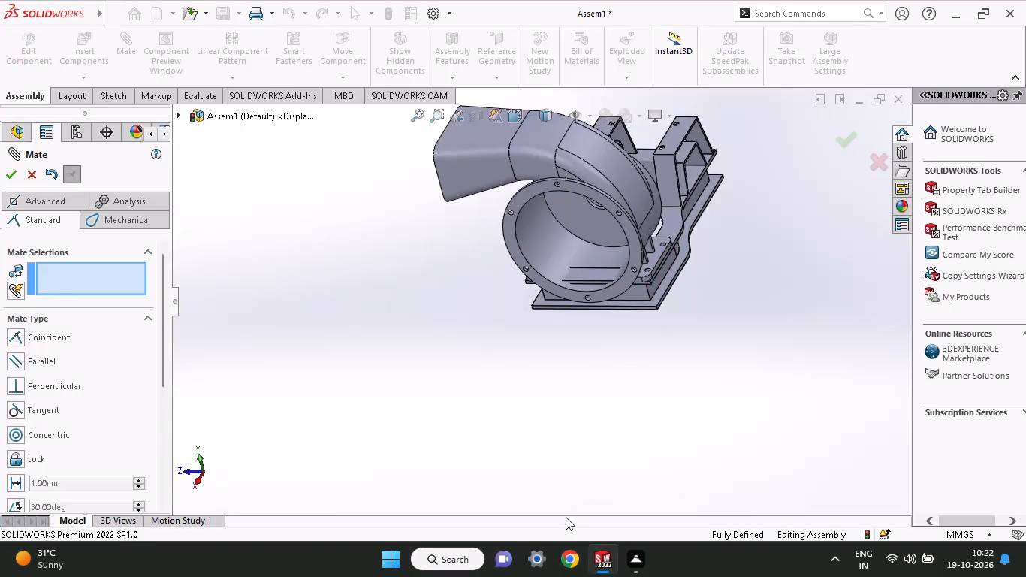
middle_drag(505, 368, 614, 415)
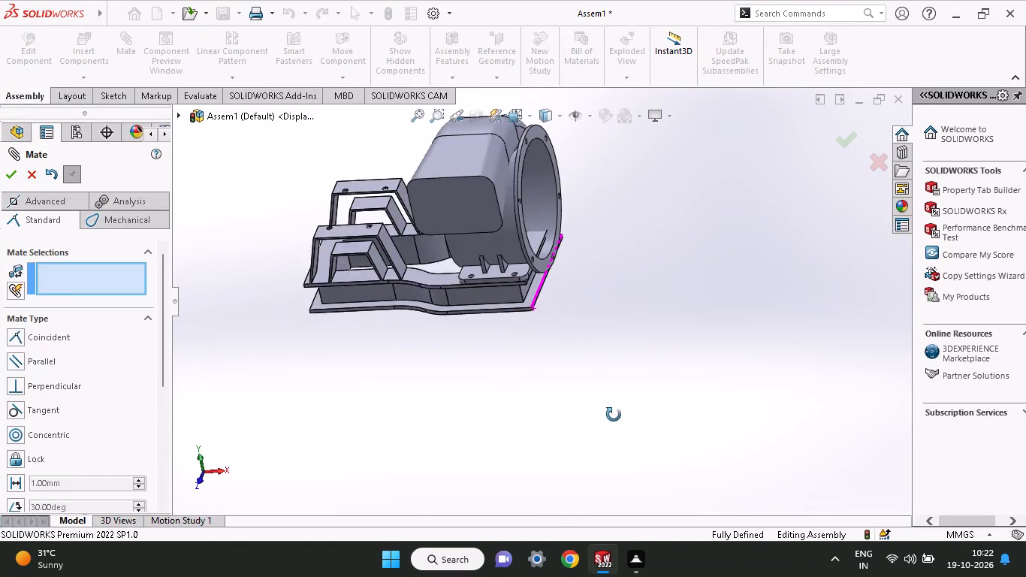
middle_drag(614, 415, 624, 416)
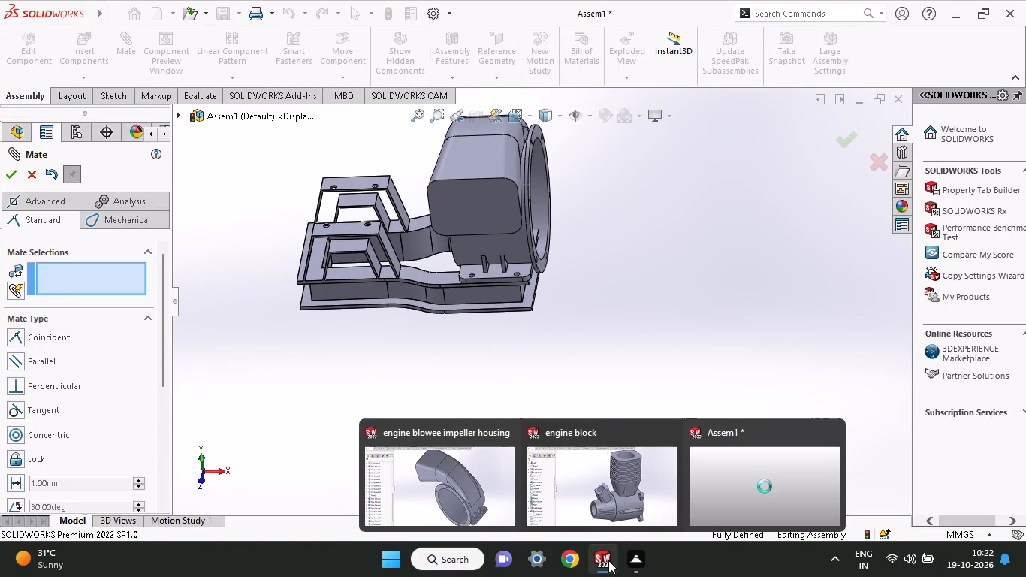
Switch to the engine block part window and create a new part document.
click(549, 497)
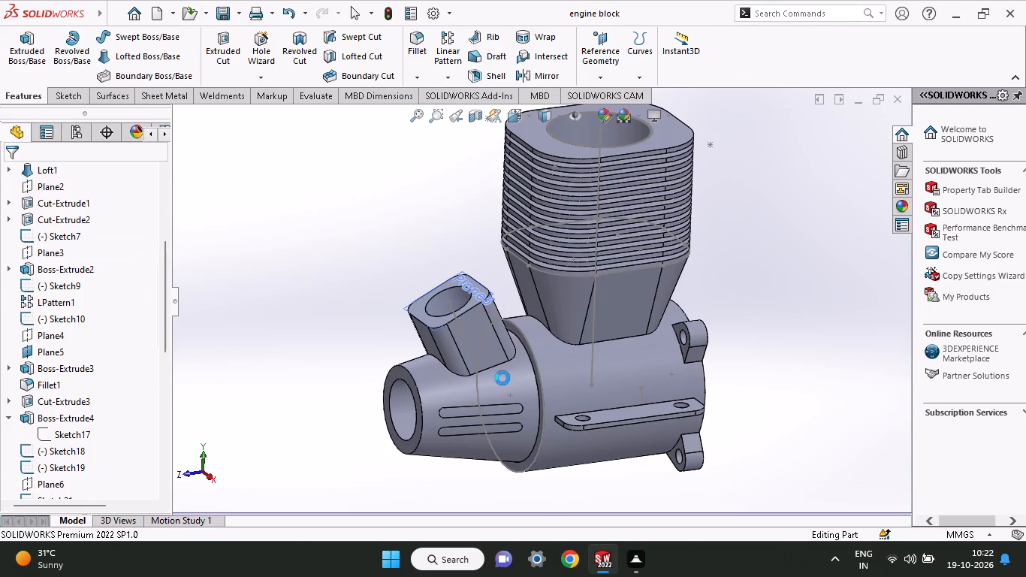
click(153, 17)
click(350, 208)
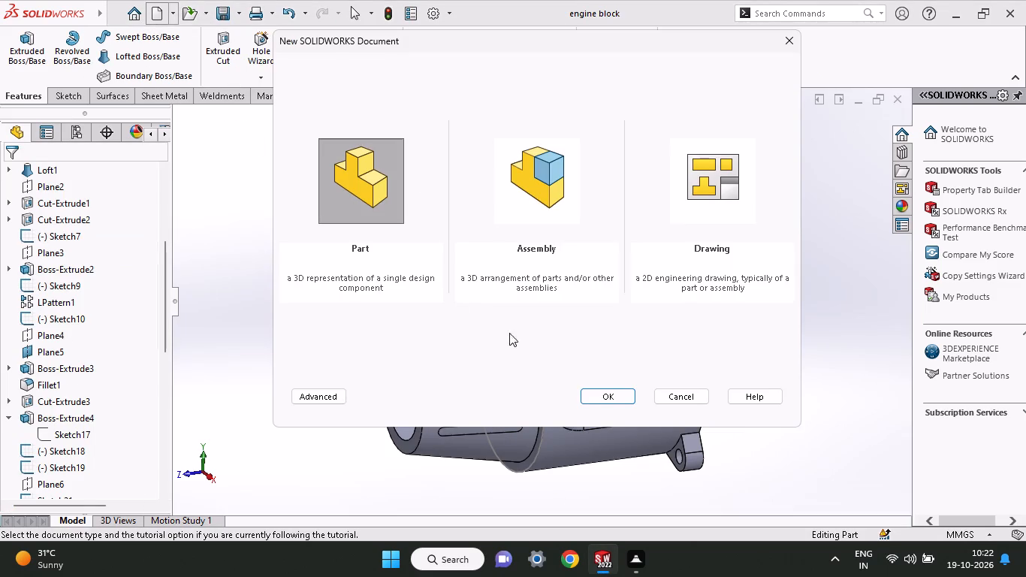
click(588, 400)
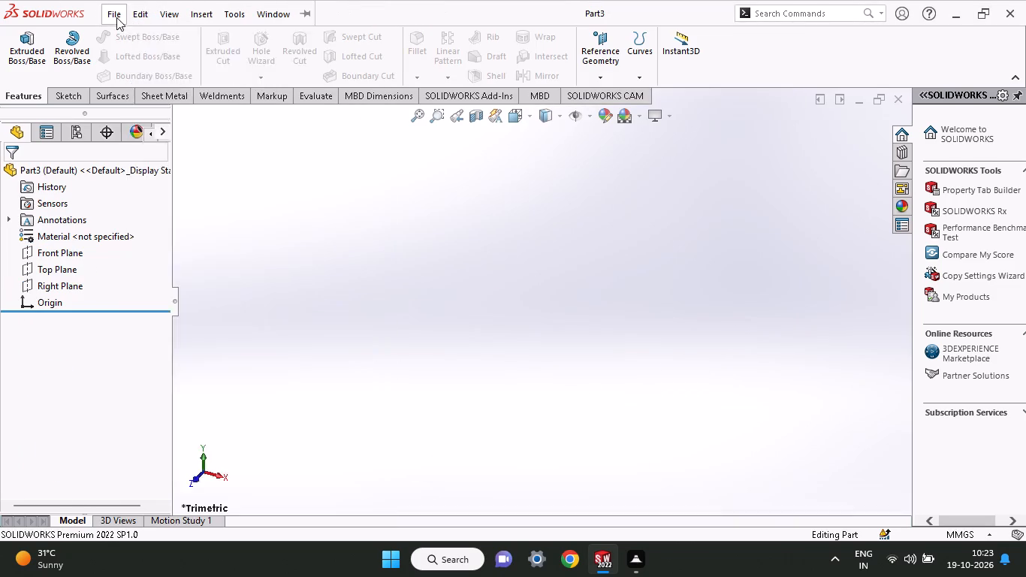
Open the saved engine blower frame part from the Documents folder.
click(116, 17)
click(131, 61)
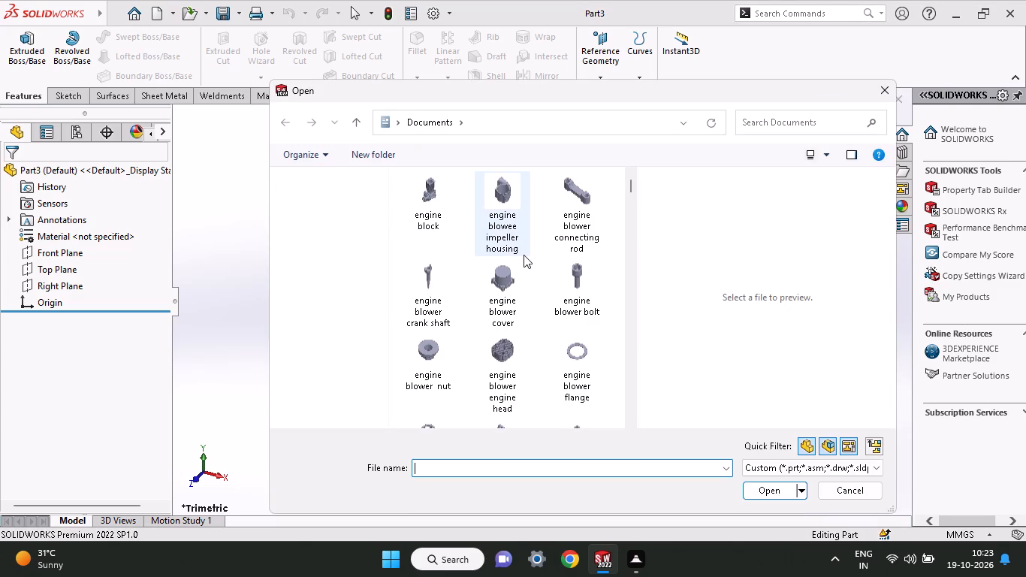
drag(631, 191, 631, 194)
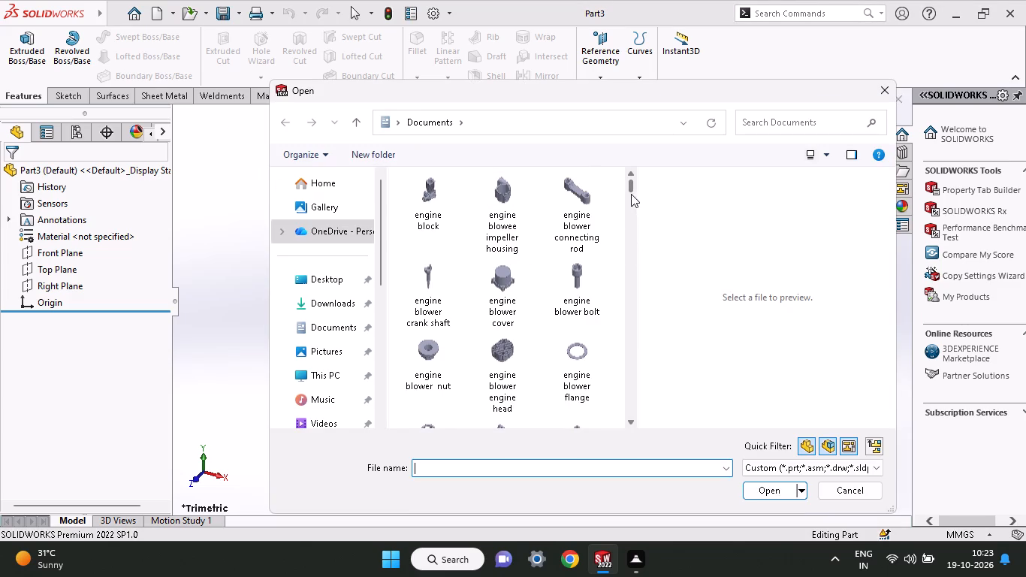
drag(631, 194, 638, 213)
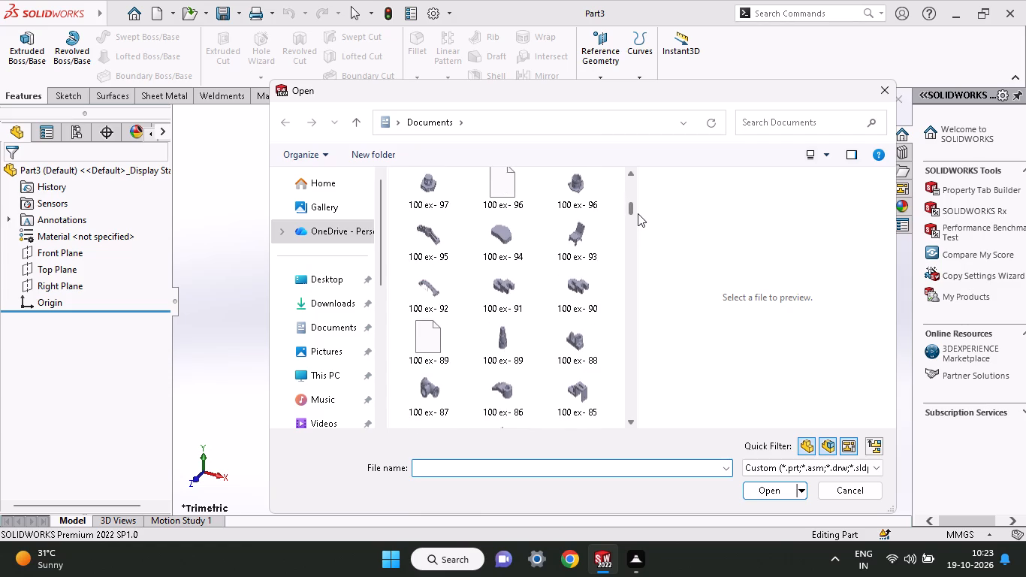
drag(638, 213, 638, 213)
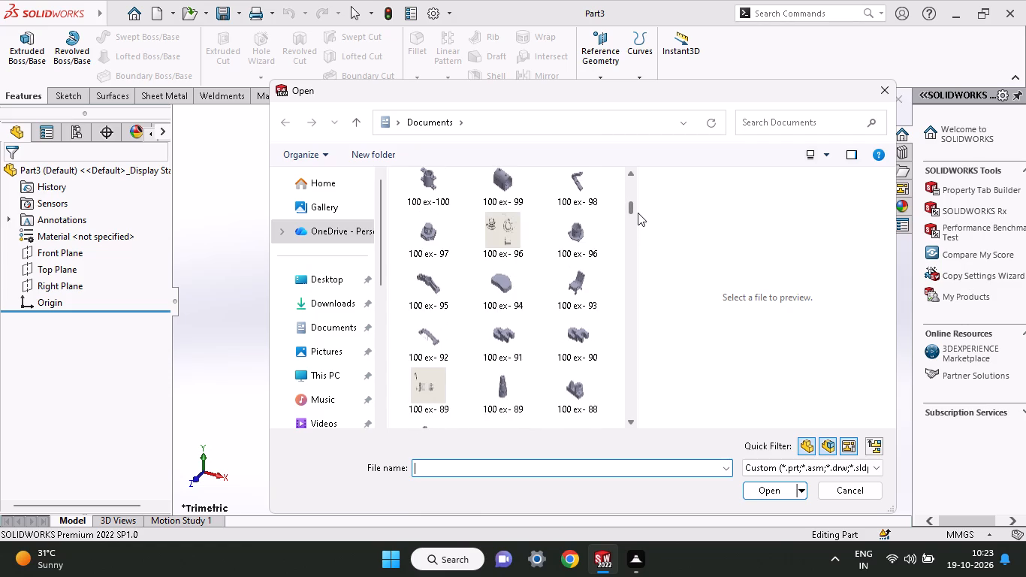
drag(638, 213, 637, 180)
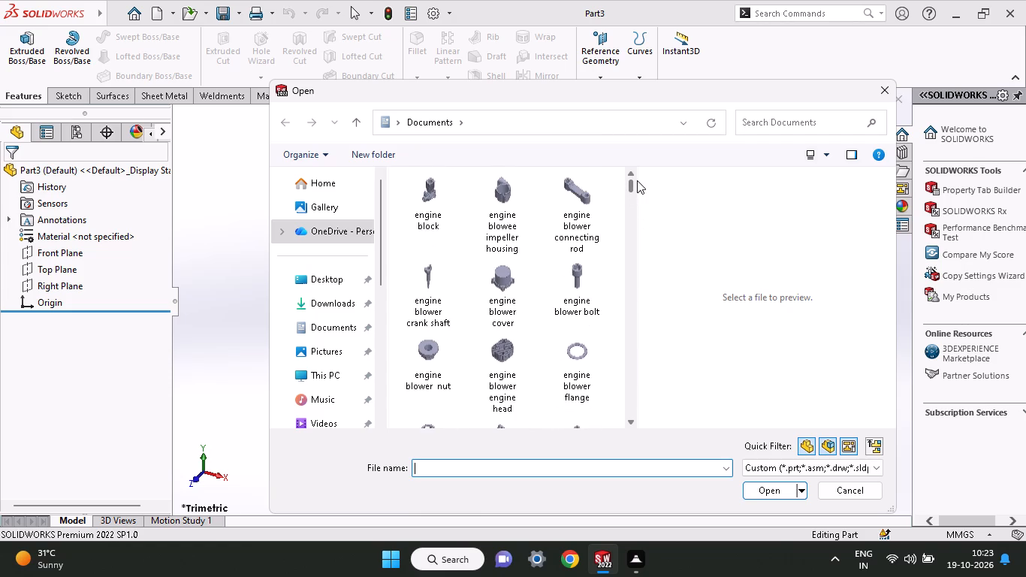
drag(637, 180, 640, 195)
click(507, 316)
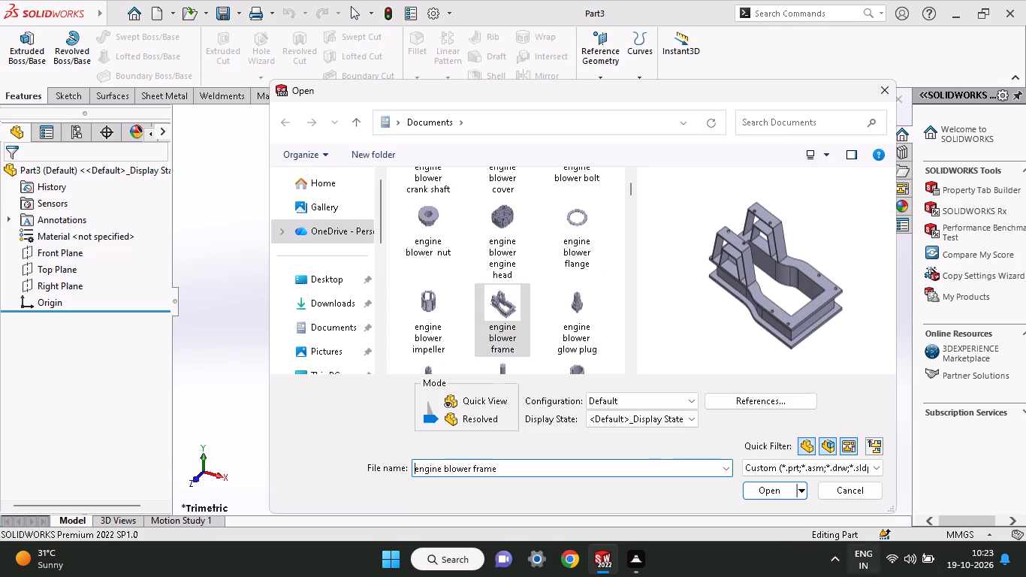
click(779, 486)
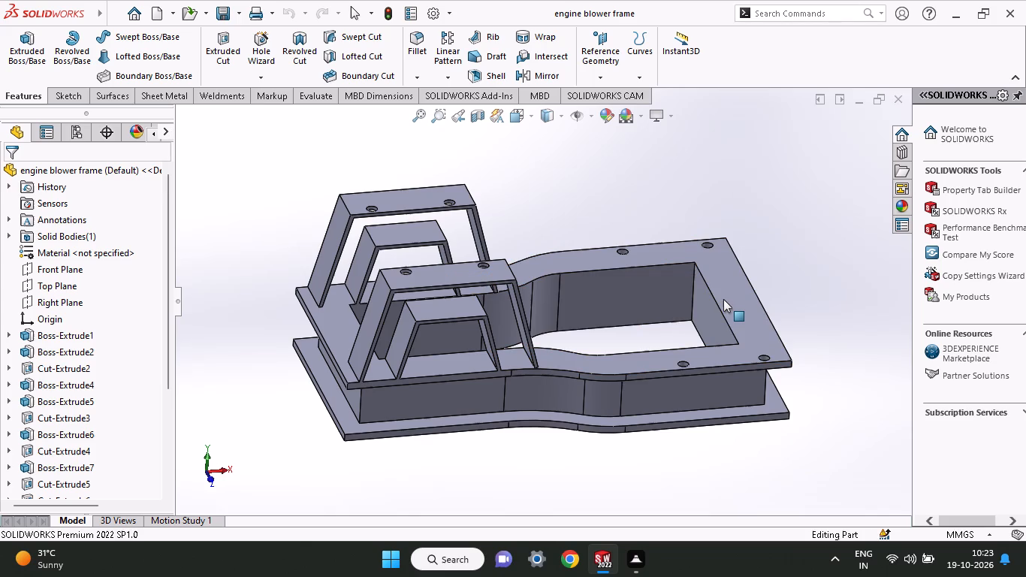
On the outer web face of the frame's wide end, sketch a circle about 26 mm in diameter, centred about 29 mm above the origin.
middle_drag(714, 267, 699, 262)
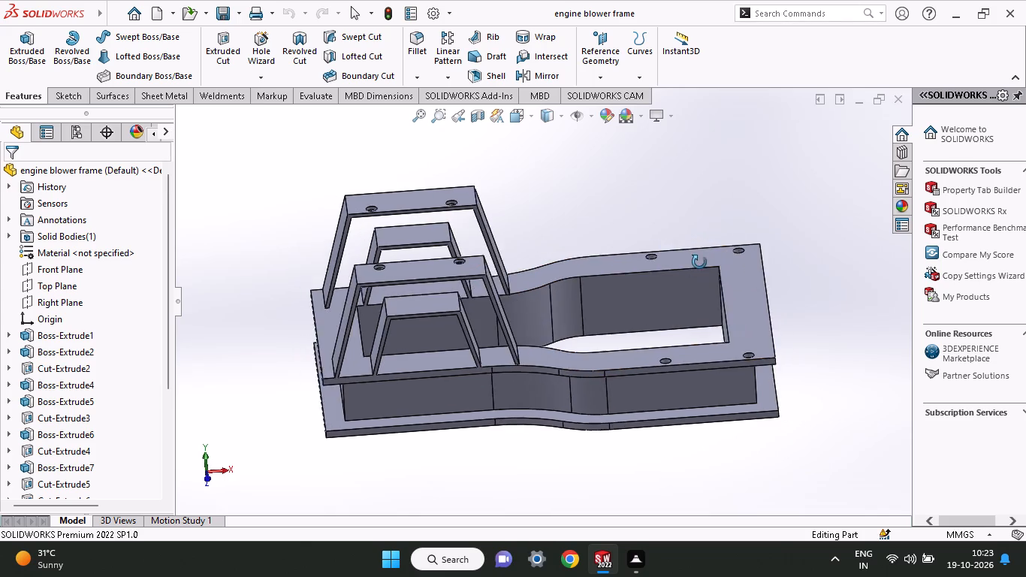
middle_drag(699, 262, 587, 299)
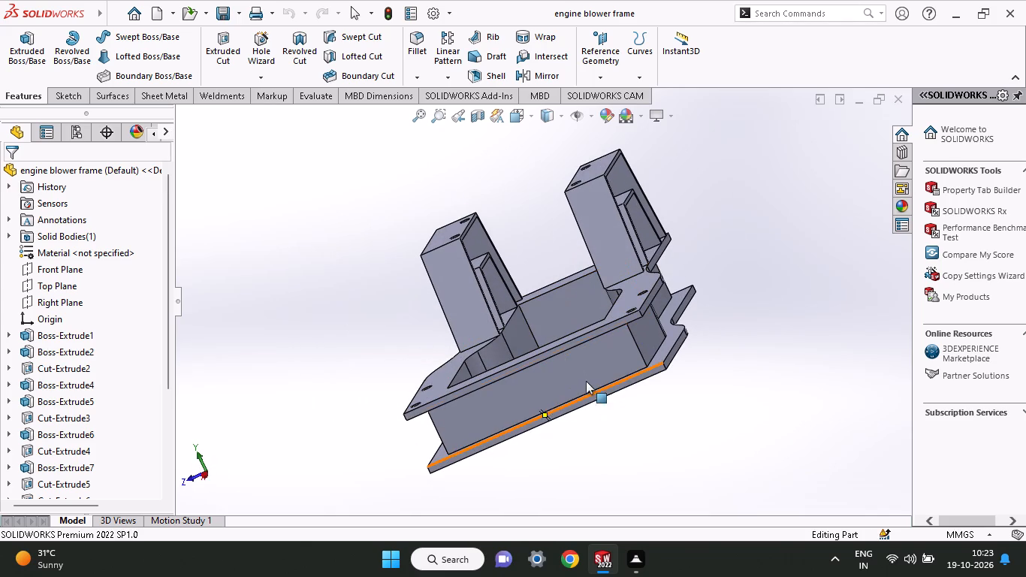
click(584, 374)
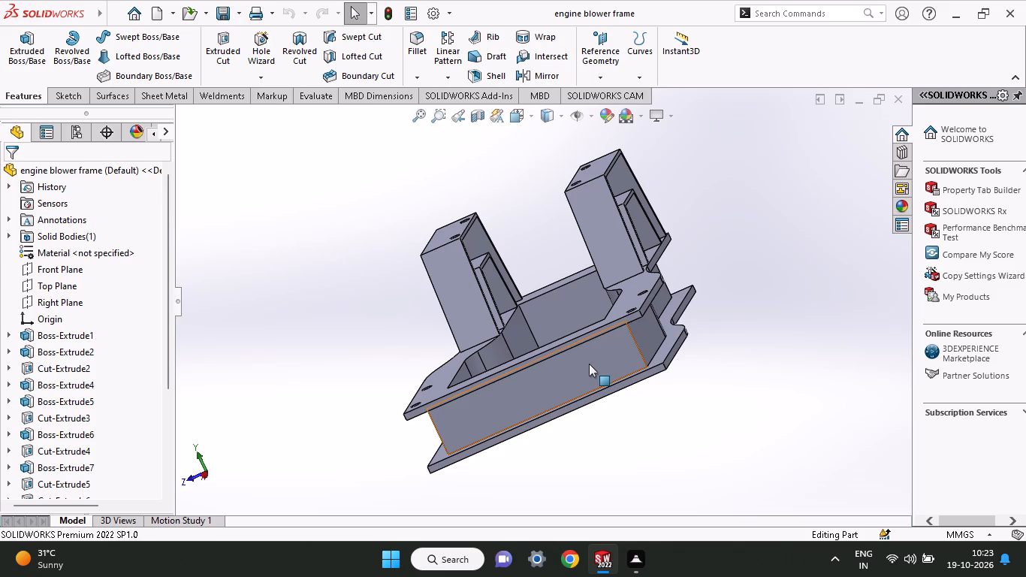
click(590, 365)
click(653, 318)
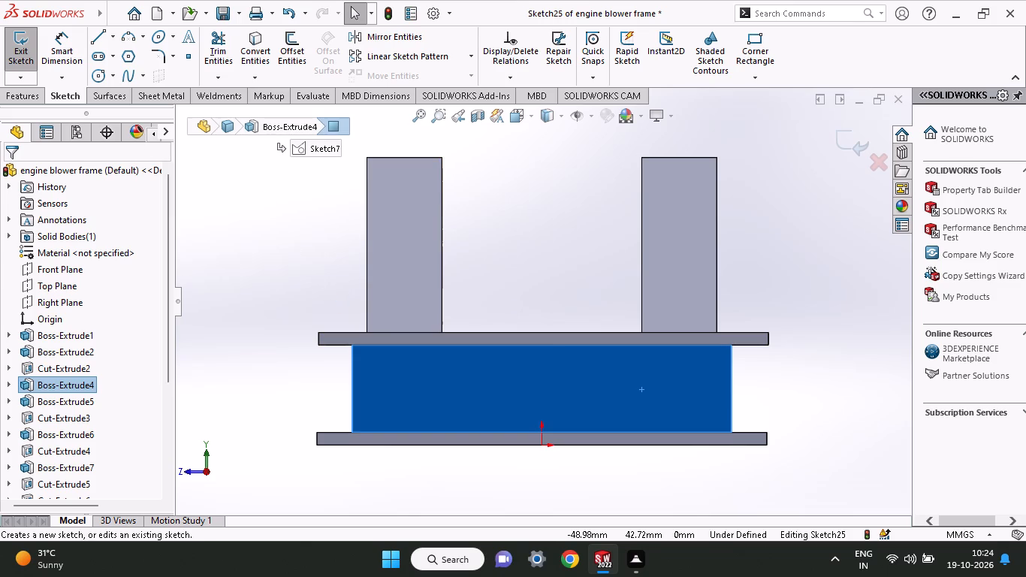
click(98, 68)
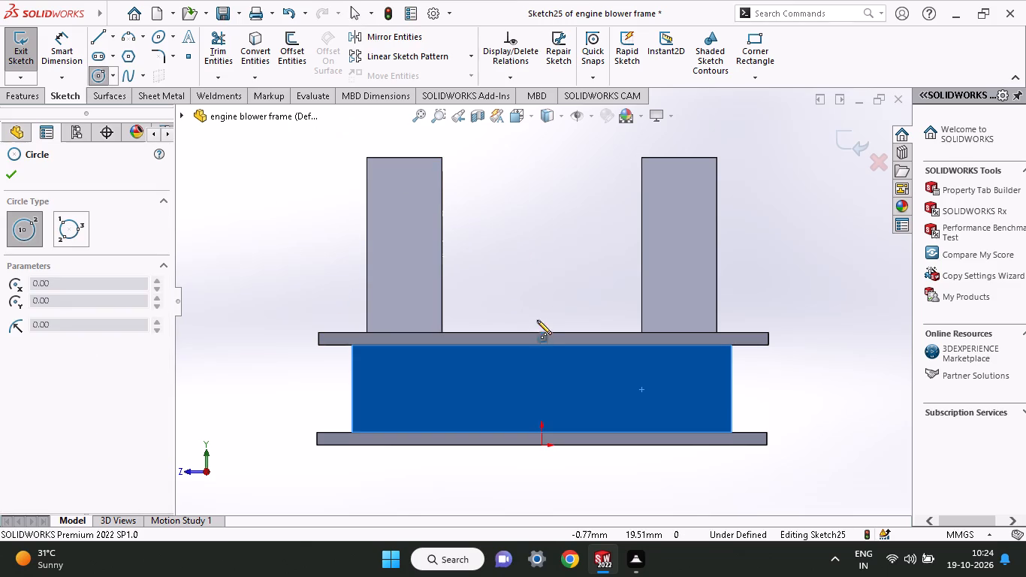
click(539, 263)
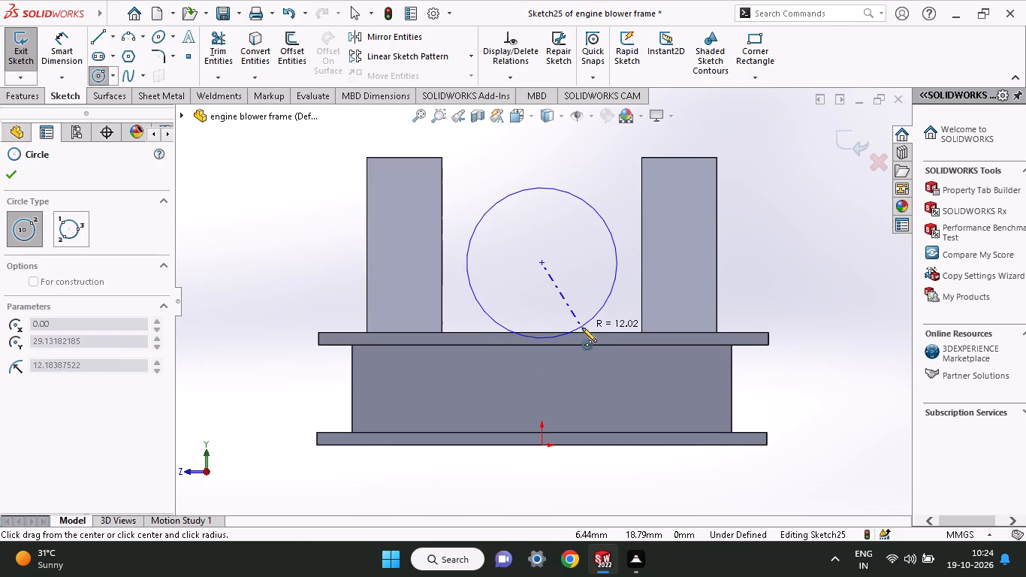
click(593, 346)
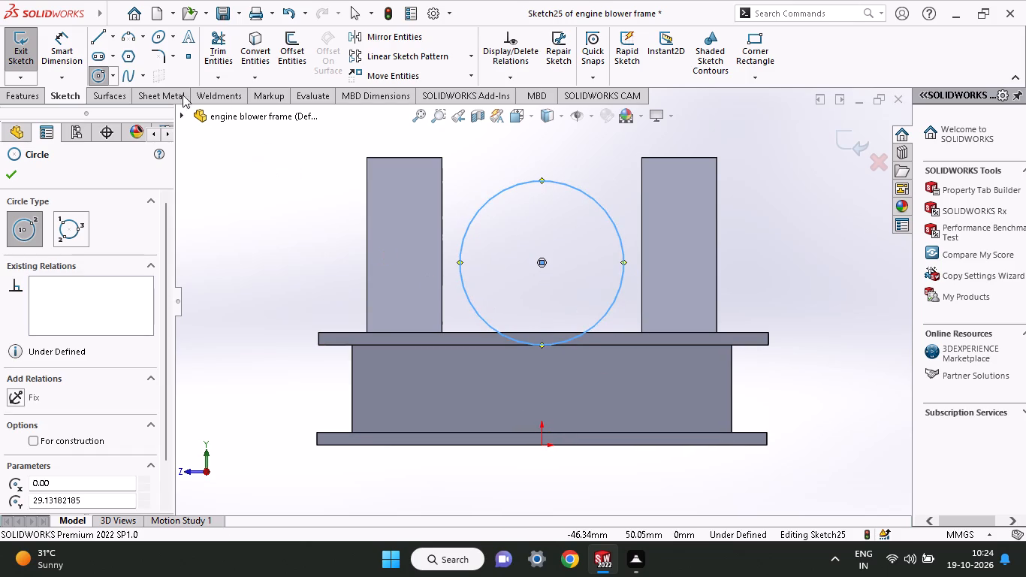
Dimension the circle's diameter as 70 mm.
click(74, 50)
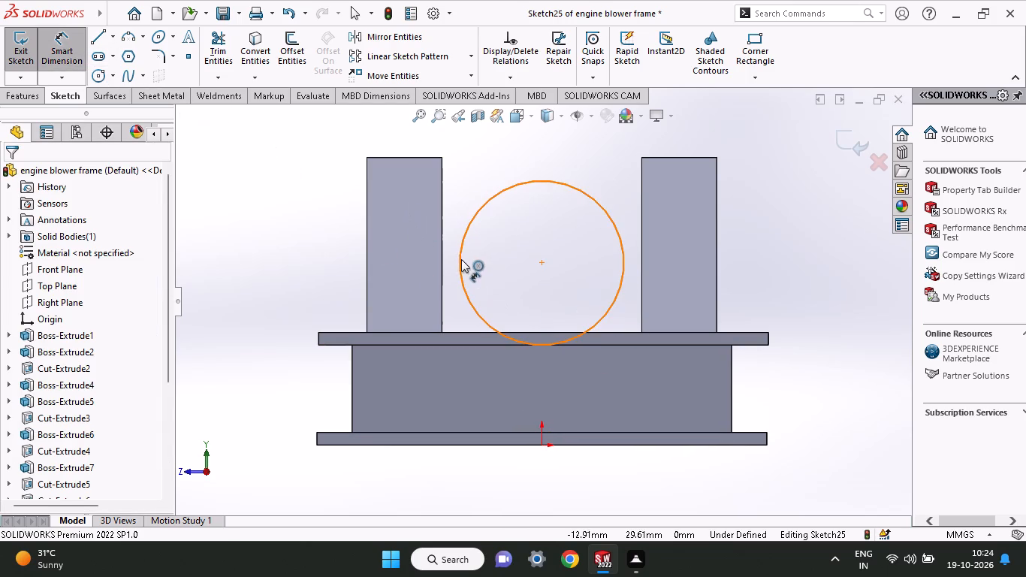
click(461, 259)
drag(326, 204, 333, 216)
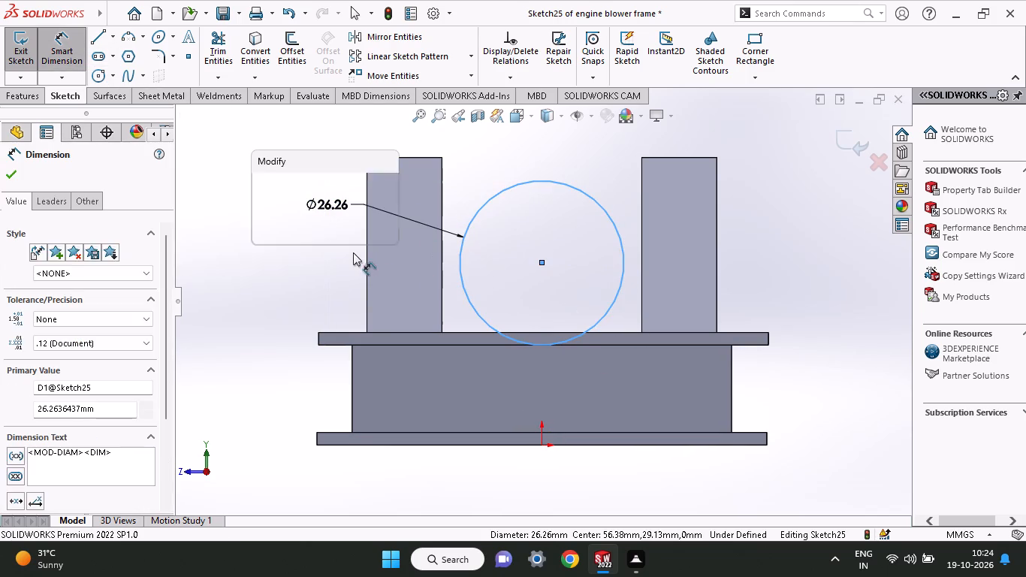
key(7)
key(0)
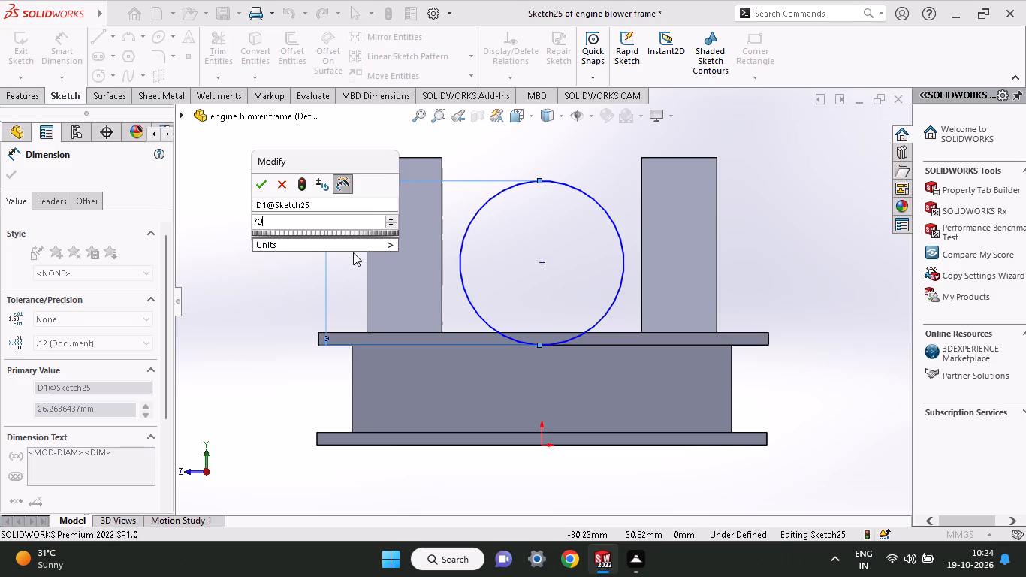
key(Return)
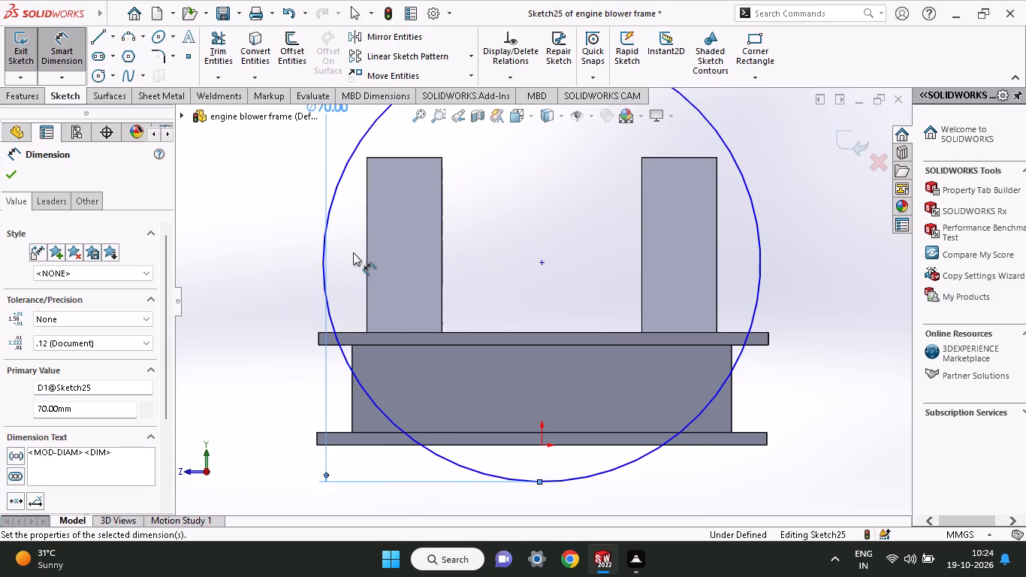
click(6, 174)
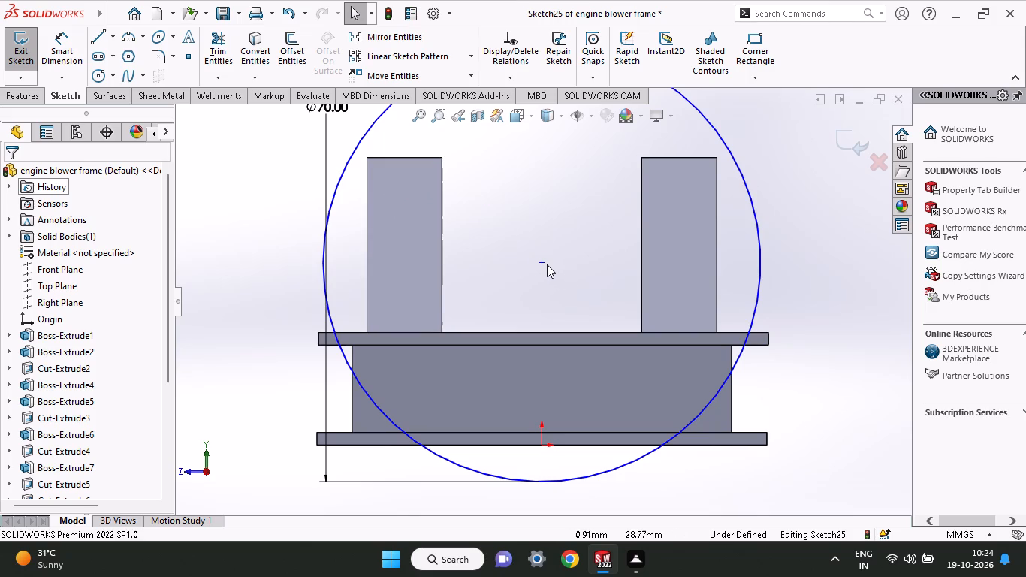
Move the 70 mm circle's centre up to about 47 mm above the origin, roughly midway between the two uprights.
drag(545, 262, 545, 177)
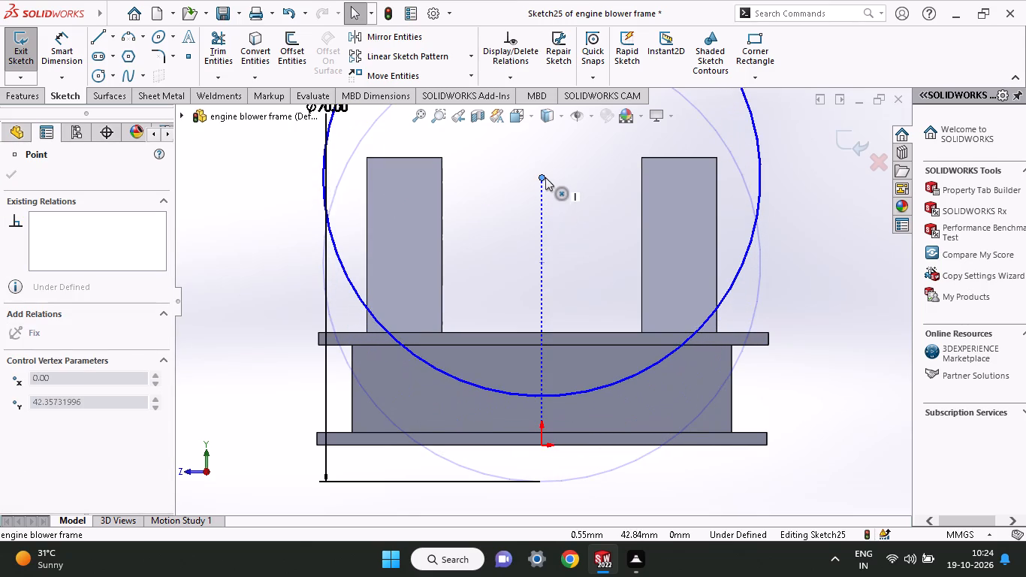
drag(545, 177, 548, 152)
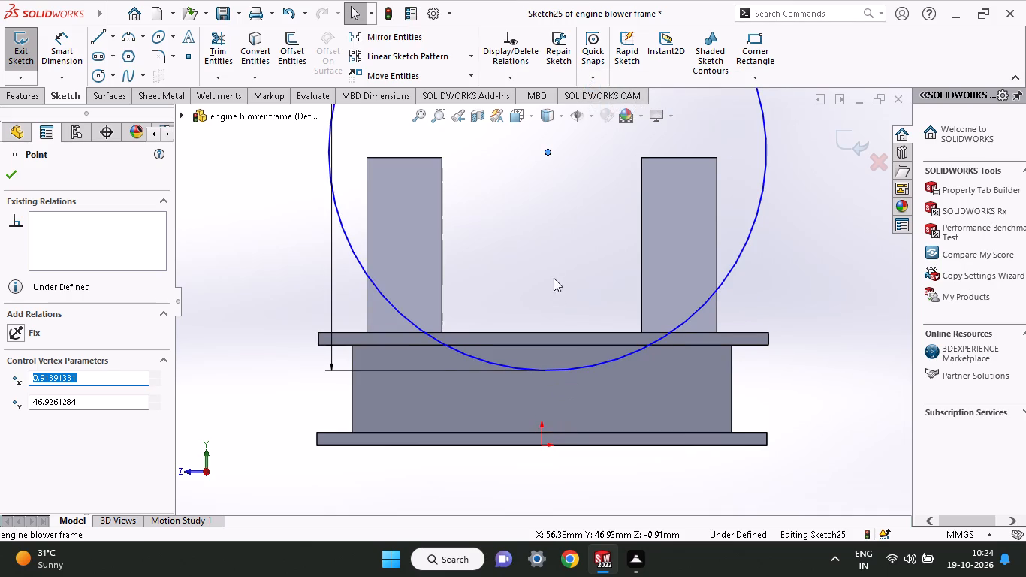
Add a vertical relation between the 70 mm circle's centre and the origin.
click(545, 154)
click(40, 432)
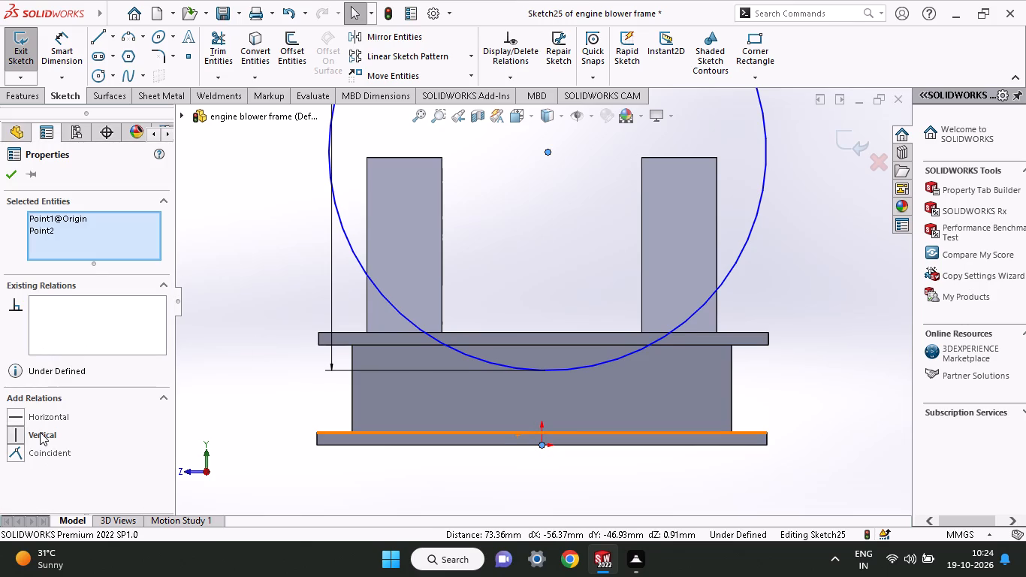
click(6, 174)
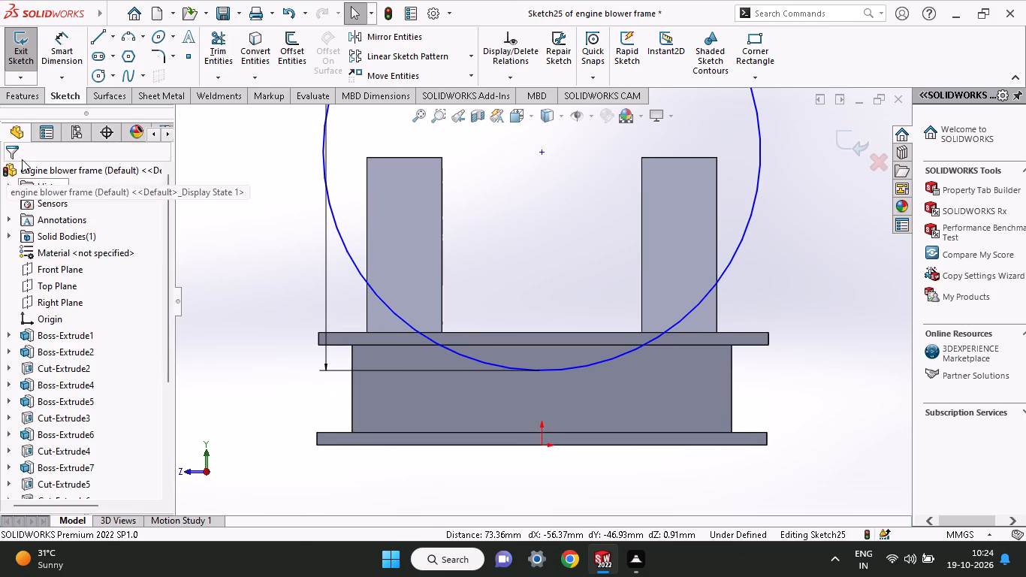
Sketch a horizontal line about 21 mm long along the middle of the upper flange's top edge, between the two uprights.
click(65, 47)
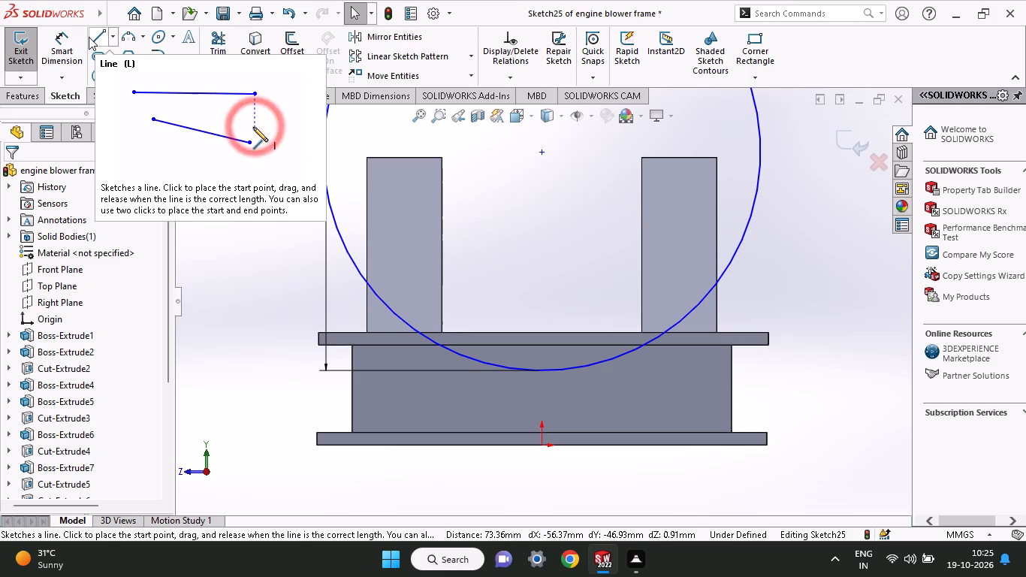
click(98, 37)
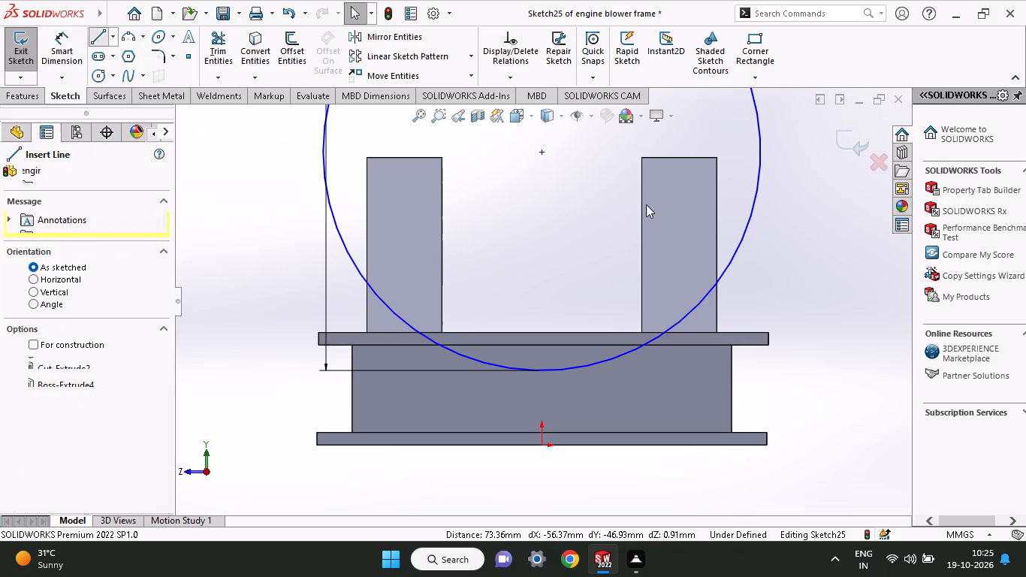
click(478, 331)
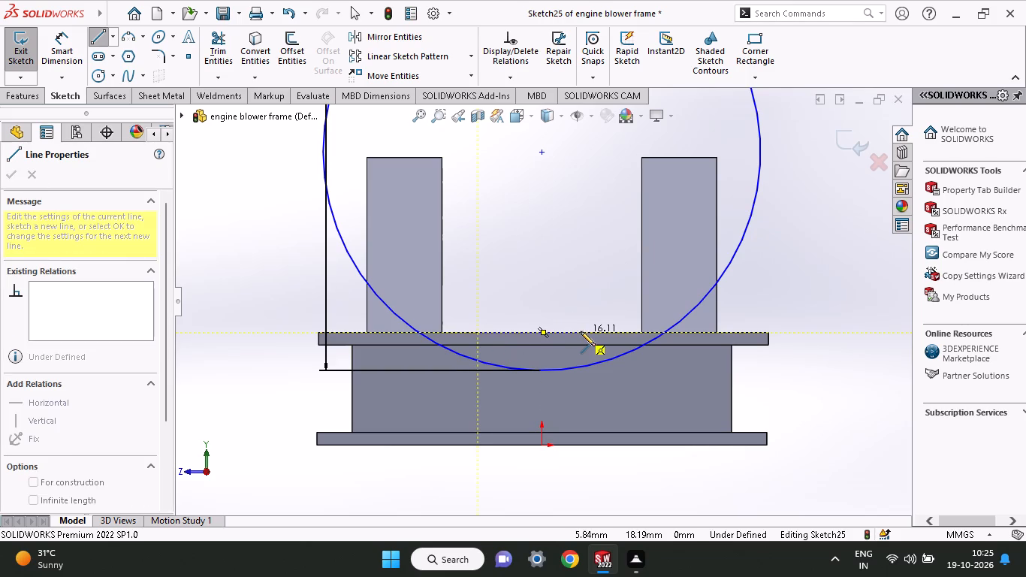
click(611, 333)
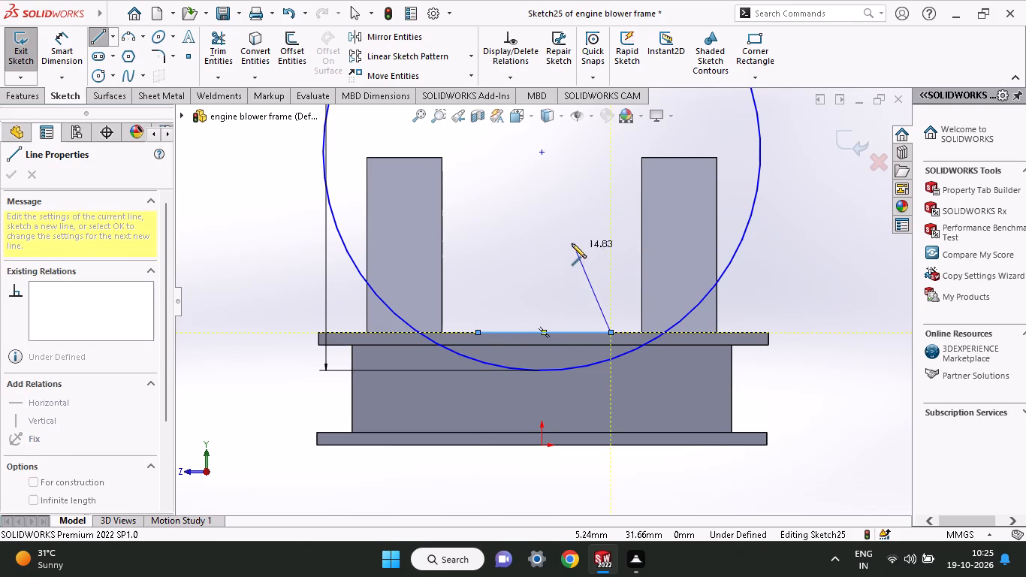
right_click(571, 243)
click(601, 261)
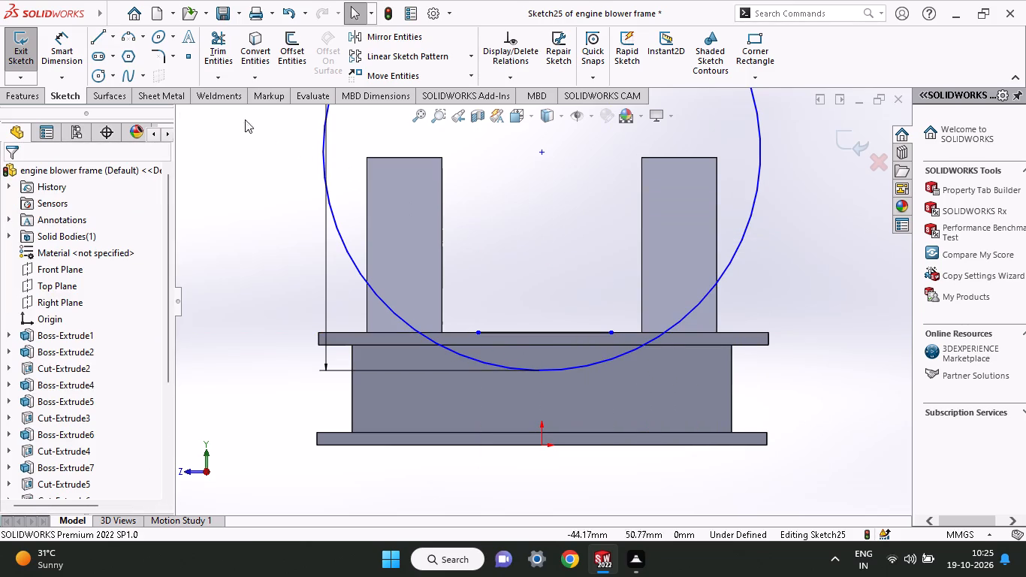
Offset the short line 7 mm downward, to one side only.
click(302, 38)
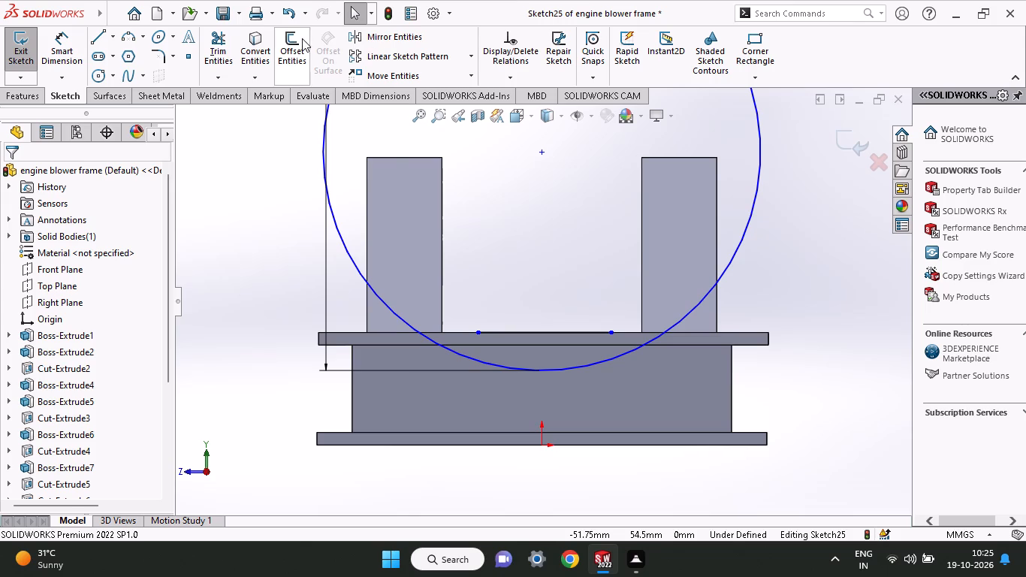
click(517, 330)
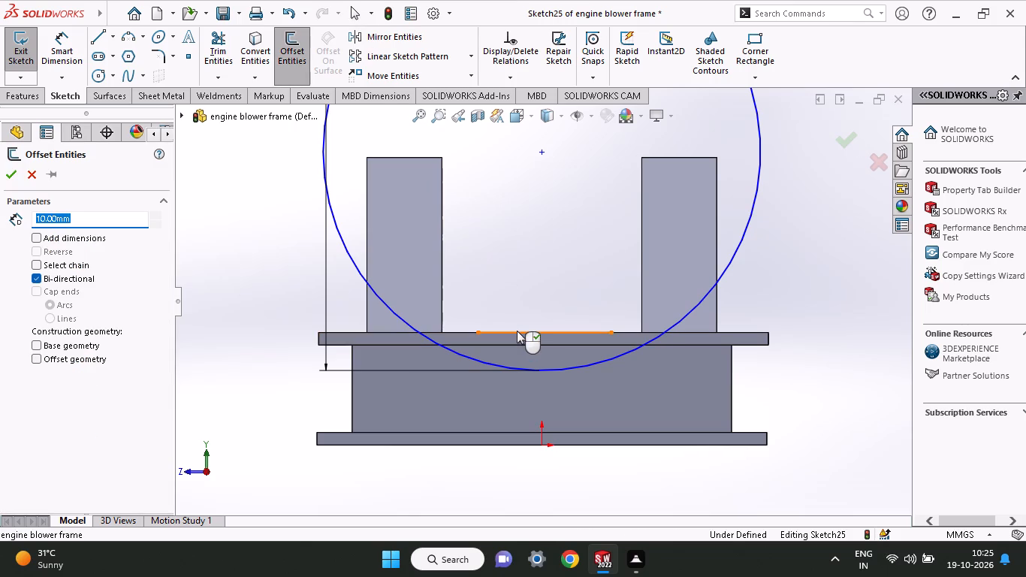
click(47, 253)
click(54, 273)
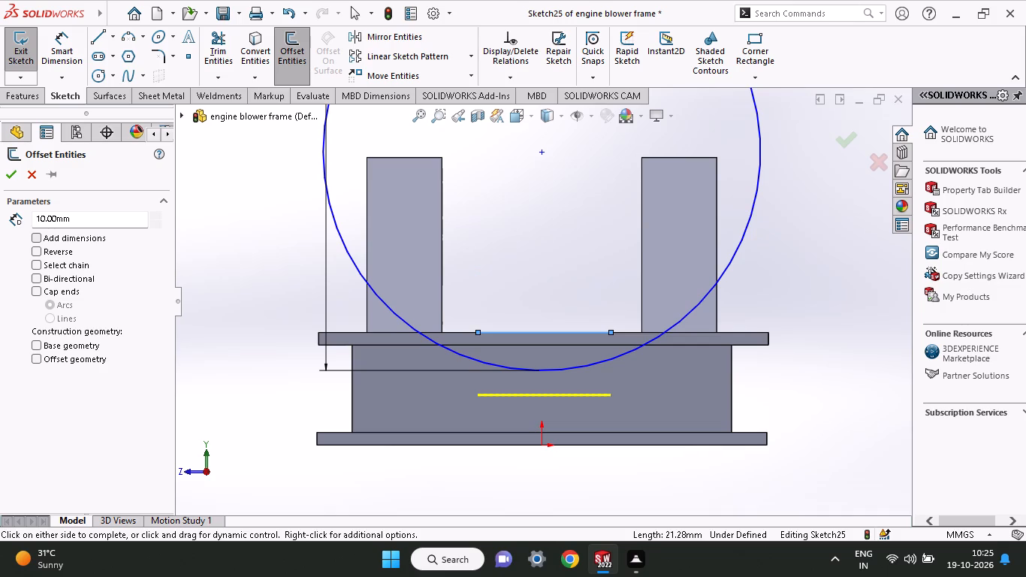
drag(74, 217, 0, 207)
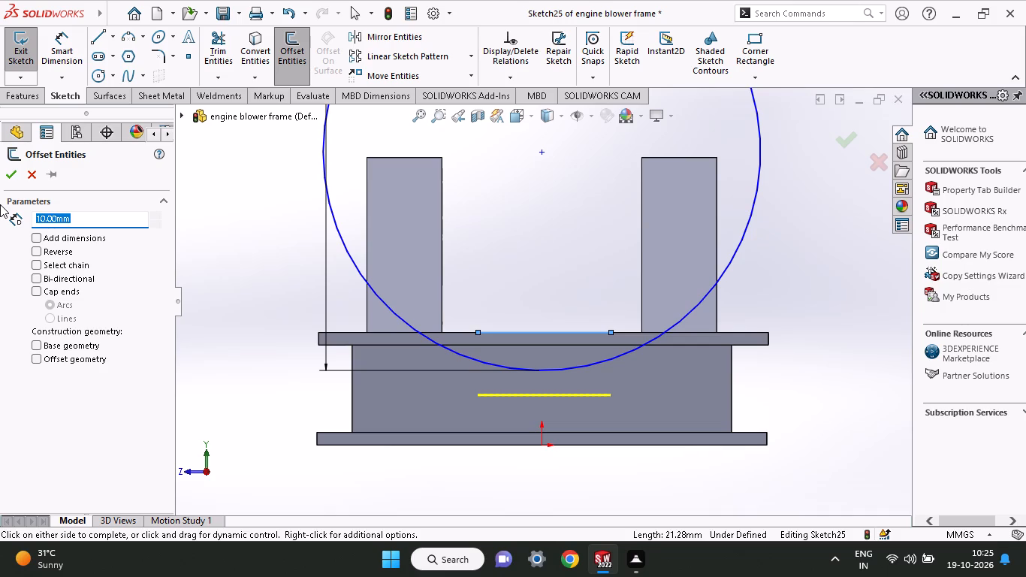
key(7)
key(Return)
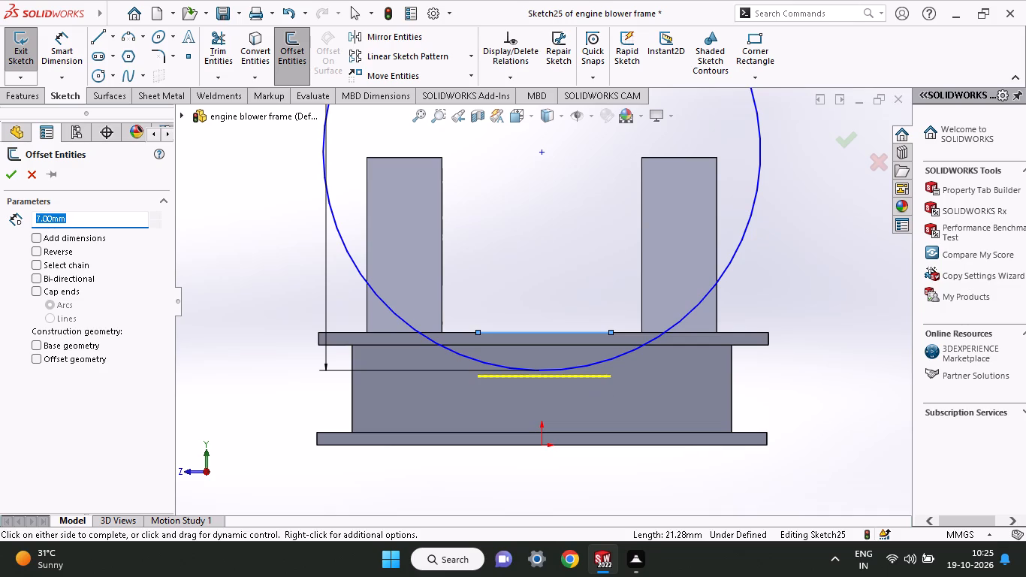
click(15, 183)
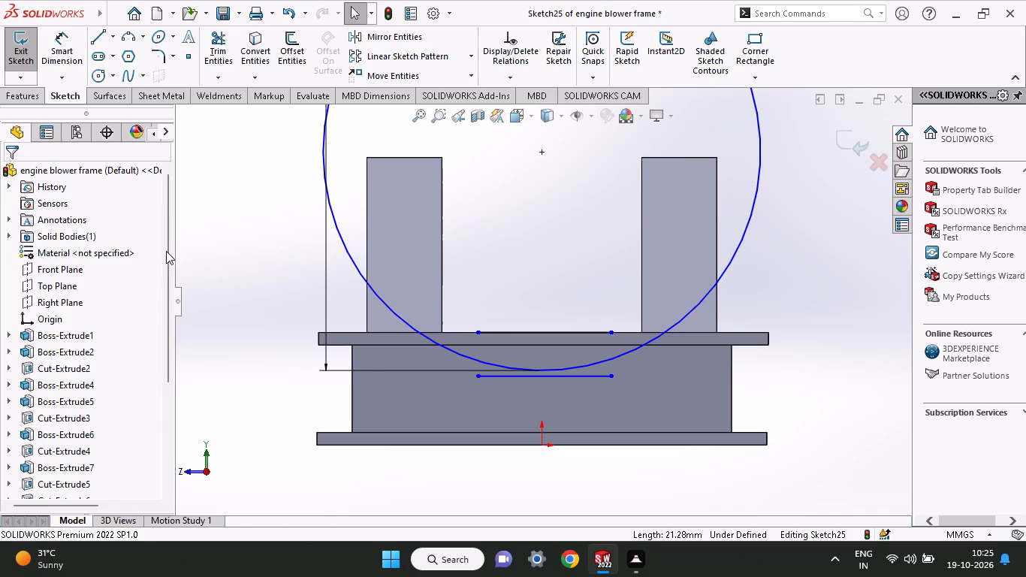
Make the 70 mm circle tangent to the lower offset line.
click(474, 356)
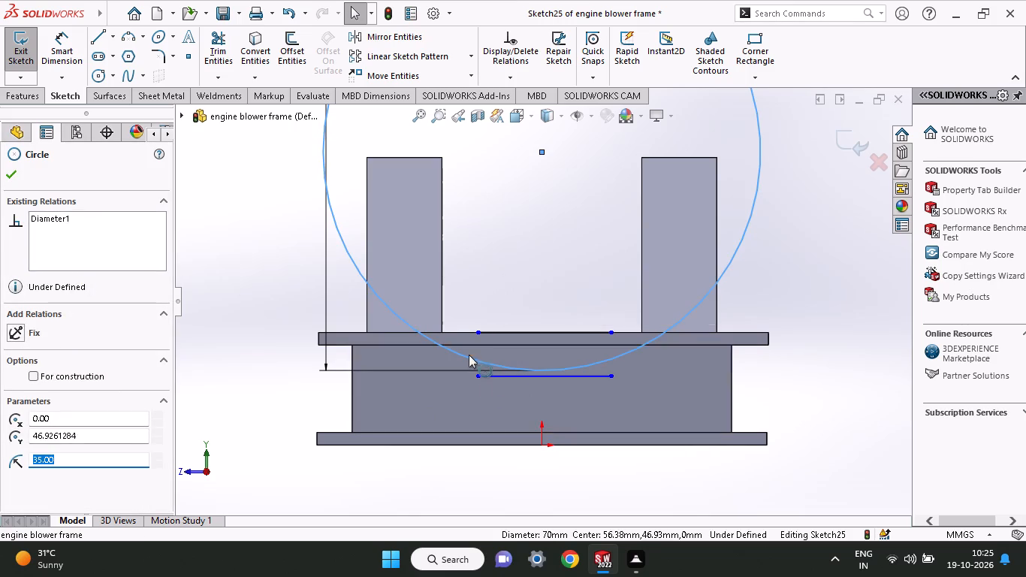
shift+click(490, 375)
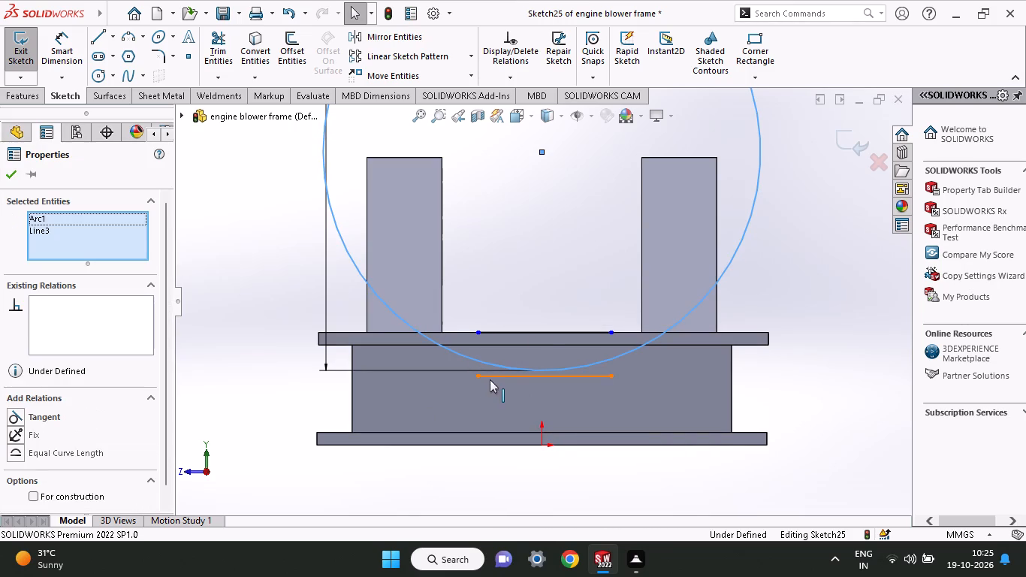
click(27, 415)
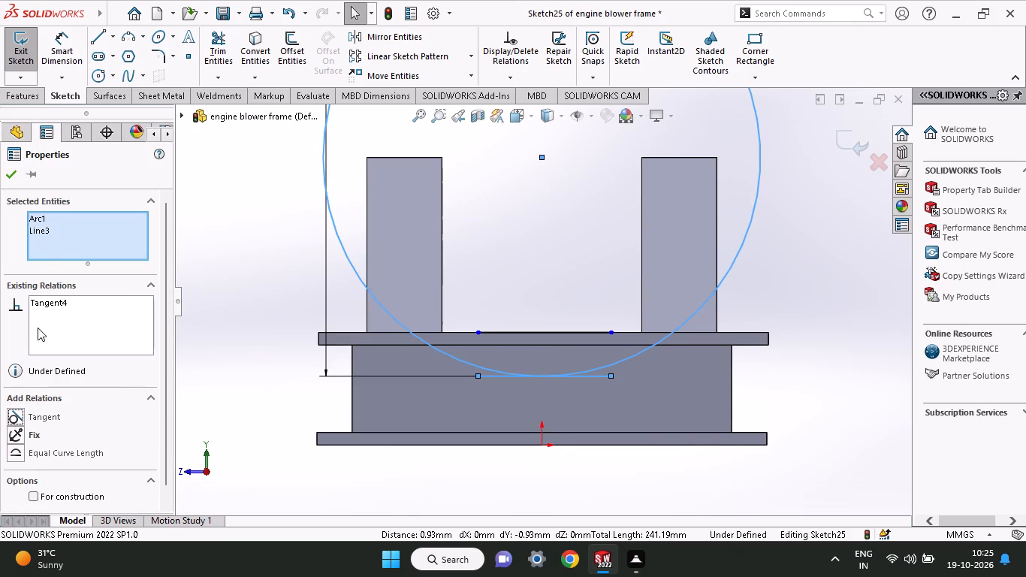
click(8, 171)
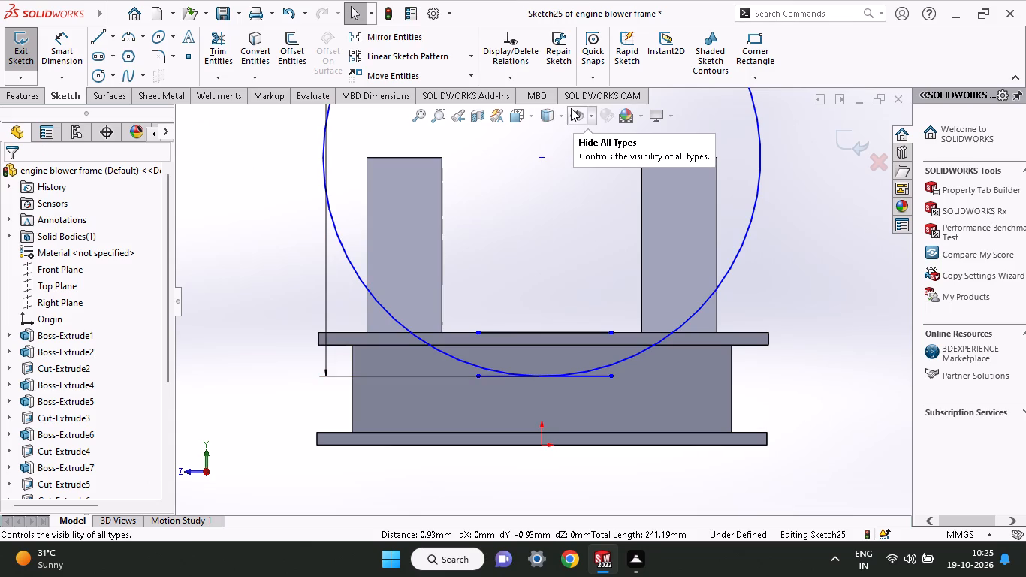
Sketch a 72 mm horizontal line along the full top edge of the upper flange, from corner to corner.
click(98, 36)
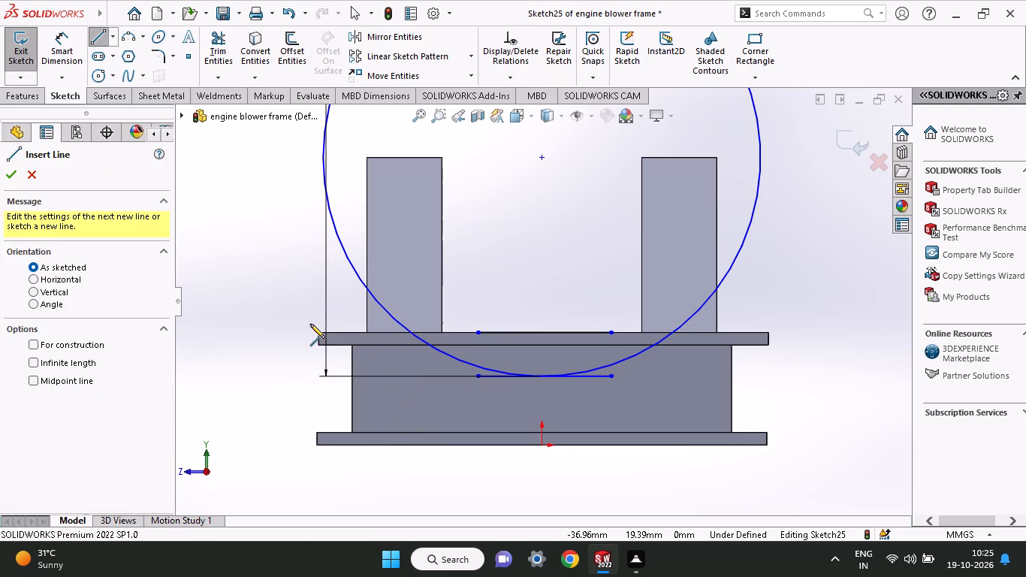
click(318, 334)
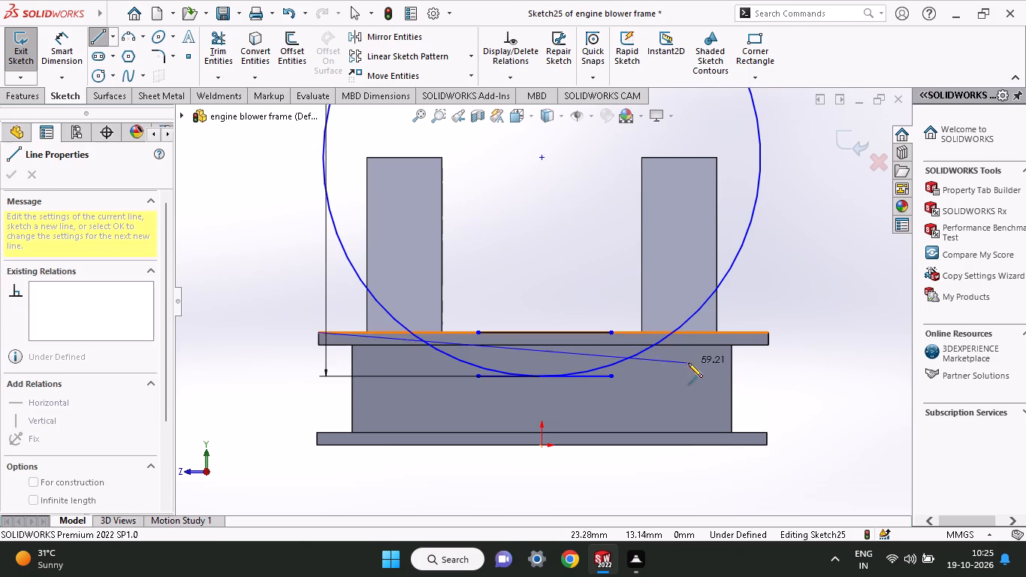
click(771, 334)
right_click(783, 283)
click(791, 295)
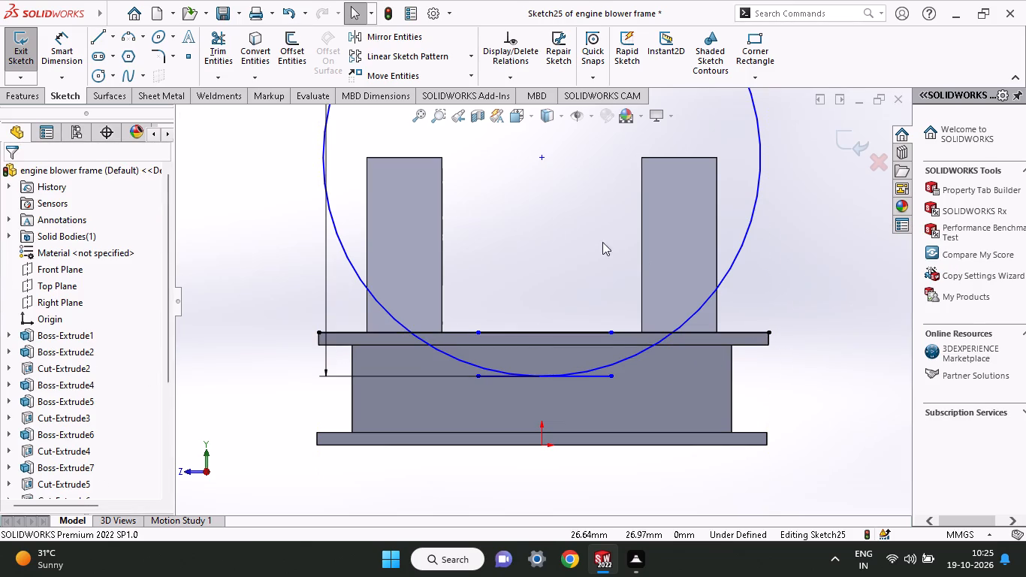
Power-trim the circle above the flange's top edge and the 72 mm line's two ends outside the circle.
click(214, 44)
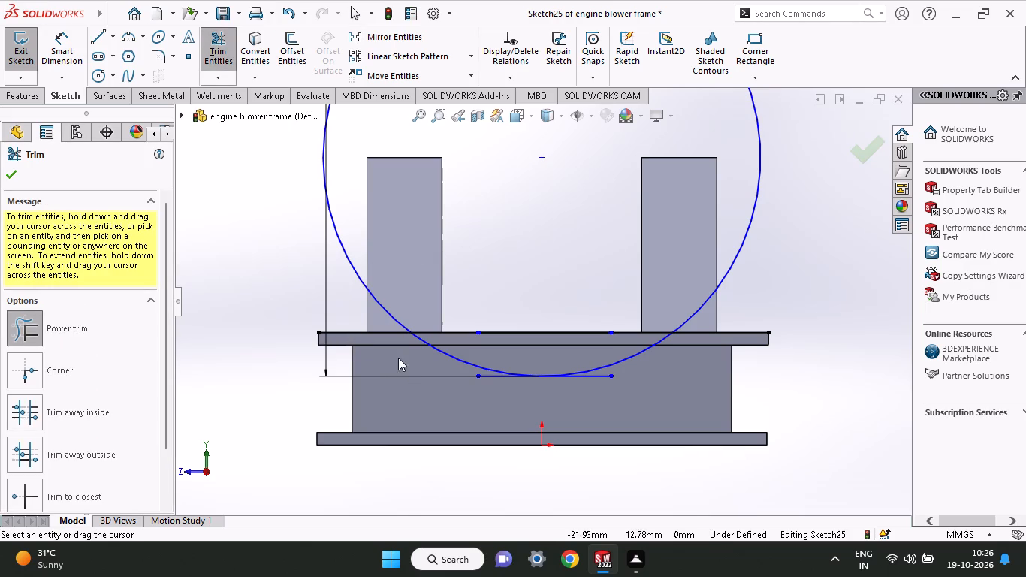
drag(370, 359, 569, 237)
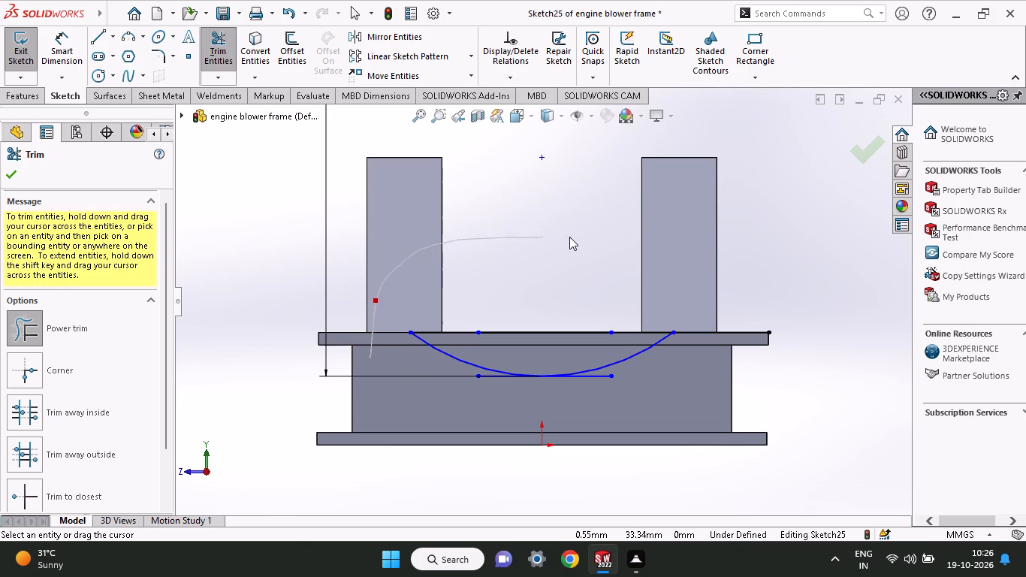
drag(569, 237, 573, 237)
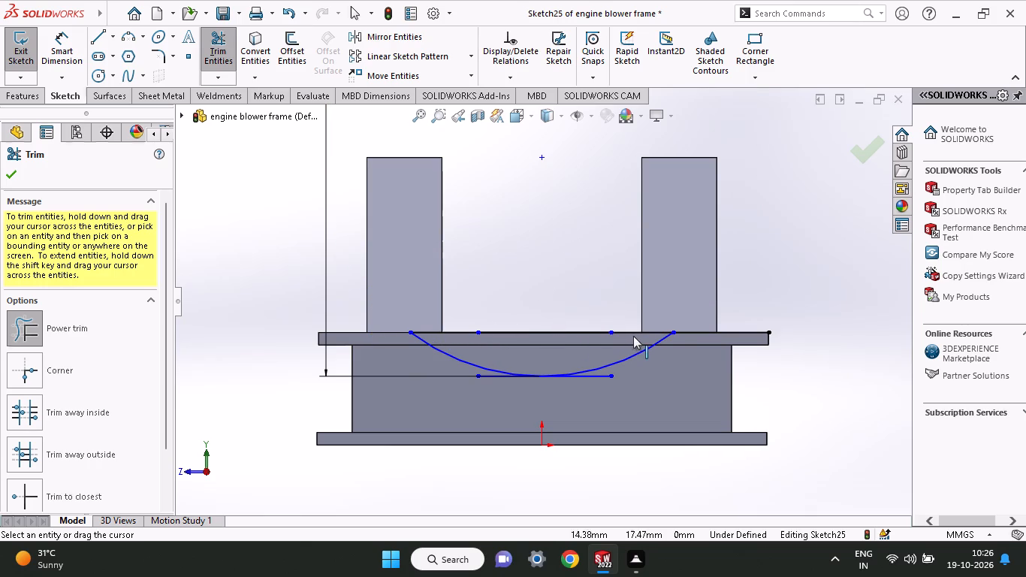
drag(702, 362, 735, 298)
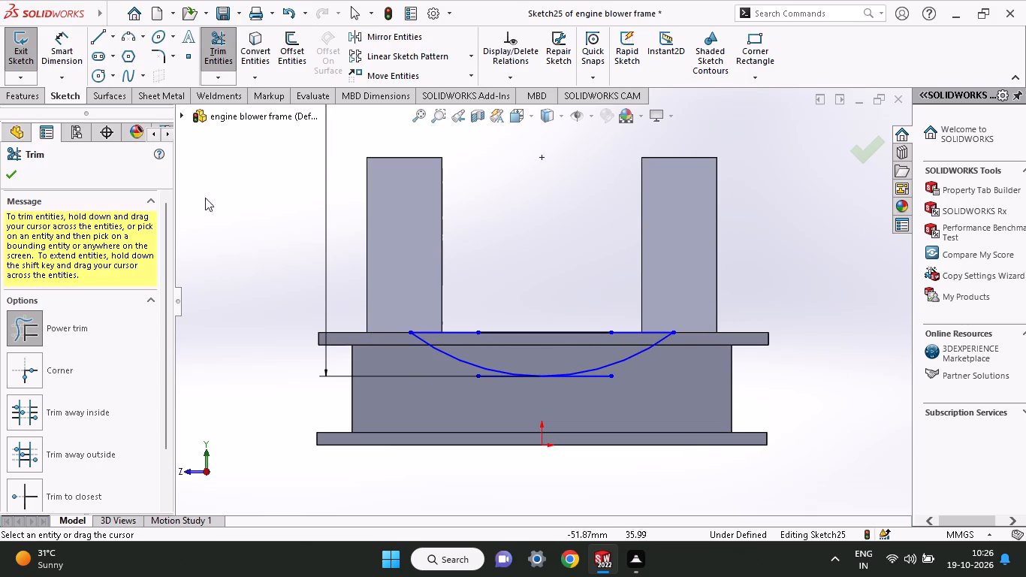
Cut-extrude the region between the arc and the flange's top edge, blind 40 mm in Direction 1 and 42 mm in Direction 2.
click(11, 101)
click(29, 50)
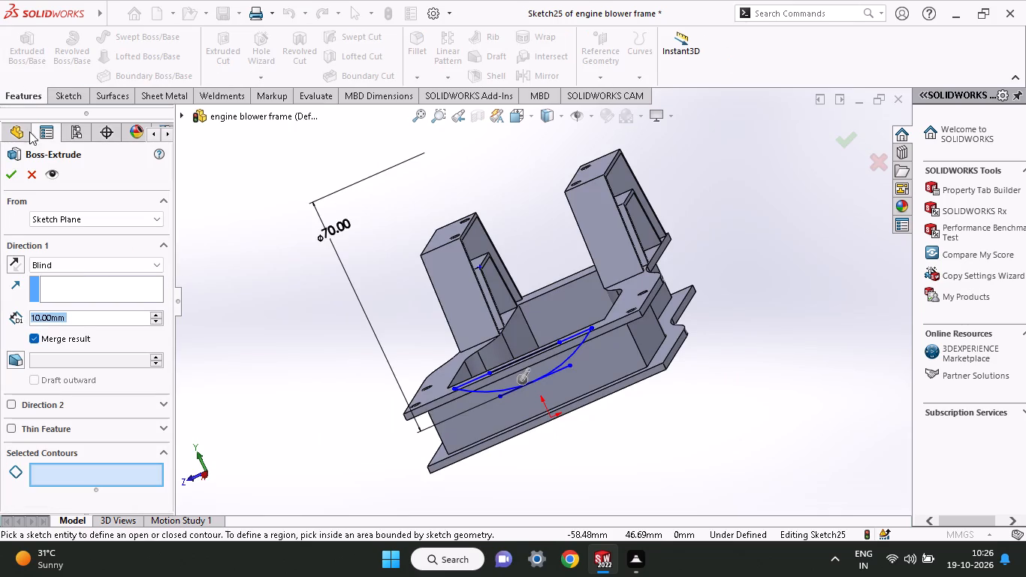
click(36, 165)
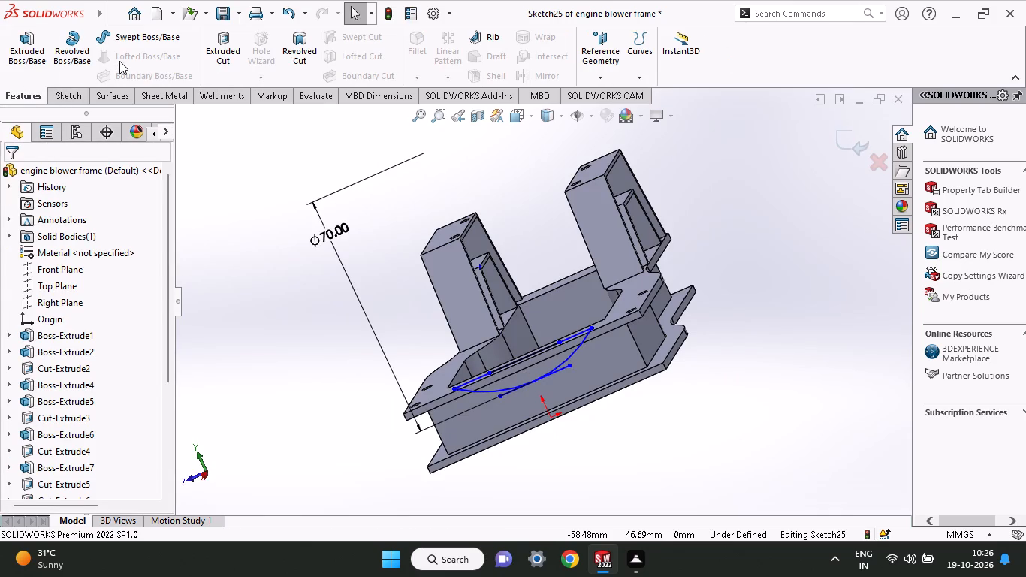
click(239, 52)
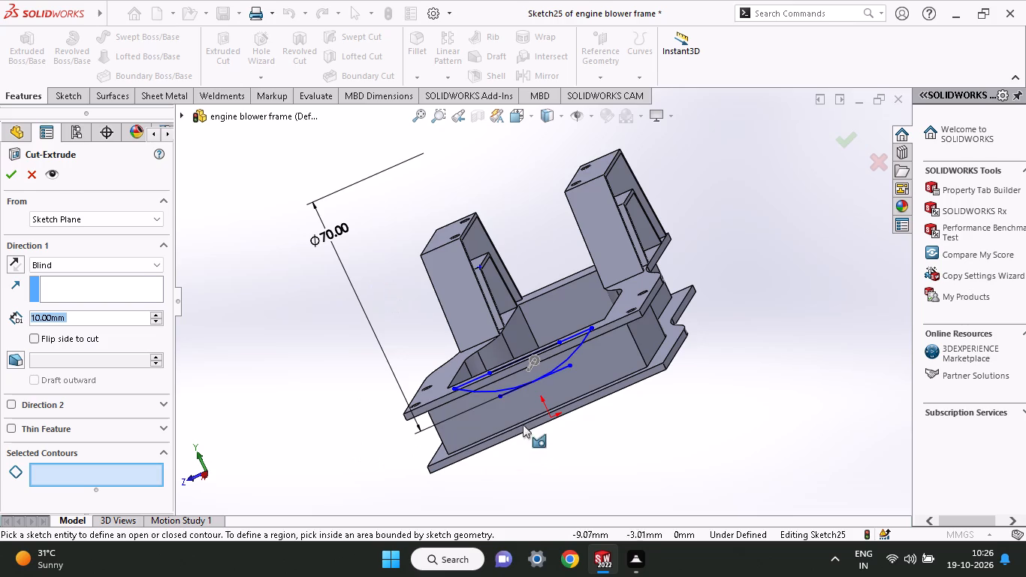
click(503, 379)
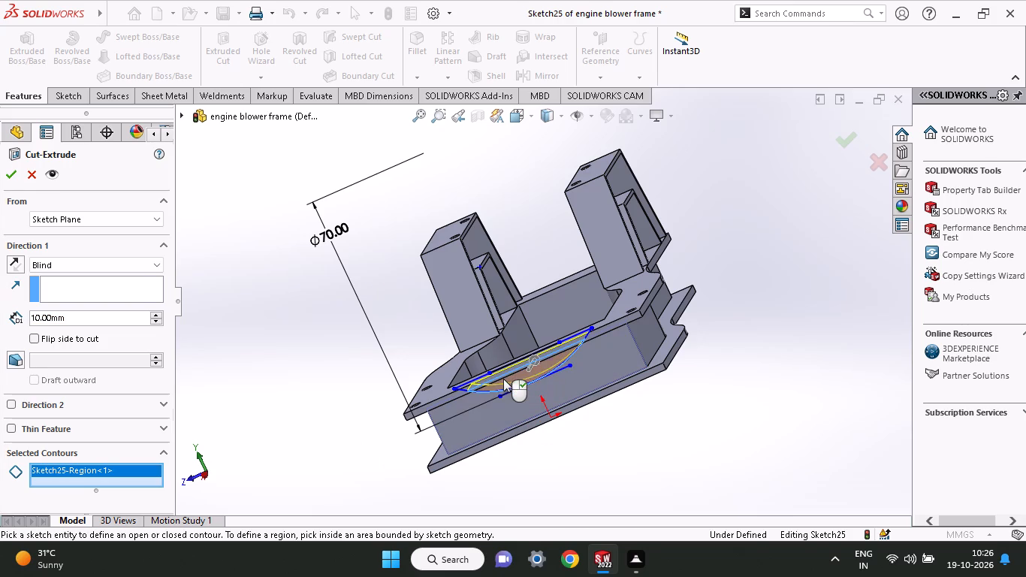
drag(536, 363, 567, 292)
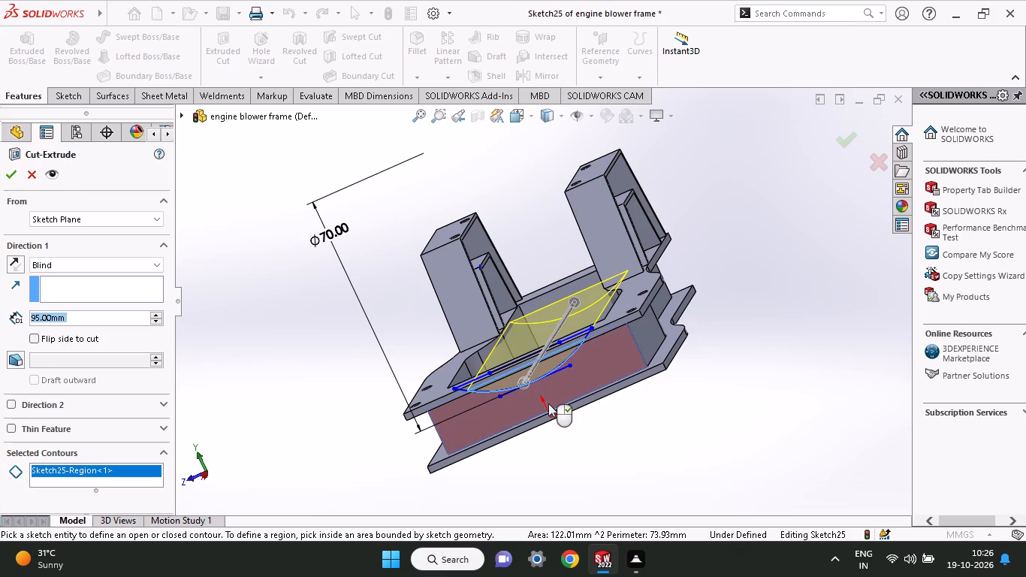
drag(522, 376, 521, 425)
middle_drag(587, 381, 590, 397)
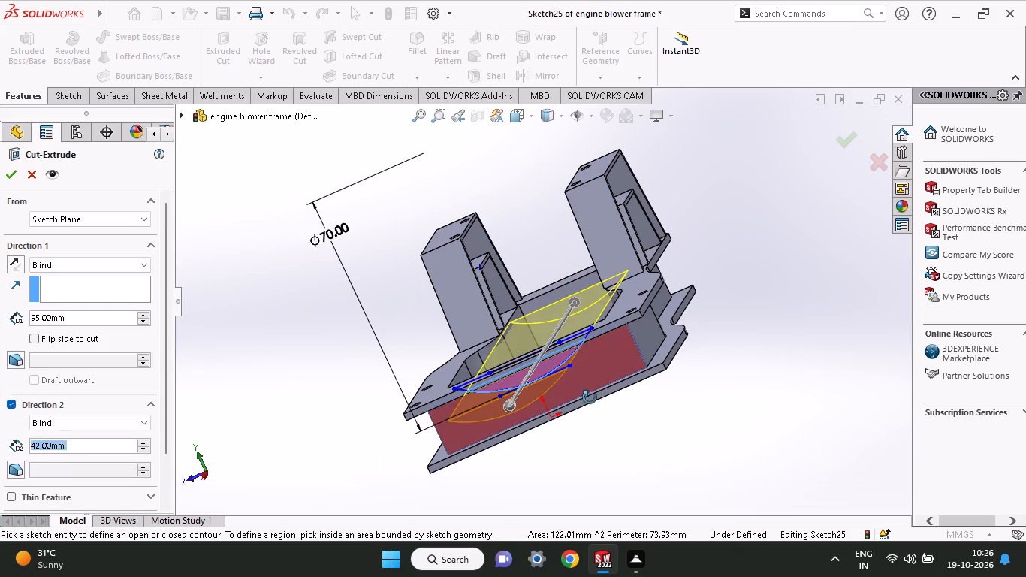
middle_drag(590, 397, 597, 436)
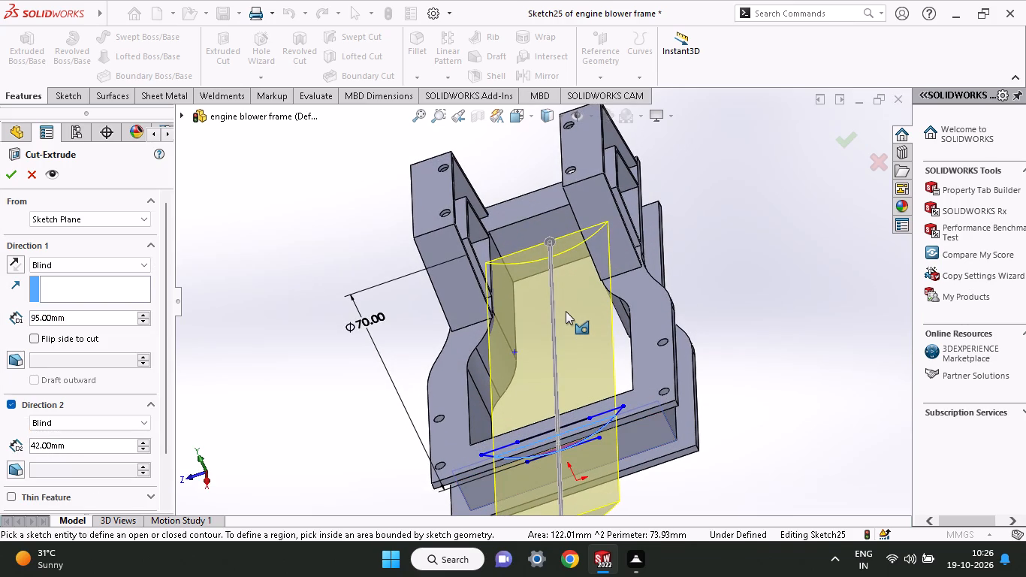
drag(543, 239, 545, 253)
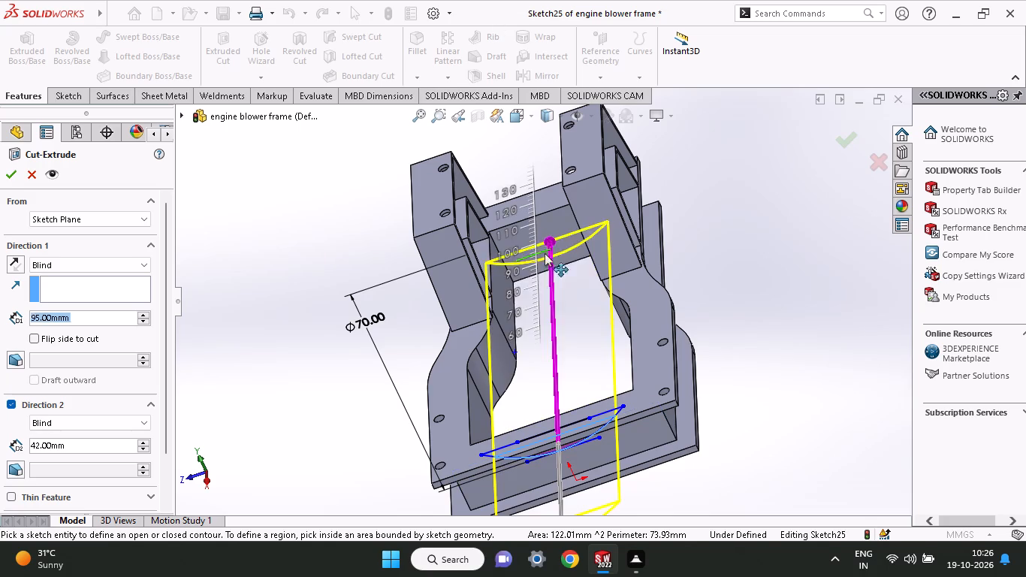
drag(545, 253, 548, 364)
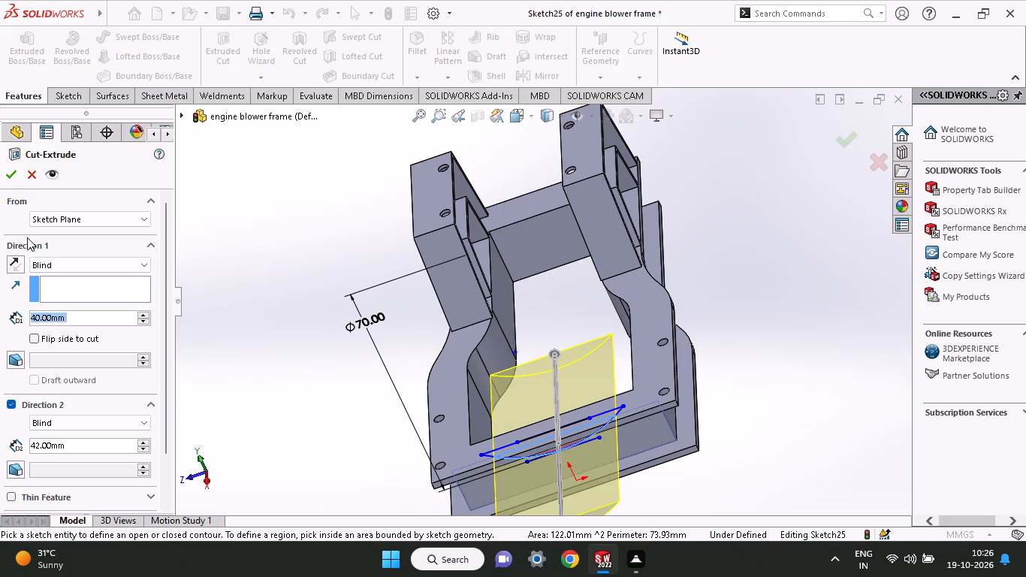
click(10, 179)
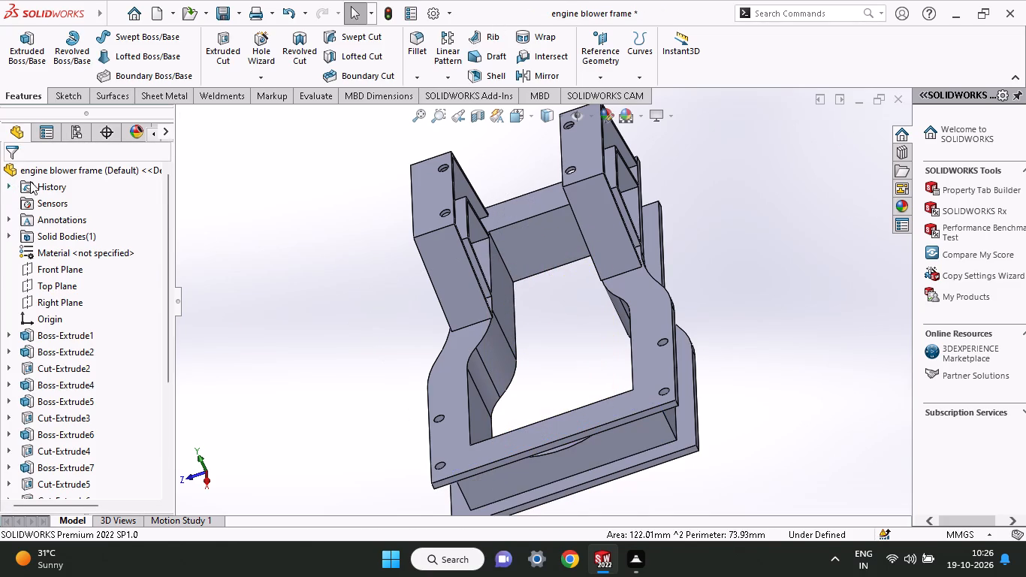
Undo the last cut-extrude of the arc clearance, returning to its open sketch.
middle_drag(732, 473, 728, 419)
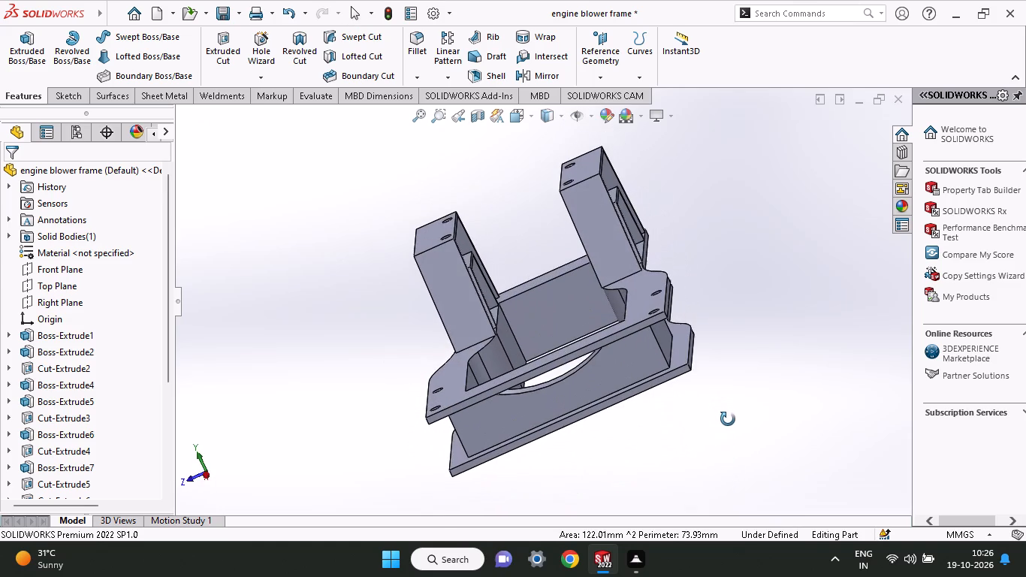
middle_drag(728, 419, 723, 392)
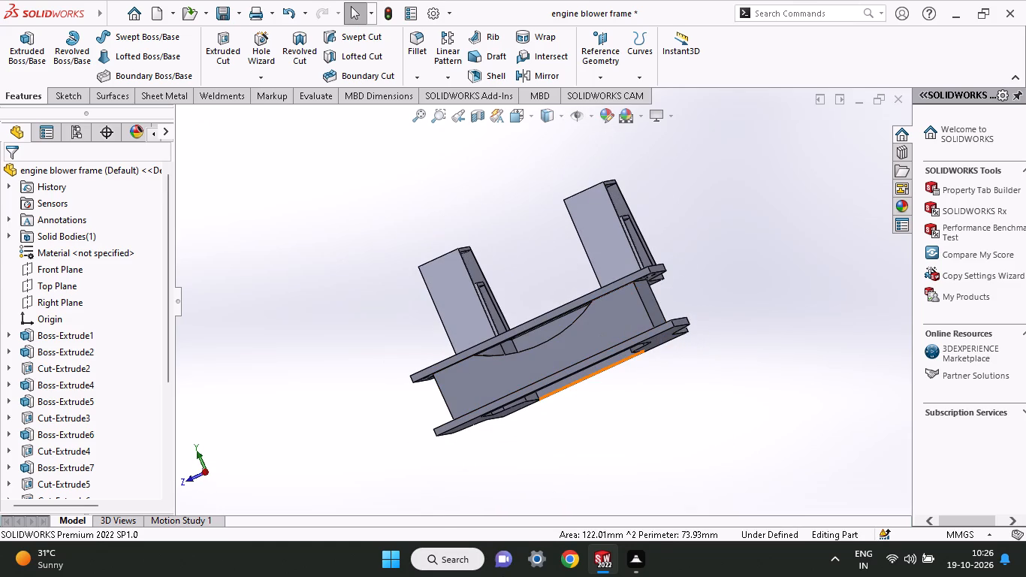
key(ctrl+z)
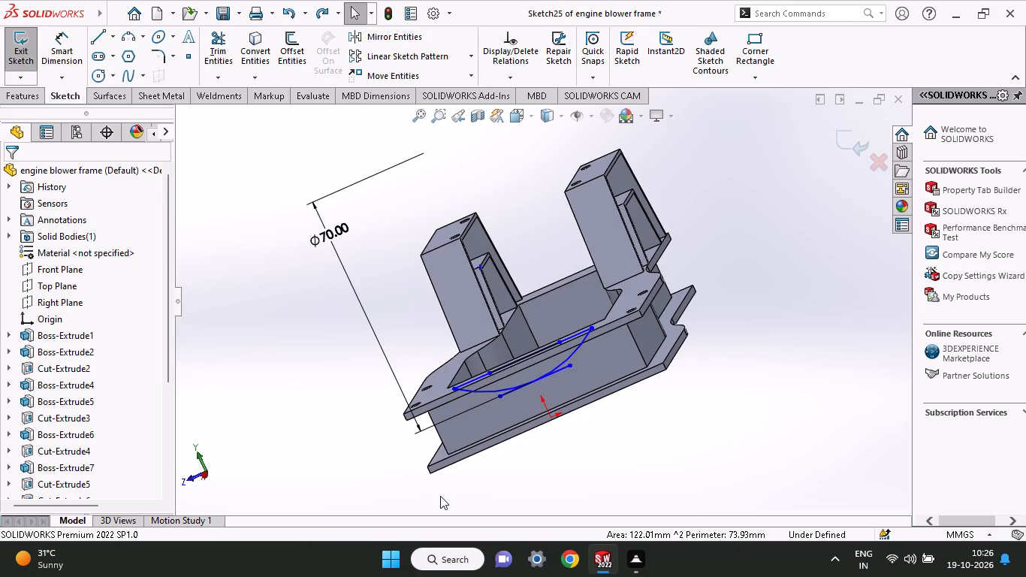
Sketch a horizontal line about 21 mm long bridging the gap between the two line segments along the flange's top edge.
ctrl+scroll(602, 385, down, 6)
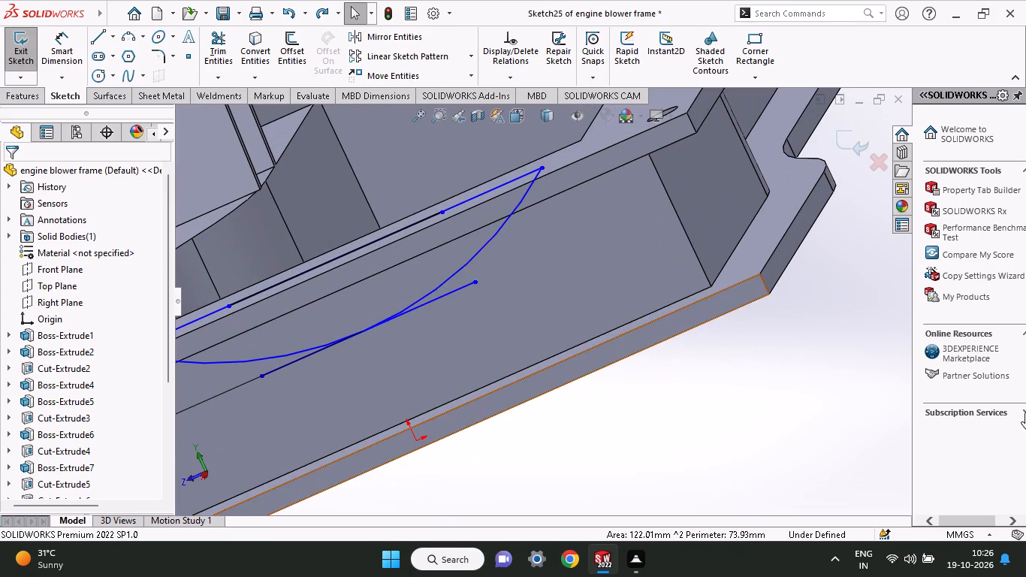
click(95, 42)
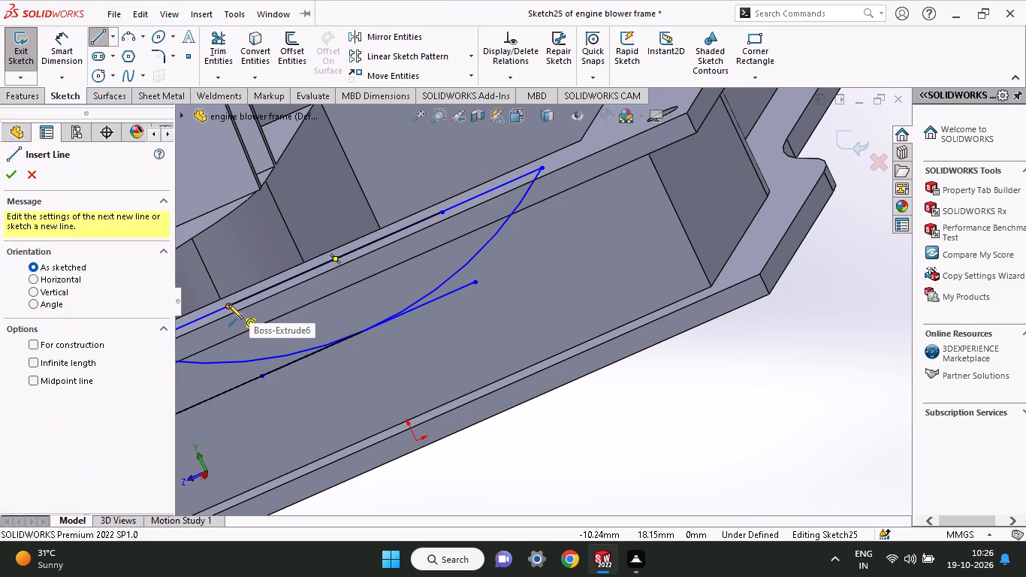
click(228, 304)
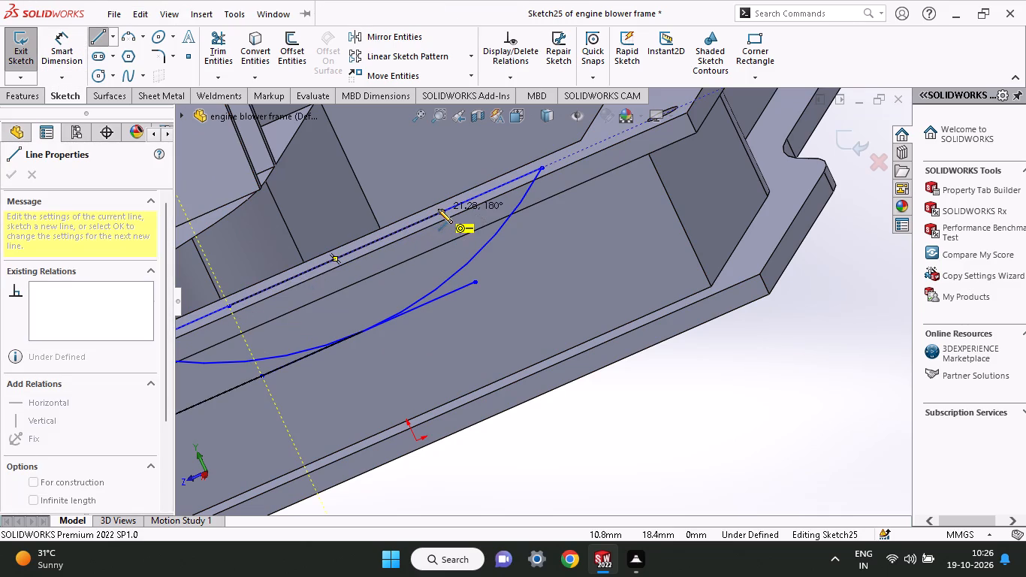
click(443, 210)
right_click(336, 154)
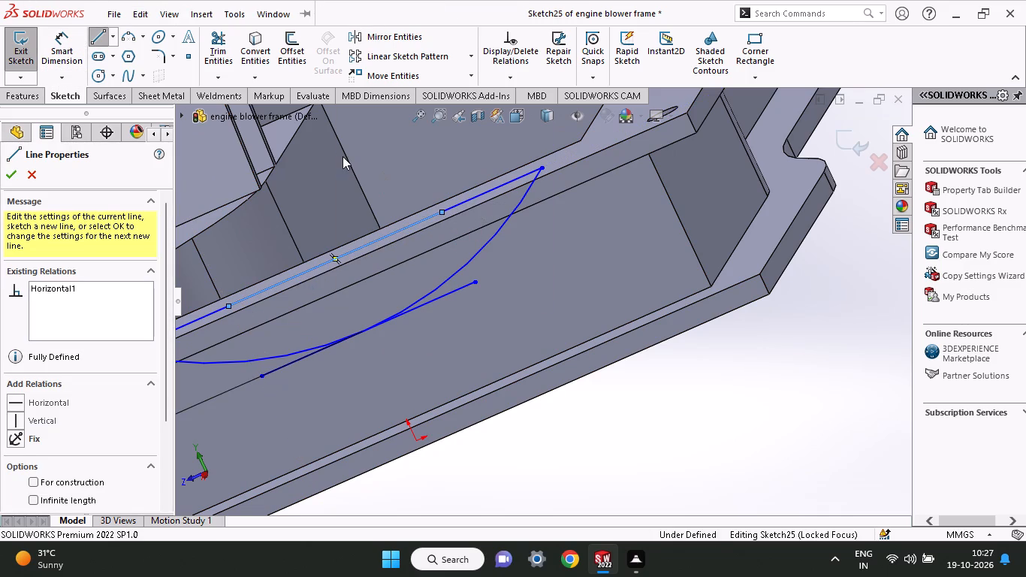
click(359, 172)
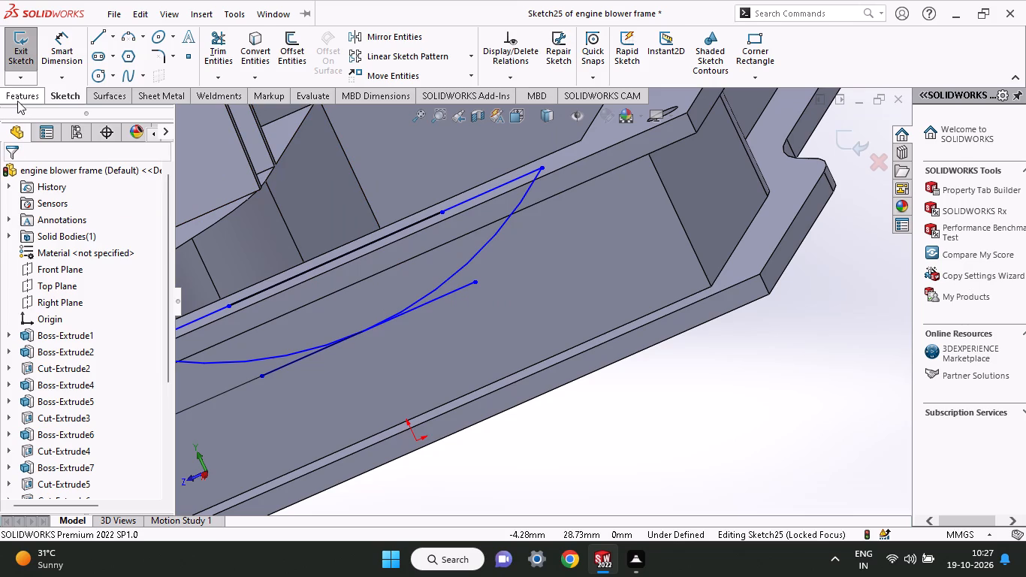
Cut-extrude the arc's inner region and the closed arc-and-line contour, blind 40 mm from the sketch plane.
click(17, 101)
click(234, 54)
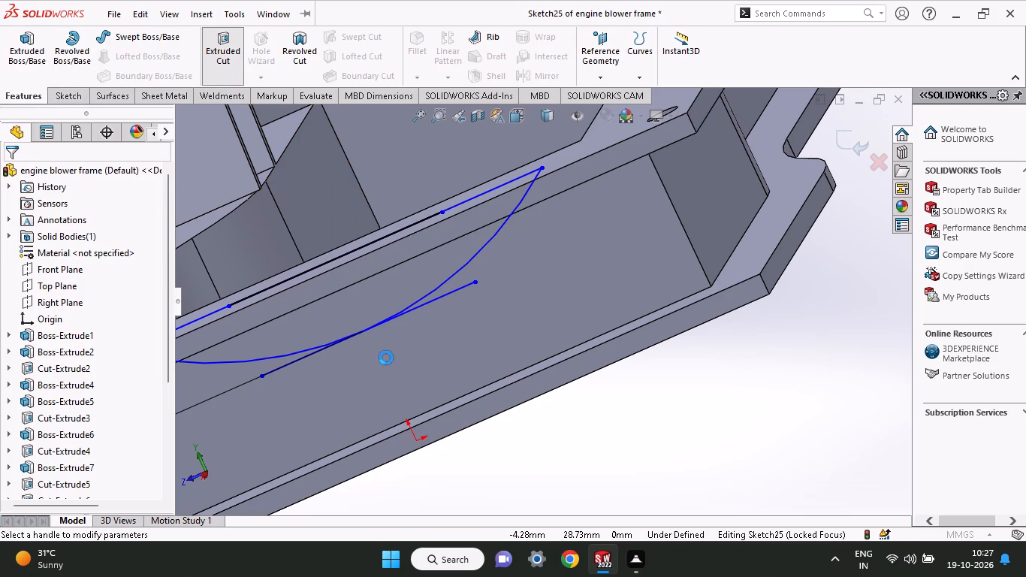
click(371, 310)
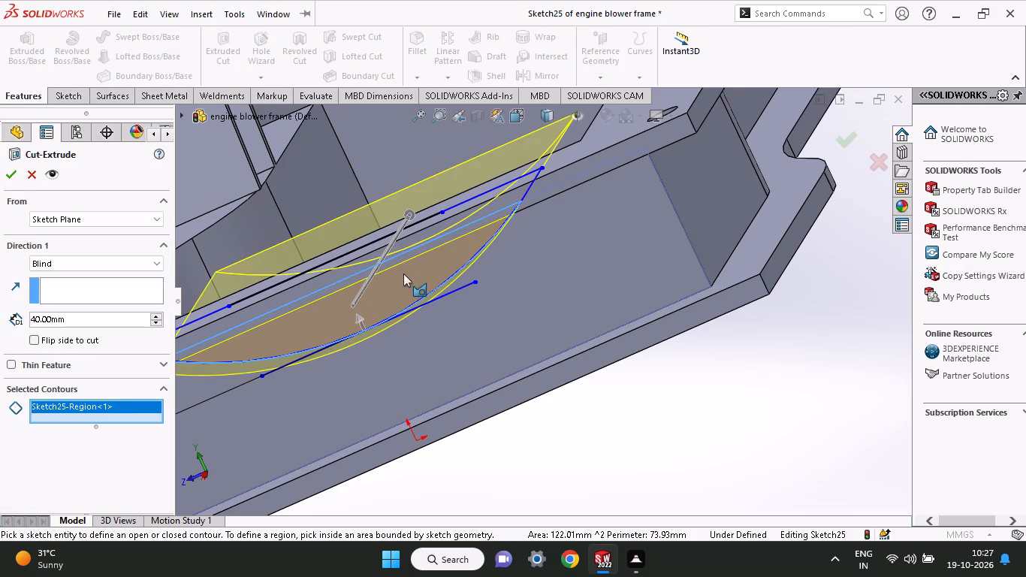
middle_drag(403, 273, 403, 258)
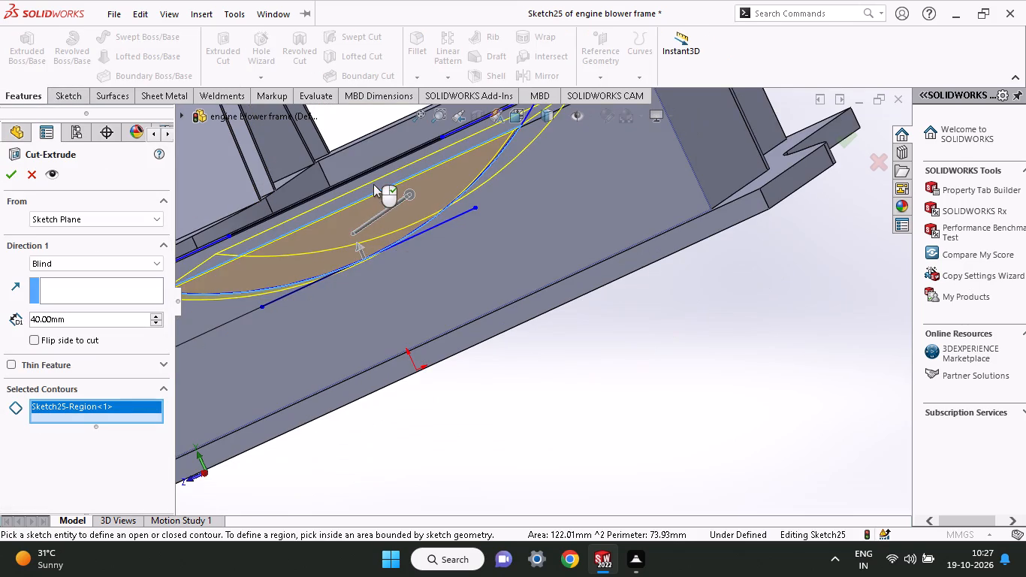
middle_drag(391, 210, 426, 228)
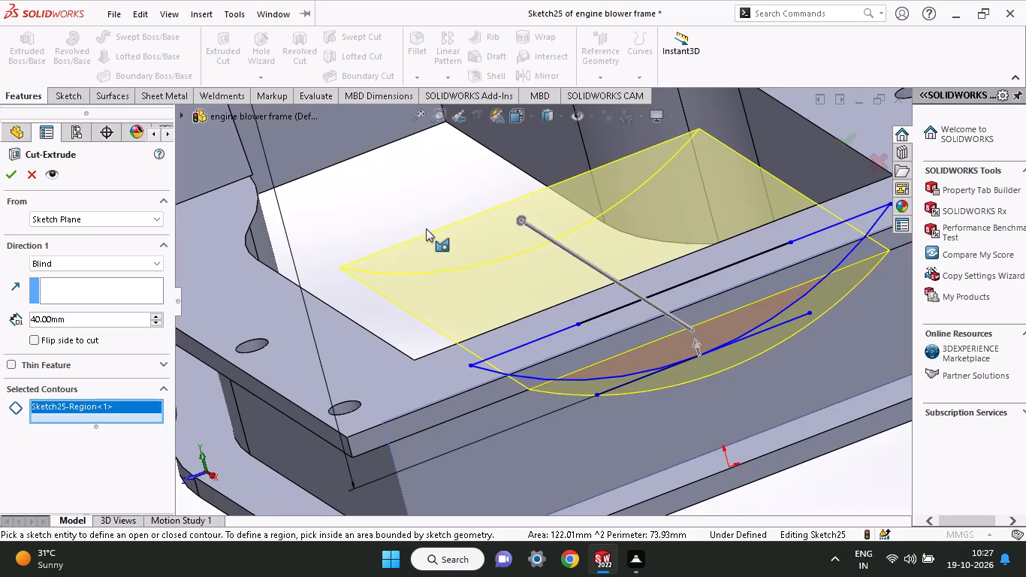
click(515, 353)
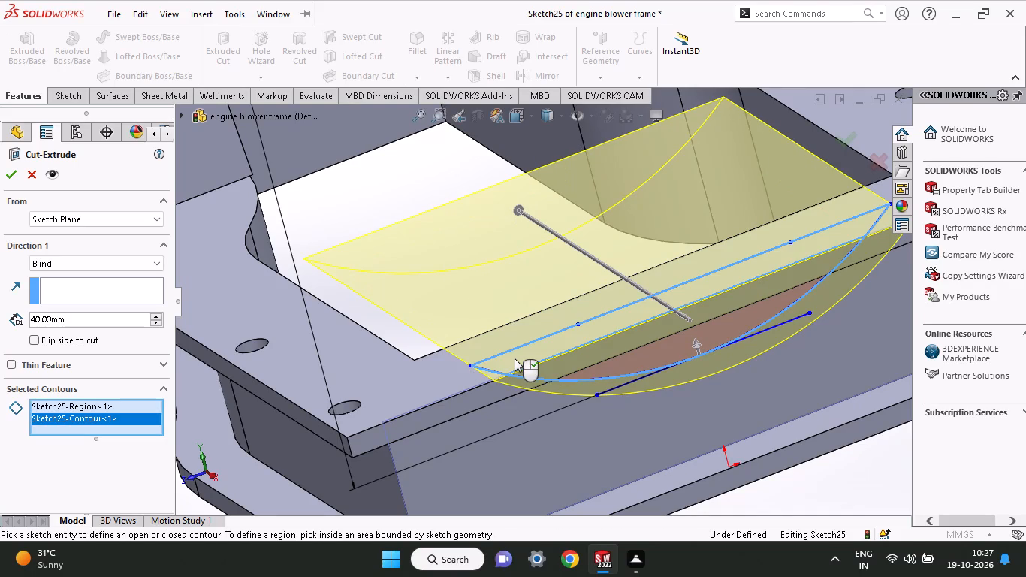
click(0, 171)
click(4, 171)
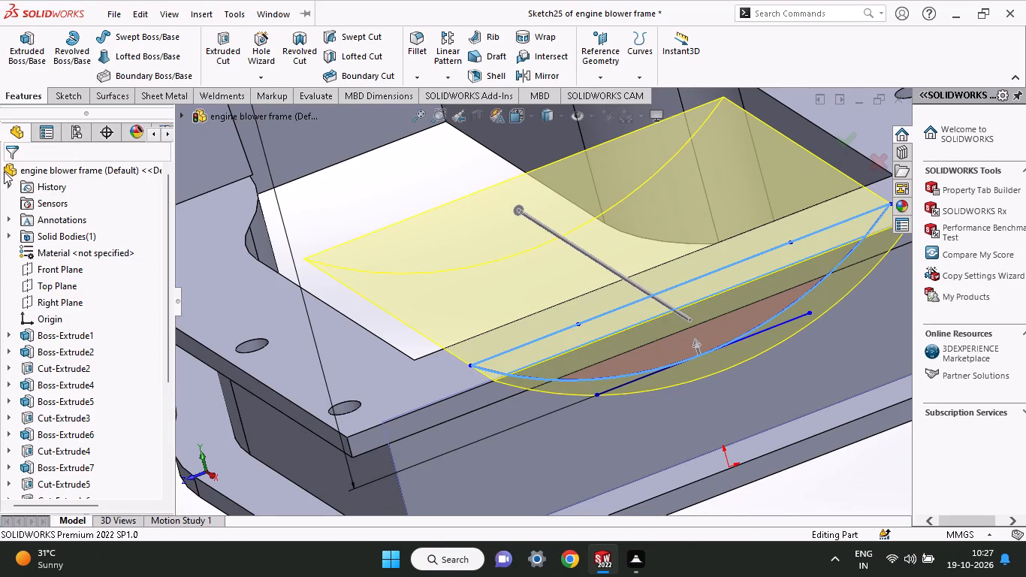
middle_drag(551, 355, 565, 394)
ctrl+scroll(565, 394, up, 6)
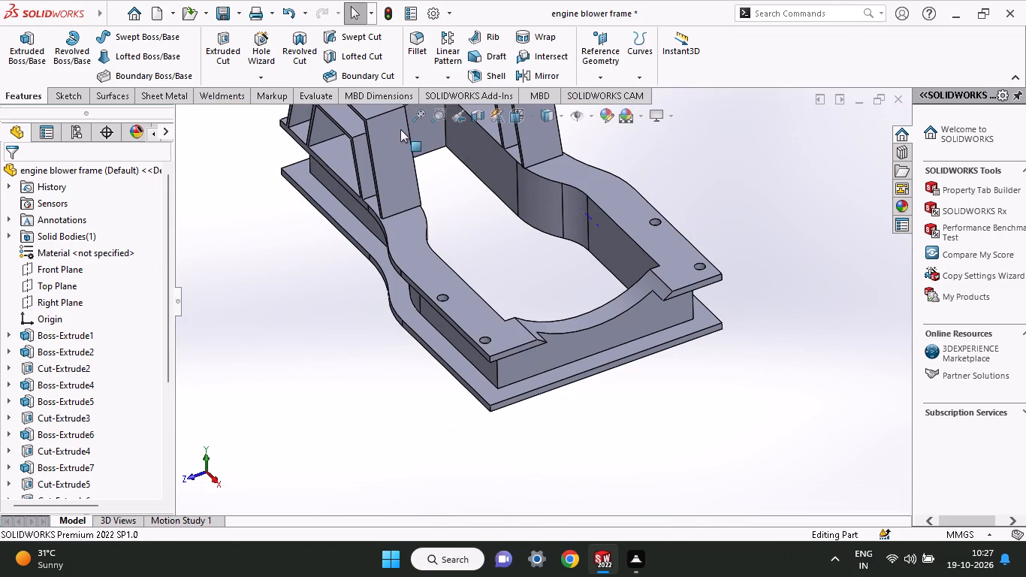
Save the part in Documents as engine blower frame, using the save as copy and continue option.
click(242, 12)
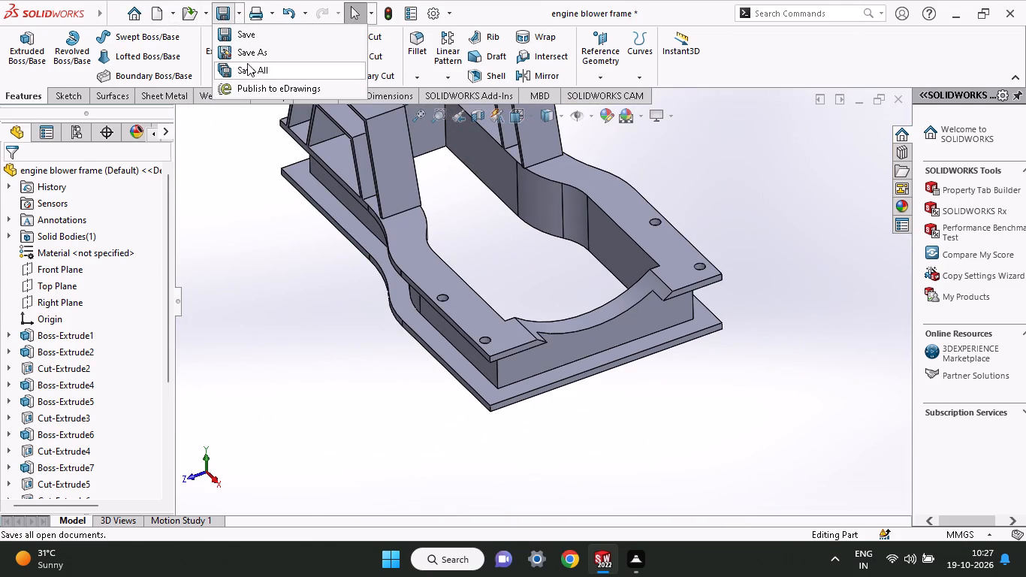
click(249, 50)
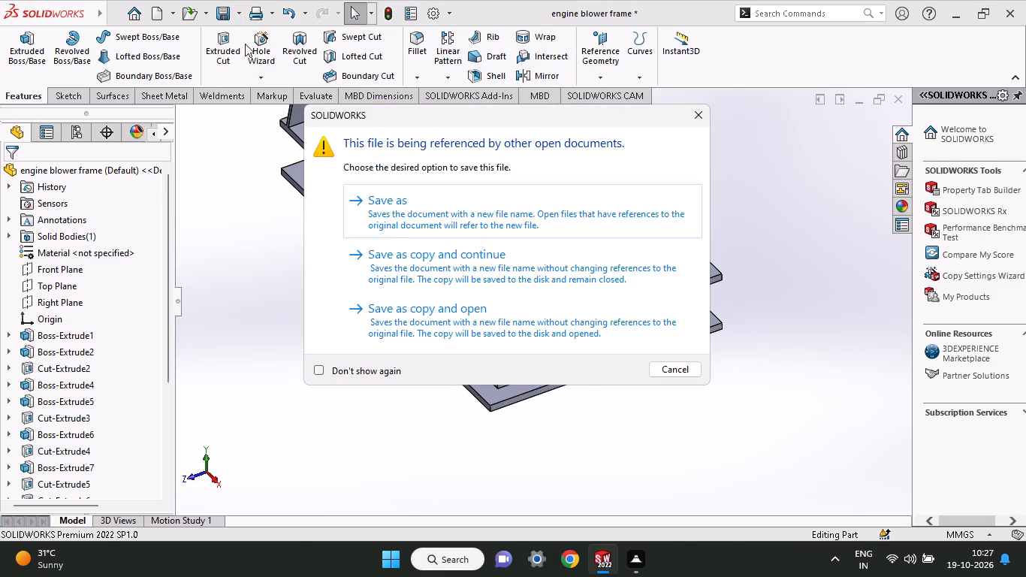
click(425, 270)
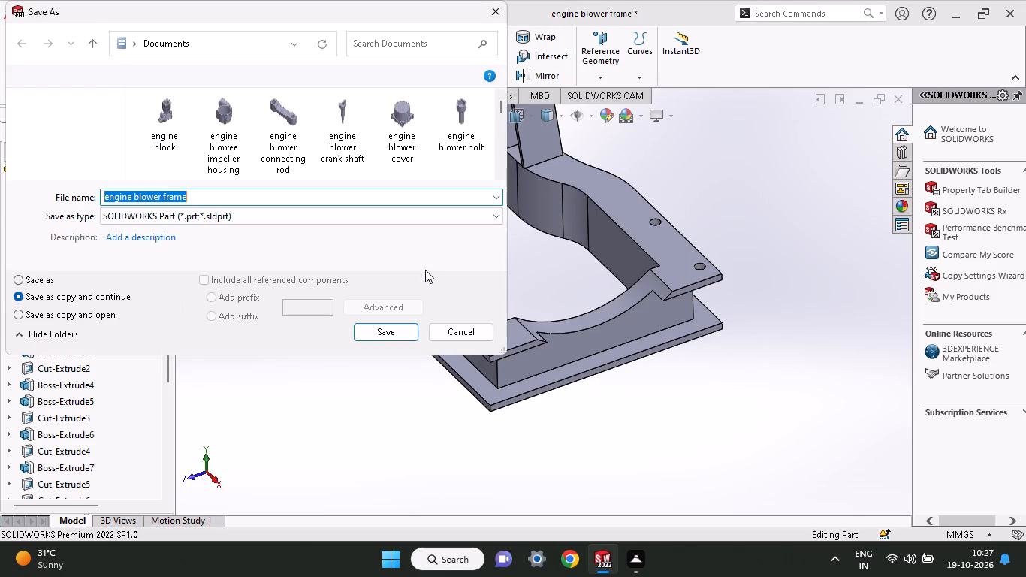
click(369, 331)
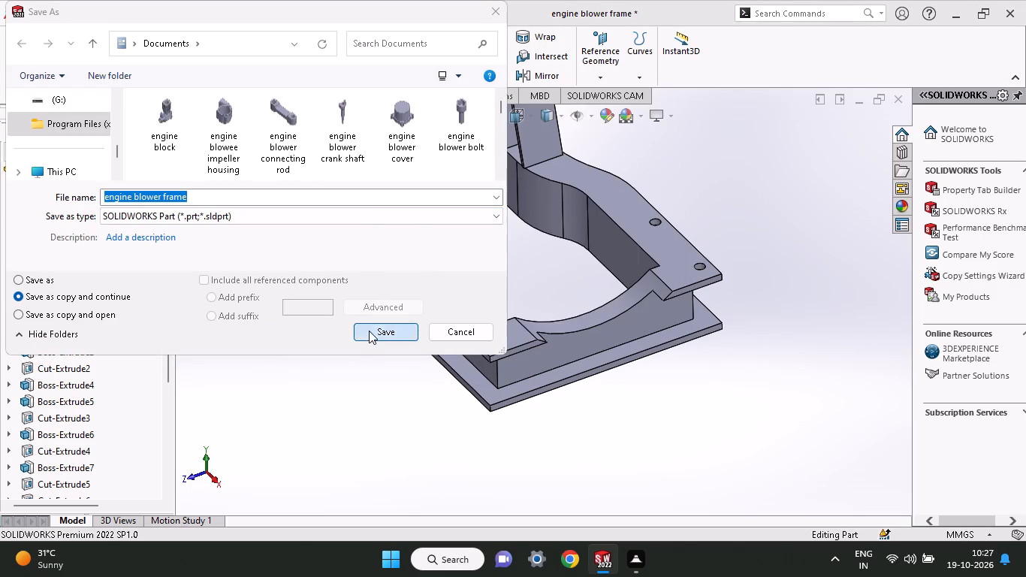
click(545, 270)
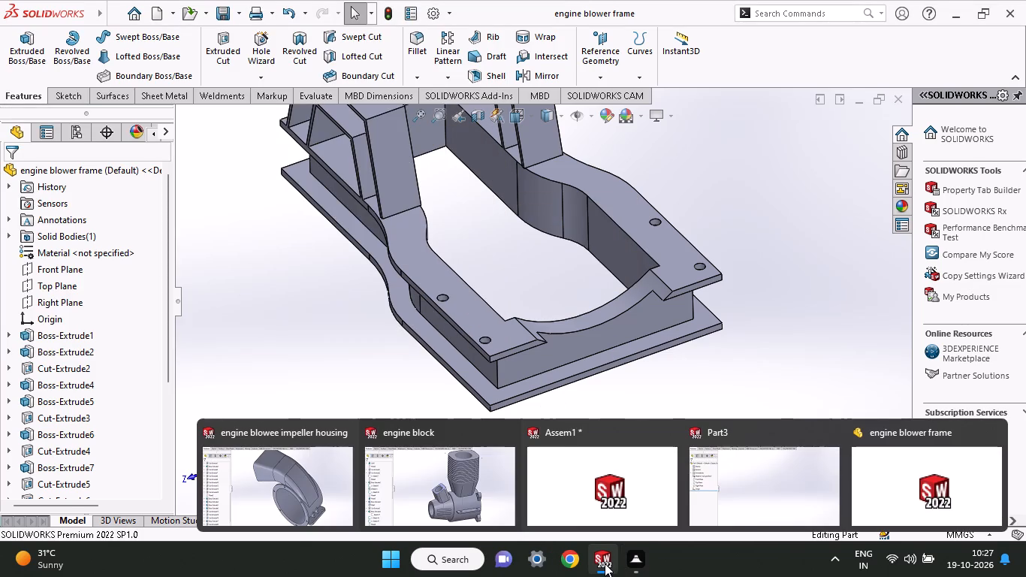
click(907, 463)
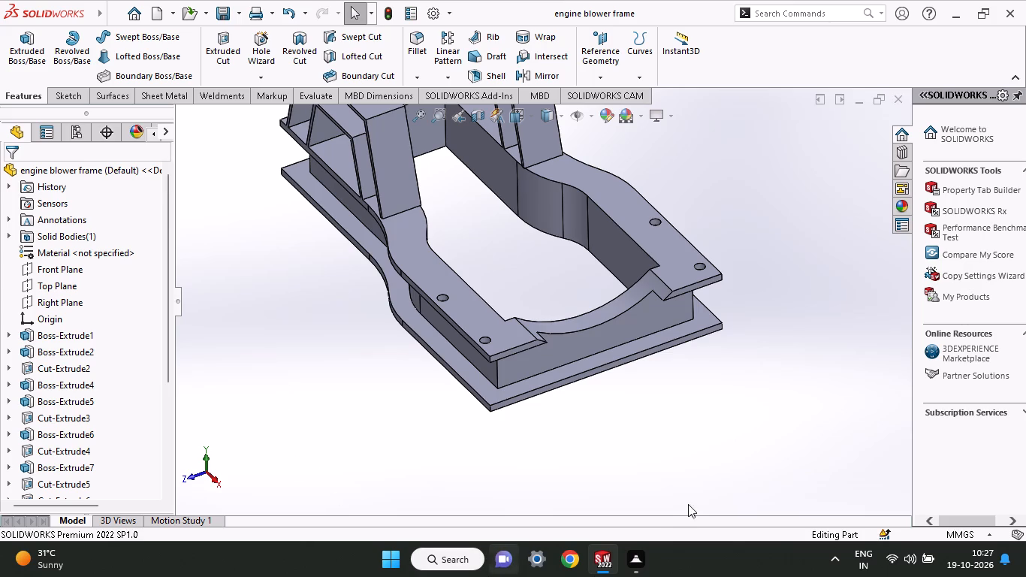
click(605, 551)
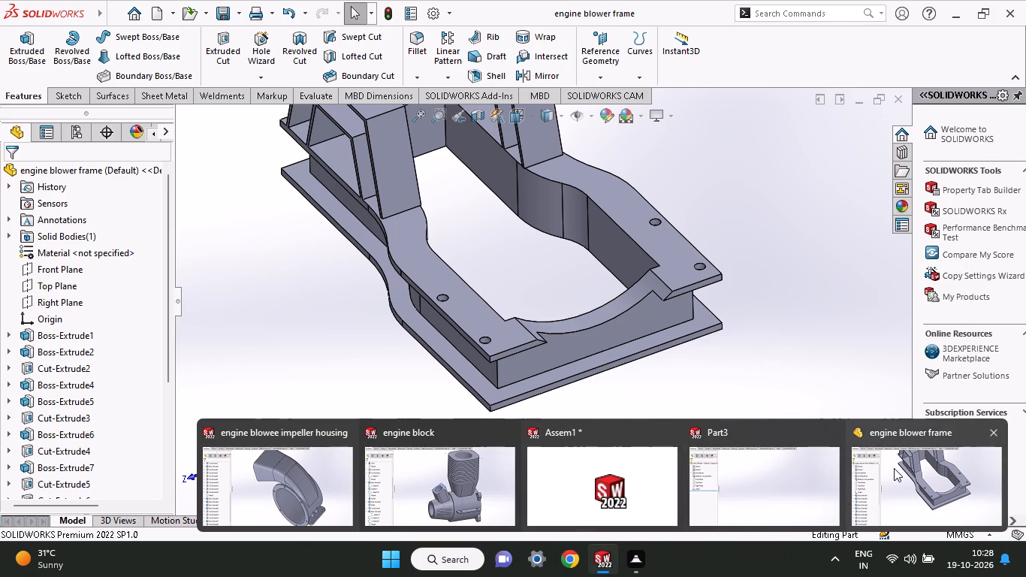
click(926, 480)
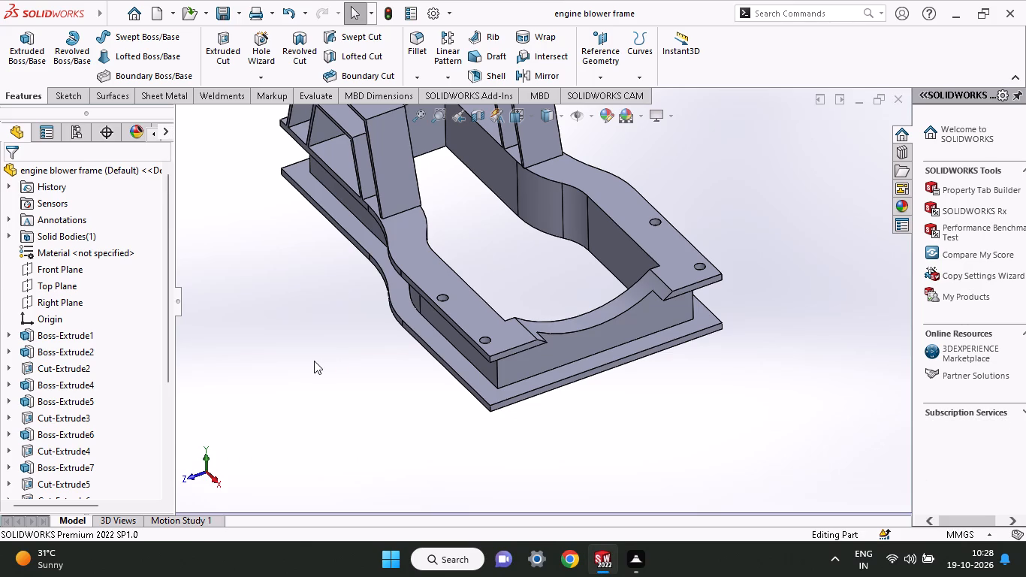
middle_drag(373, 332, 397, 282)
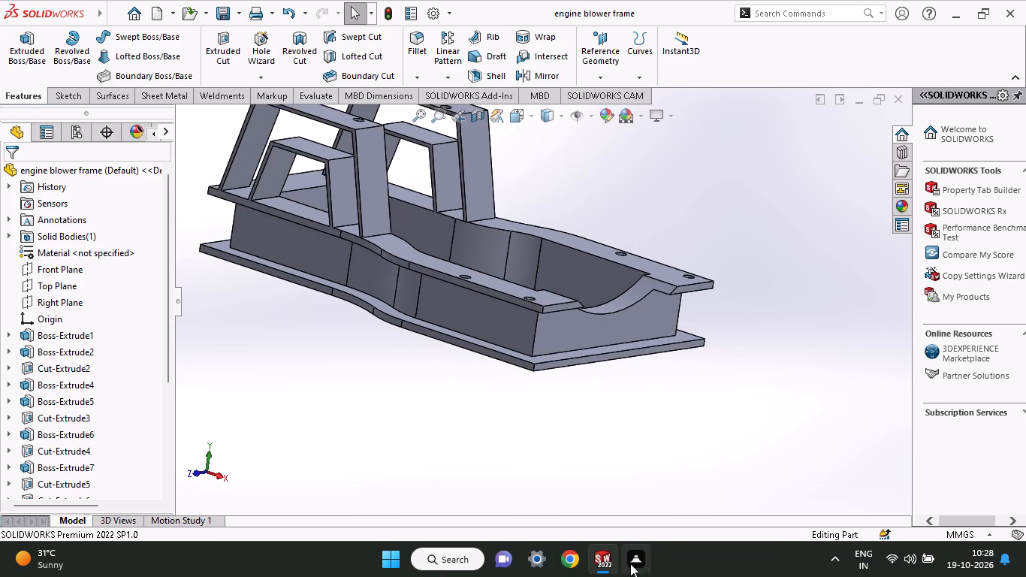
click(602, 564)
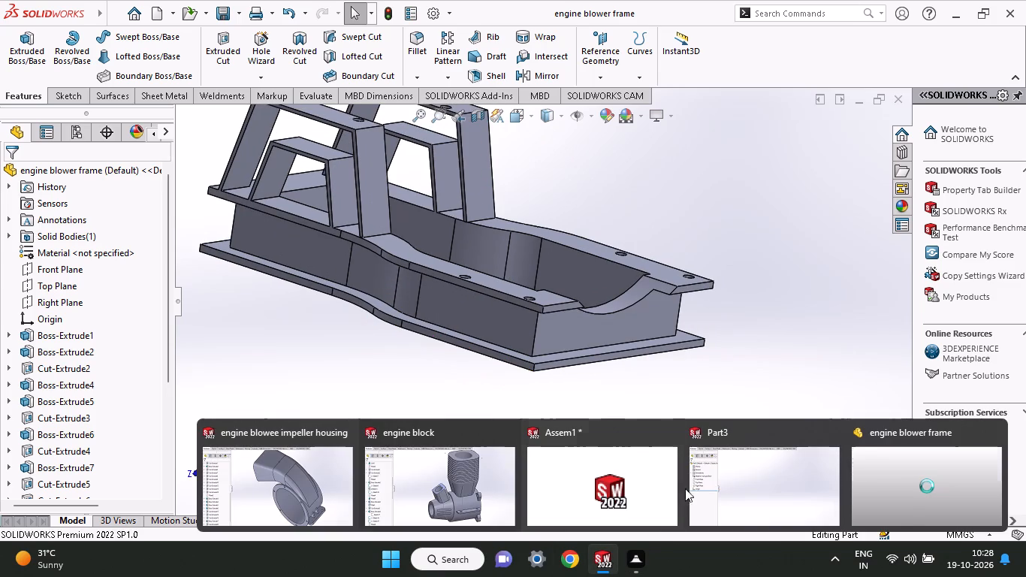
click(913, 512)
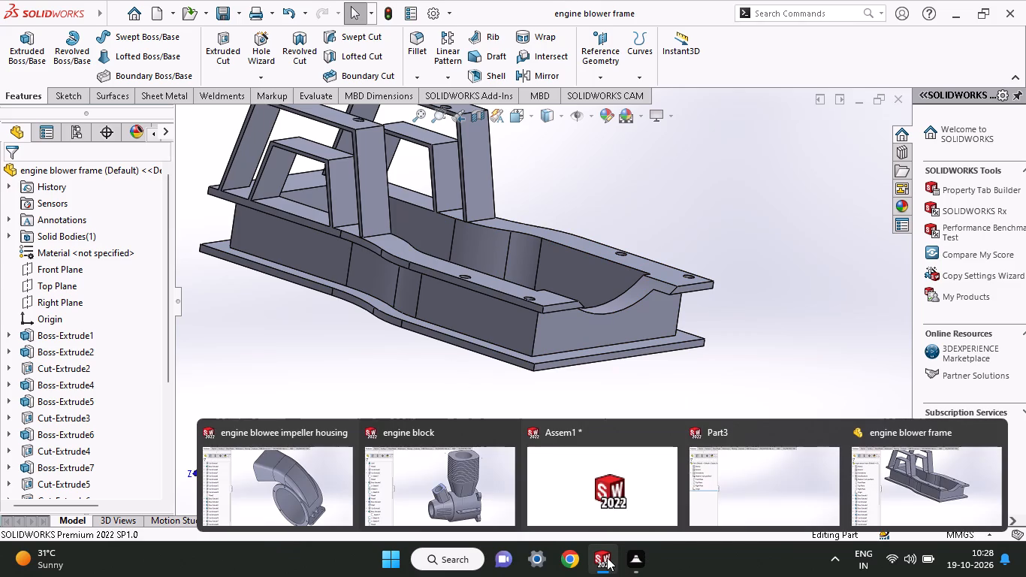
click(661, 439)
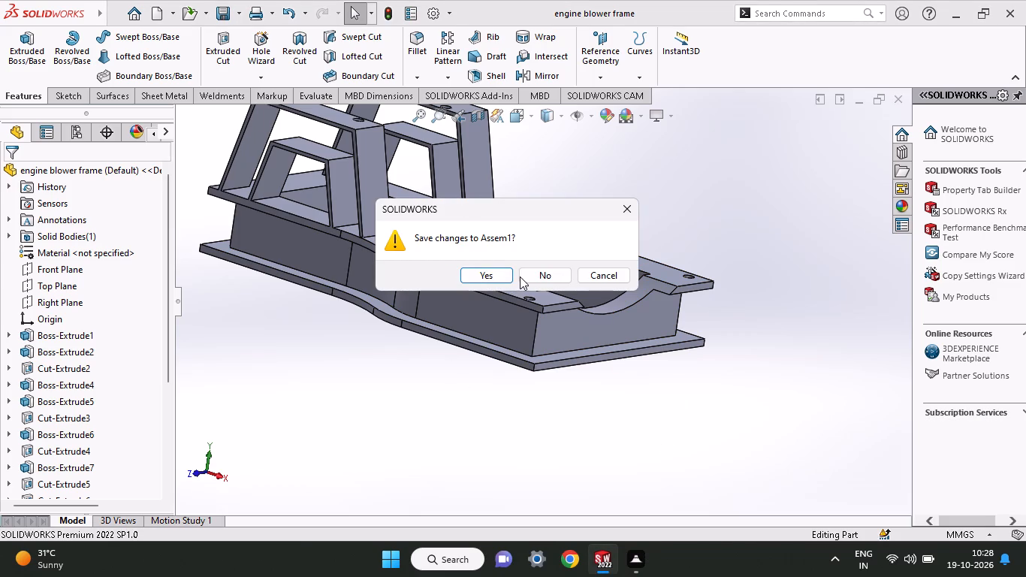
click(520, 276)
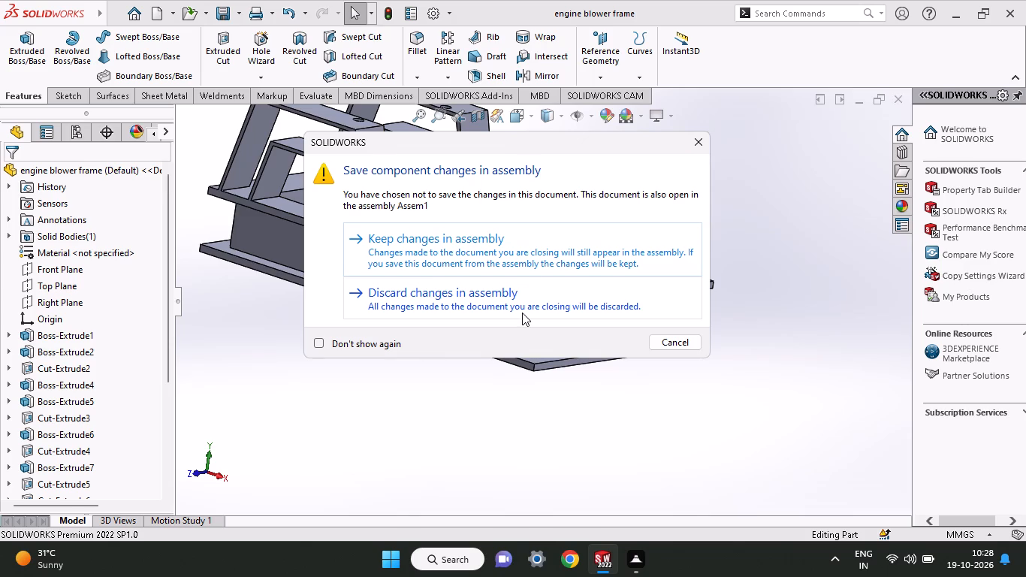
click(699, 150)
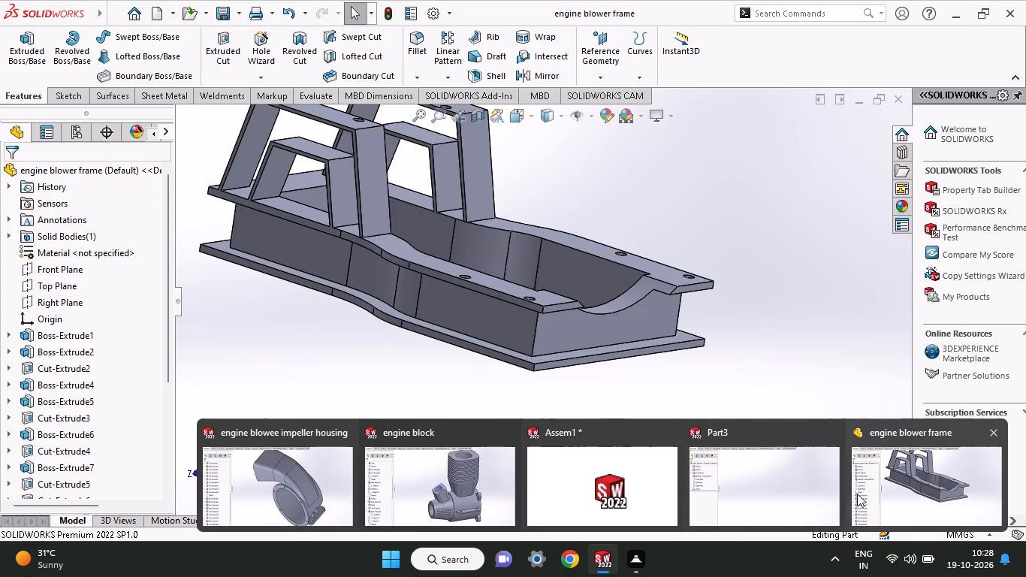
Create a new assembly and place the engine block as its first component.
click(885, 490)
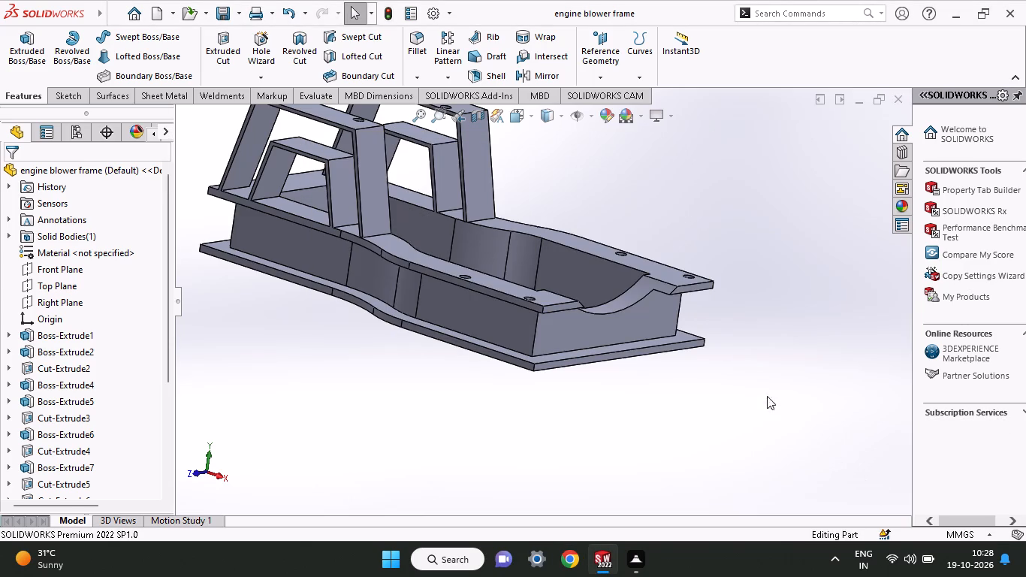
middle_drag(602, 274, 617, 213)
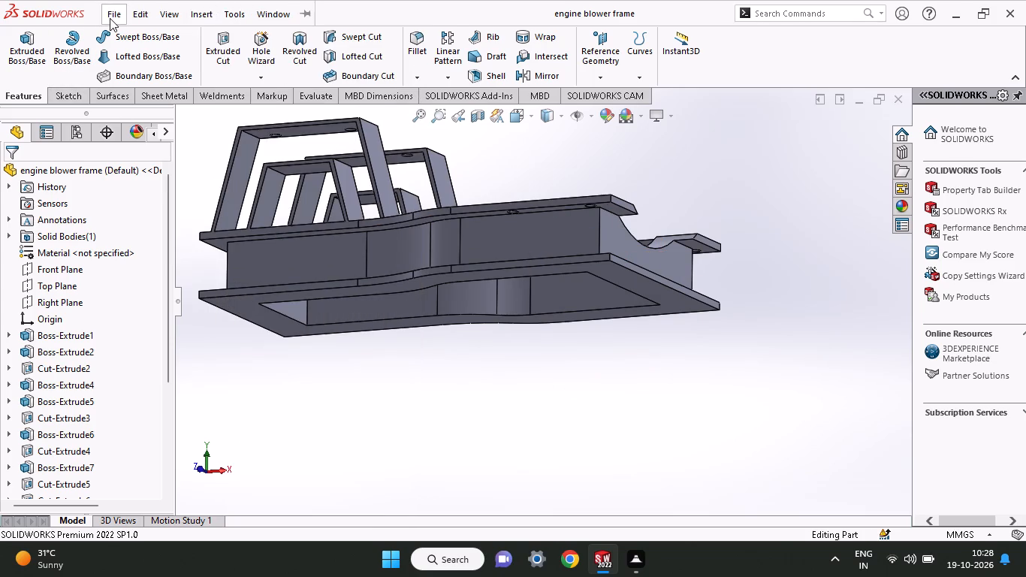
click(110, 18)
click(144, 162)
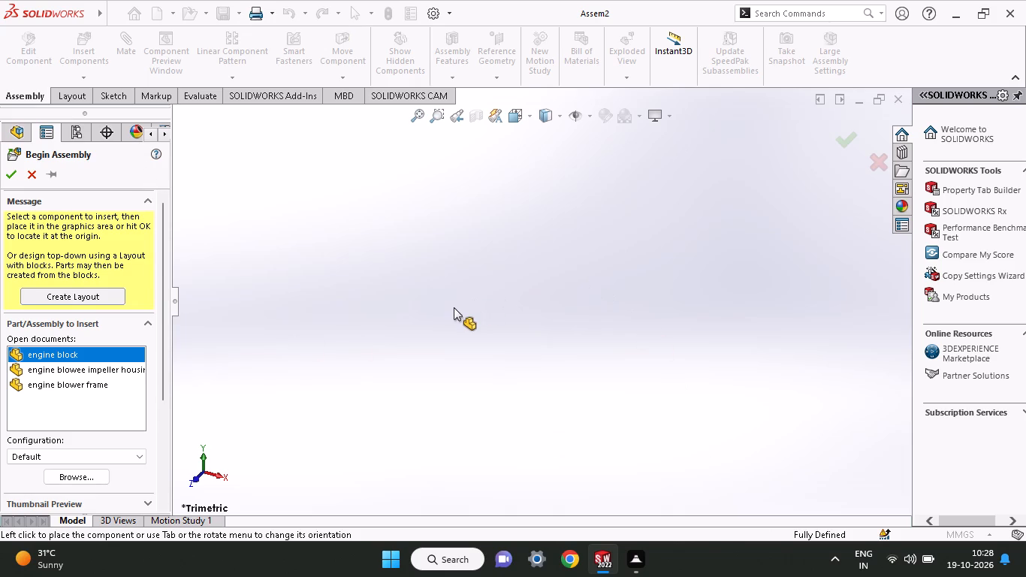
click(442, 271)
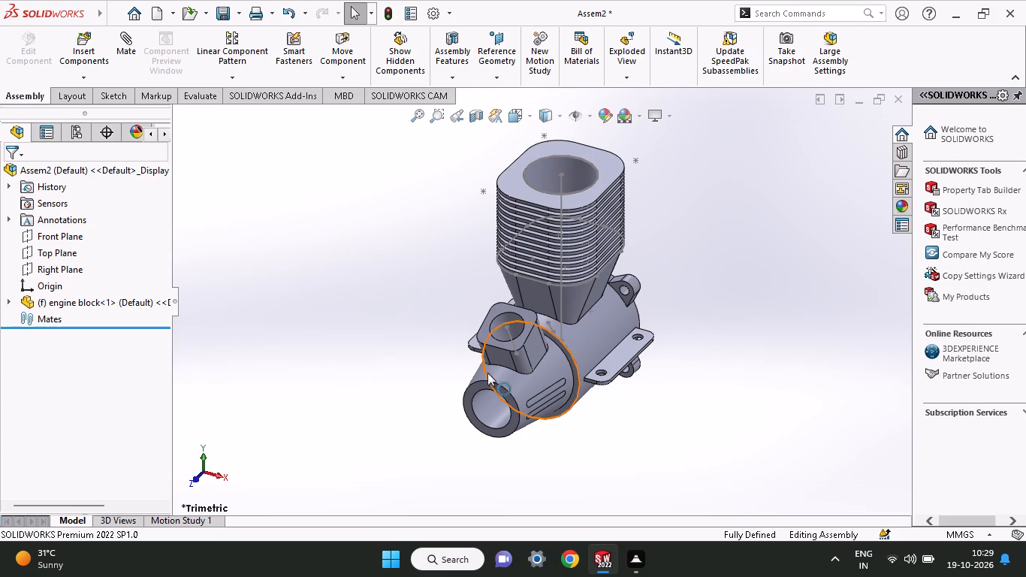
Start inserting another component into the assembly alongside the engine block.
middle_drag(487, 373, 411, 391)
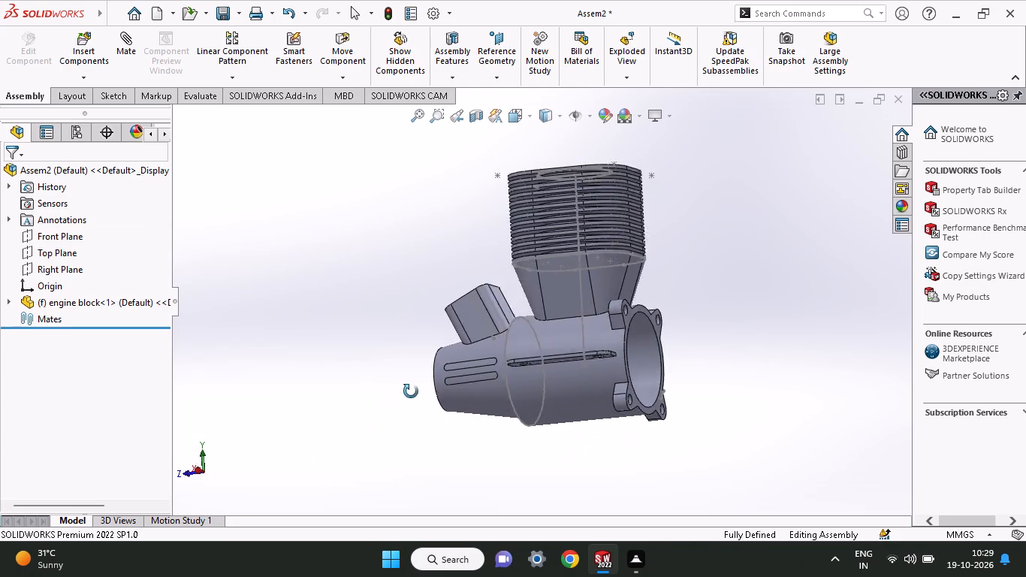
middle_drag(411, 391, 455, 313)
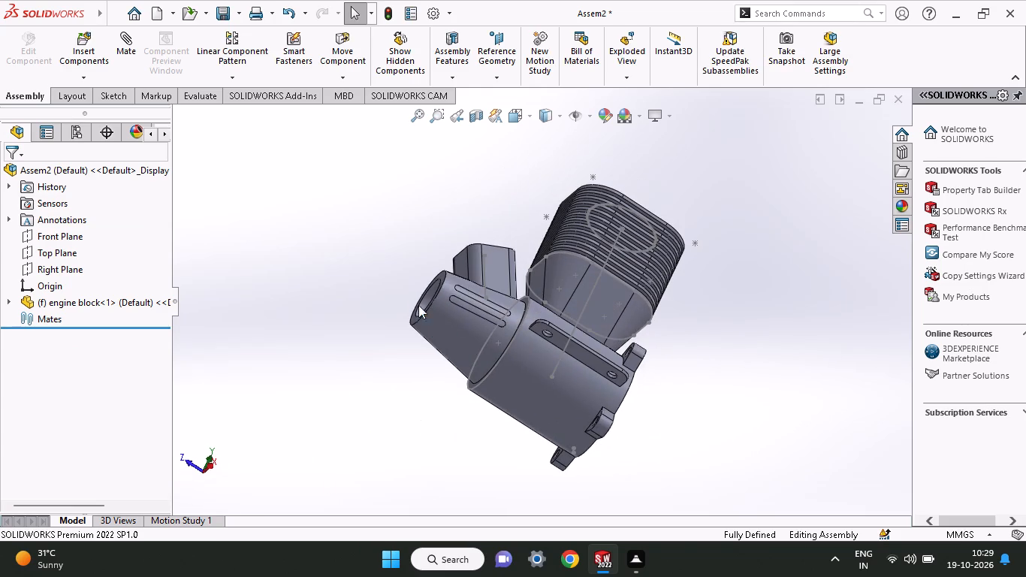
middle_drag(426, 219, 410, 392)
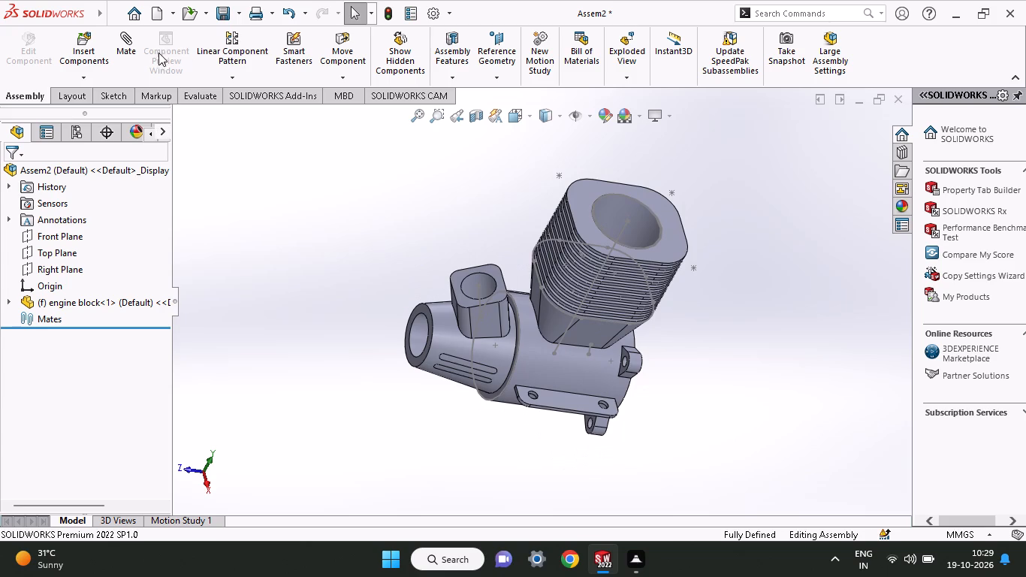
click(101, 55)
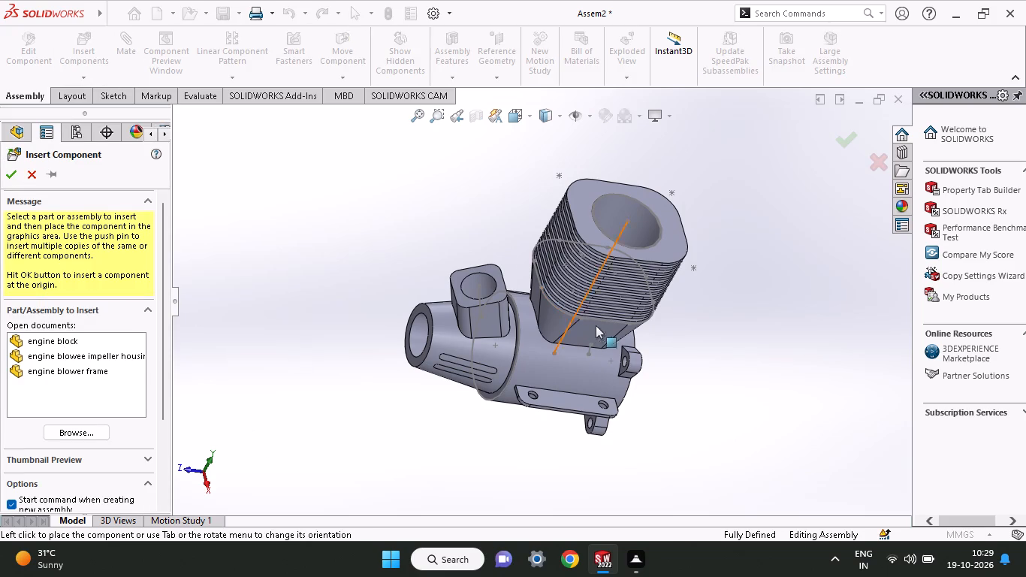
click(577, 371)
right_click(600, 370)
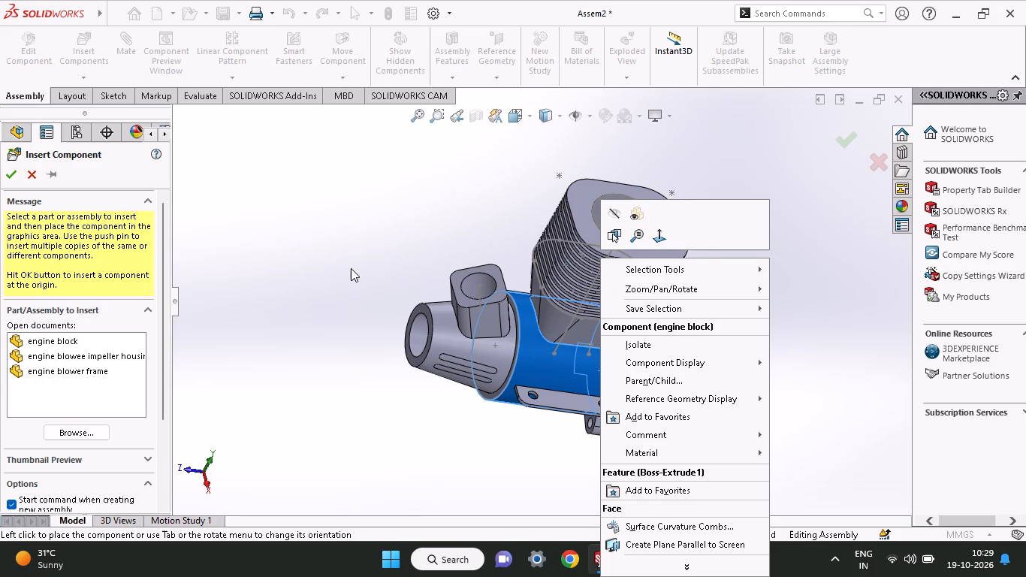
click(809, 461)
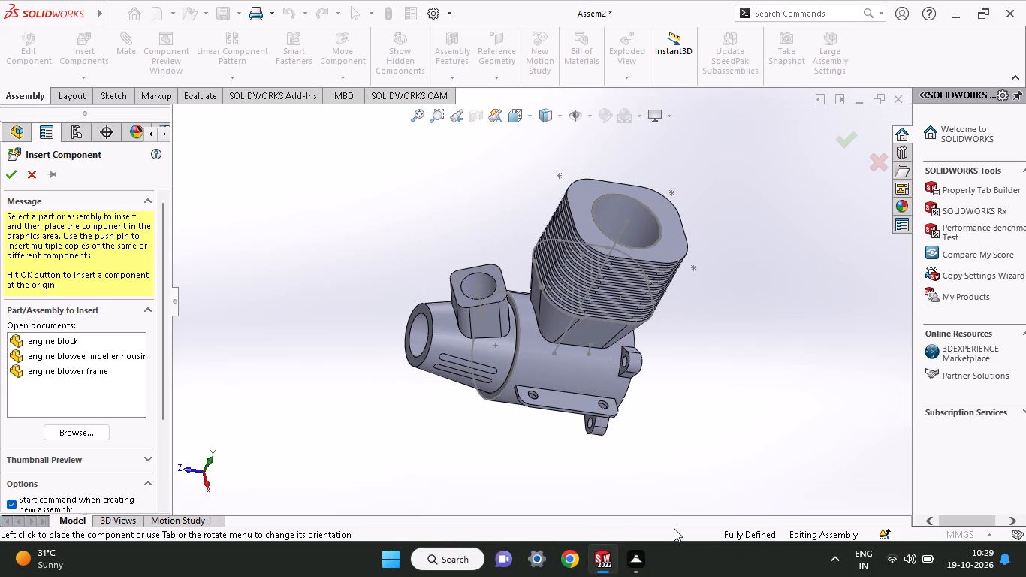
click(629, 560)
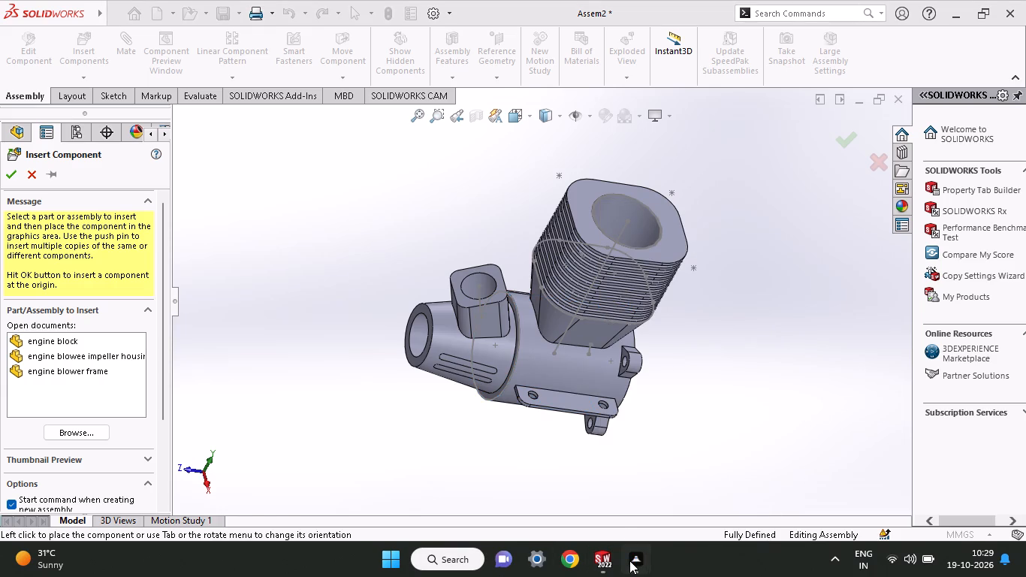
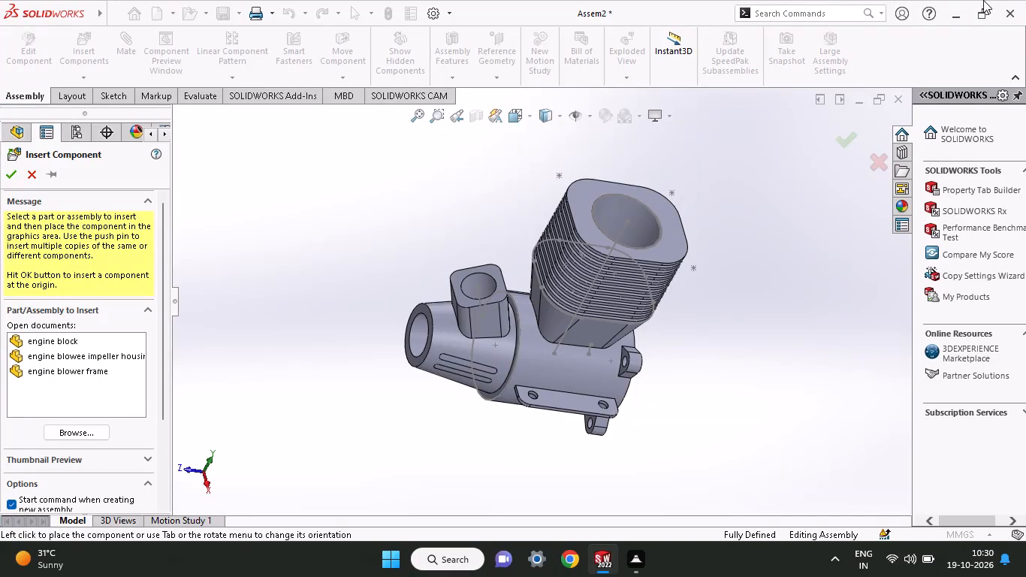
Insert the engine blower frame part into the assembly beside the engine block.
click(92, 373)
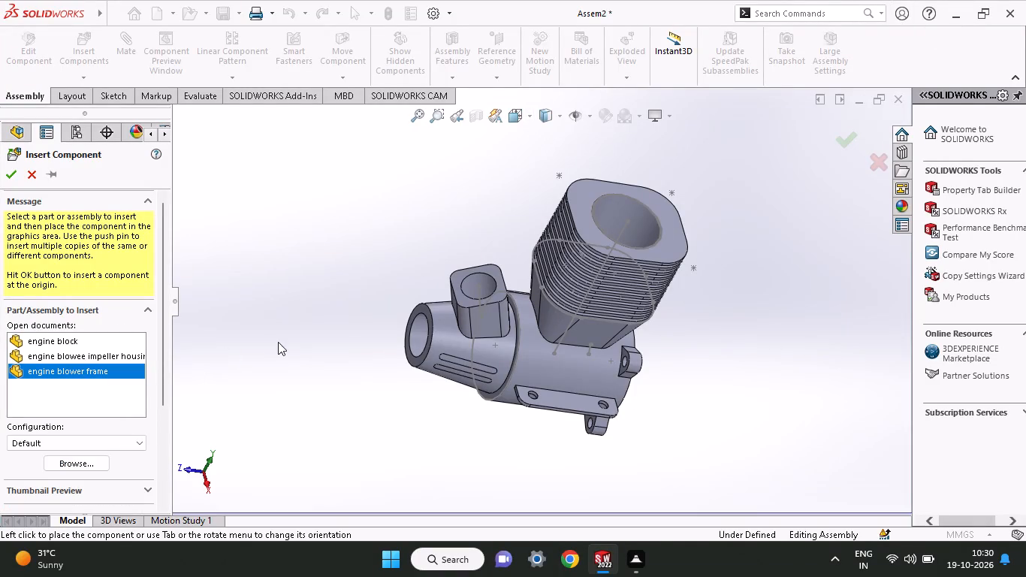
click(418, 290)
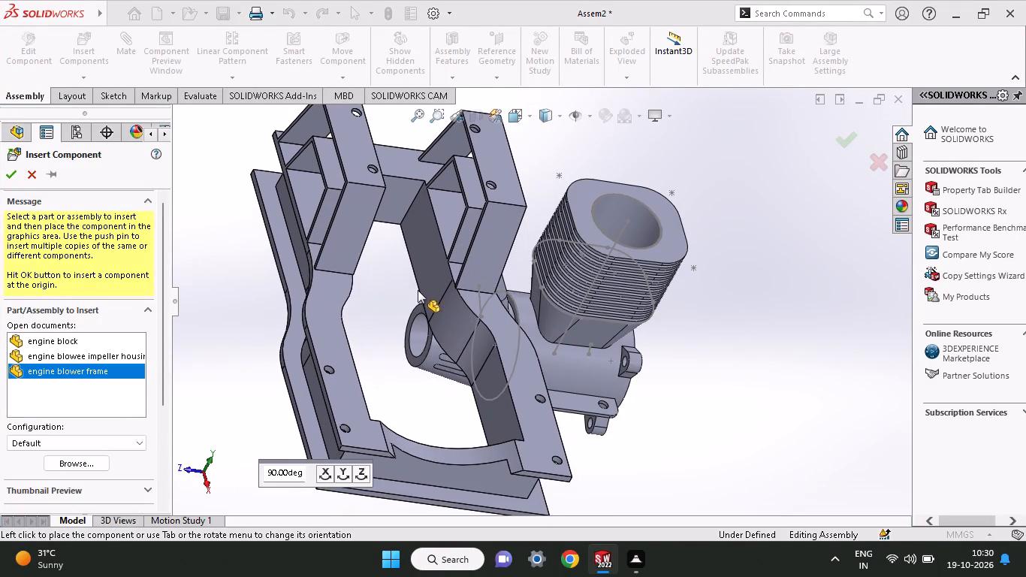
Delete the engine block component from the assembly.
click(596, 370)
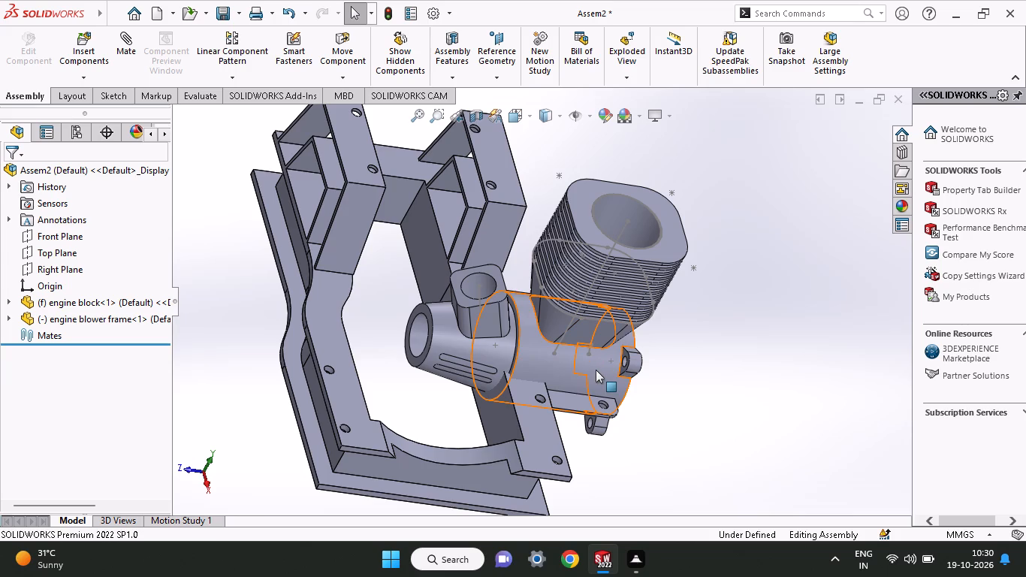
right_click(596, 370)
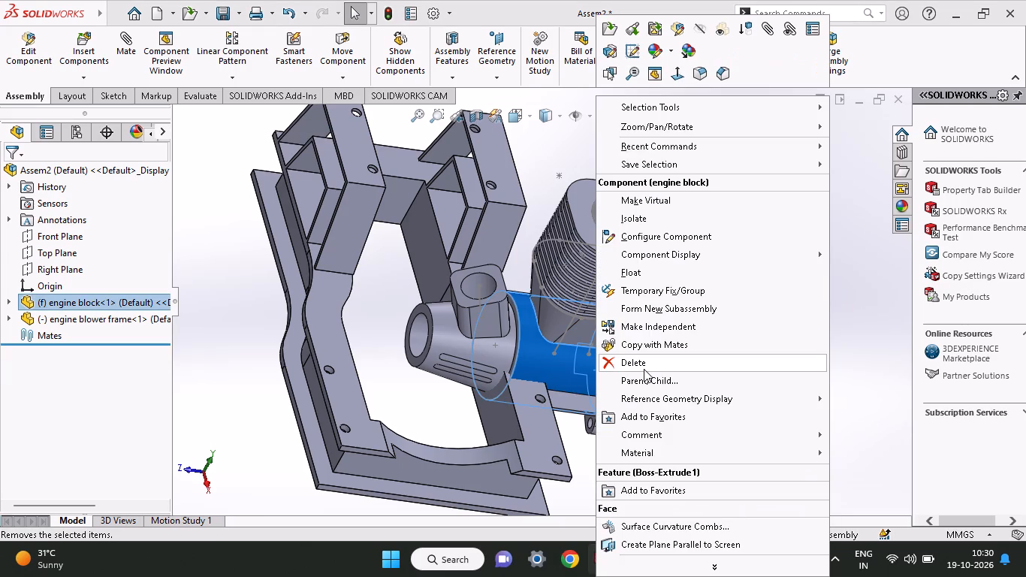
click(644, 369)
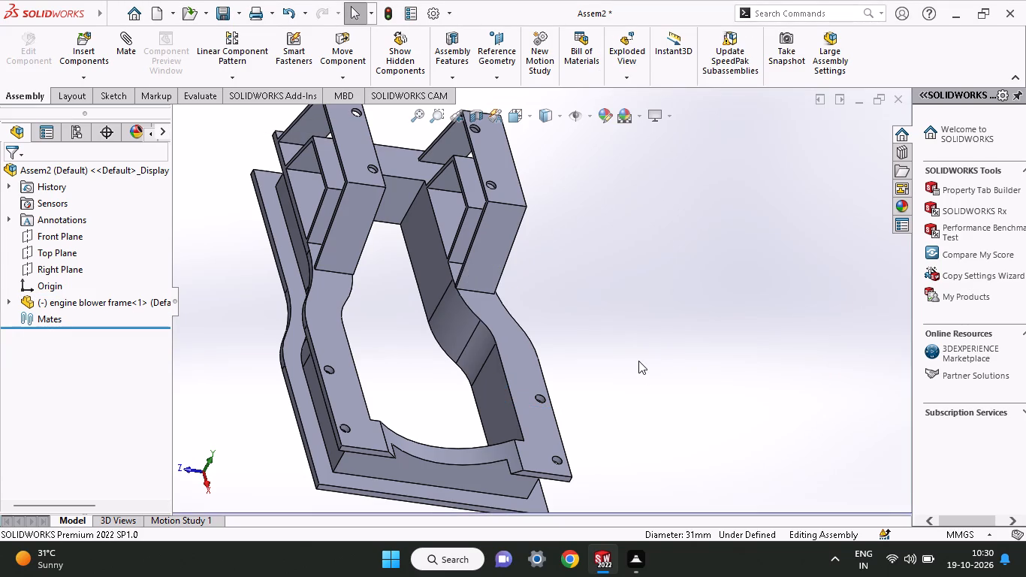
Insert the engine blowee impeller housing part and place it near the curved cradle end of the blower frame.
middle_drag(638, 361, 673, 434)
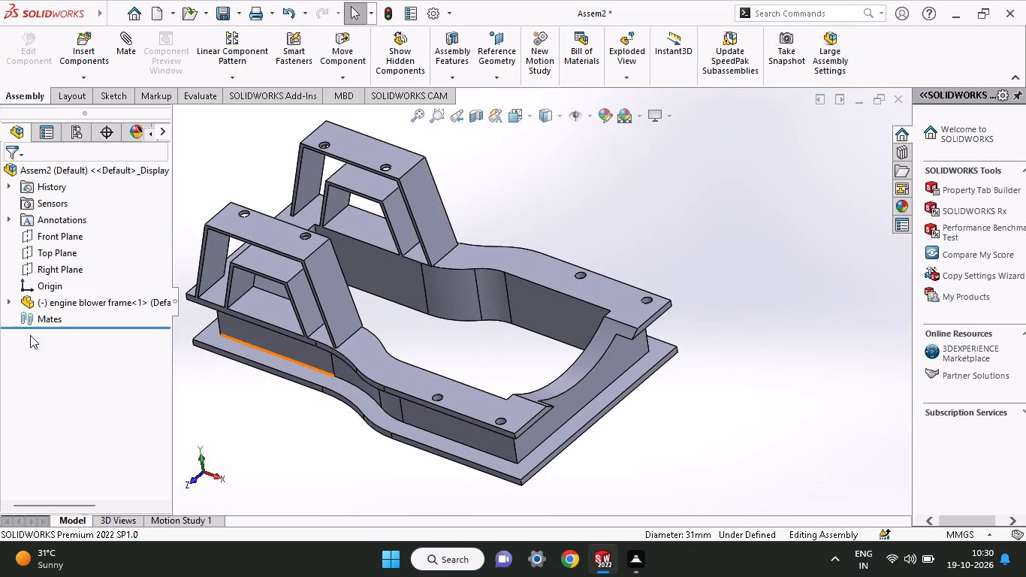
click(83, 68)
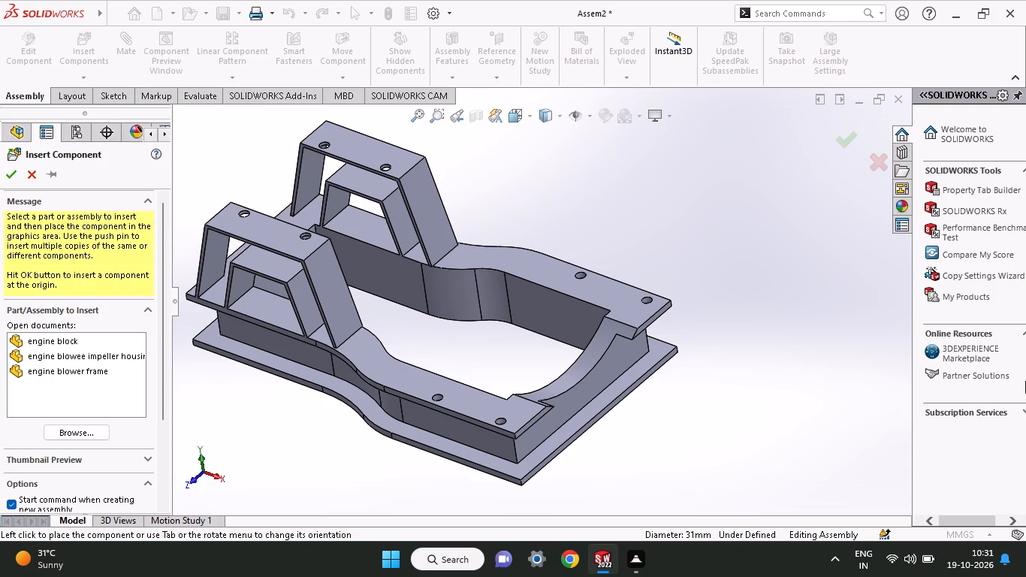
click(45, 354)
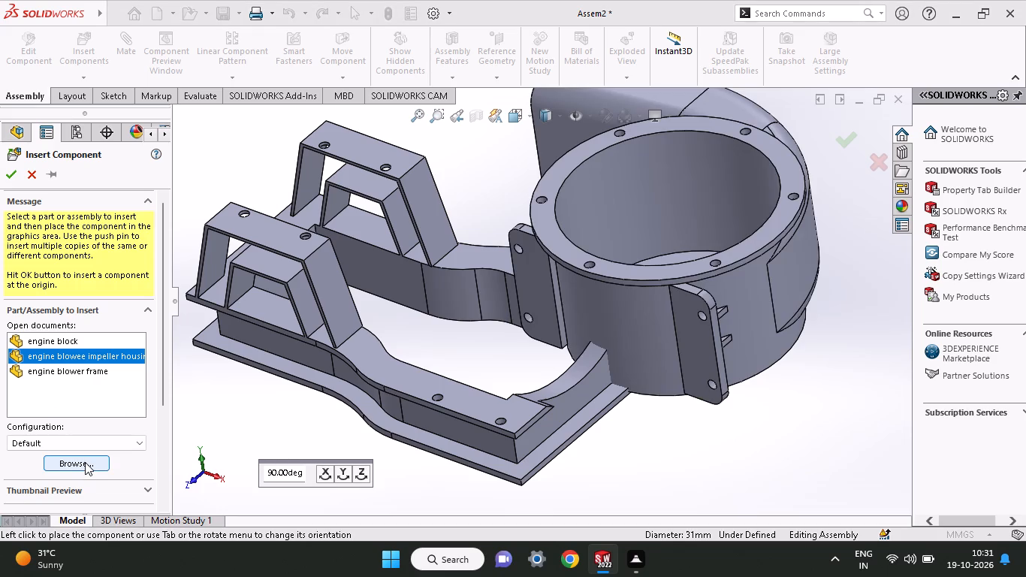
click(85, 462)
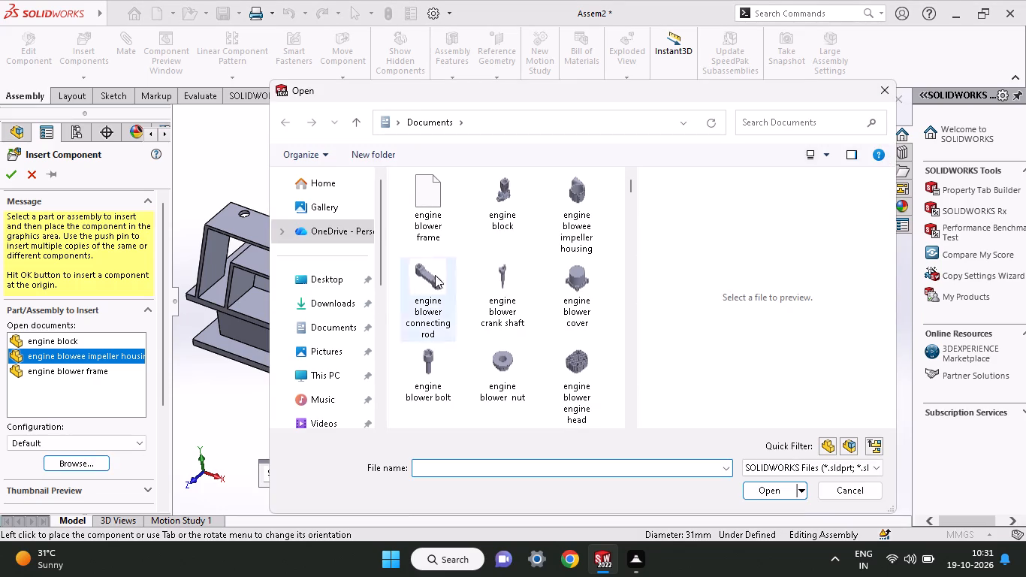
click(885, 98)
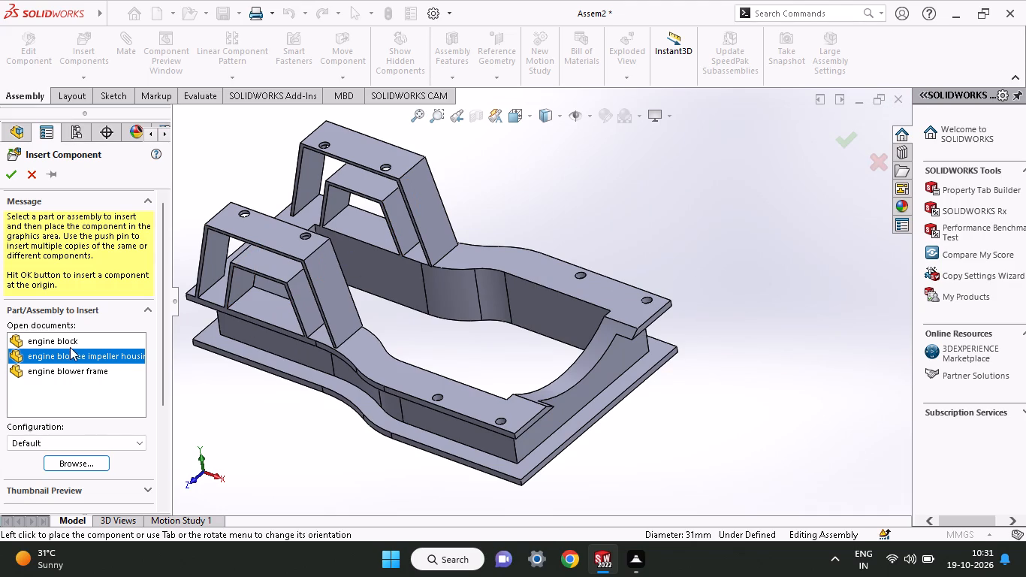
drag(70, 352, 639, 231)
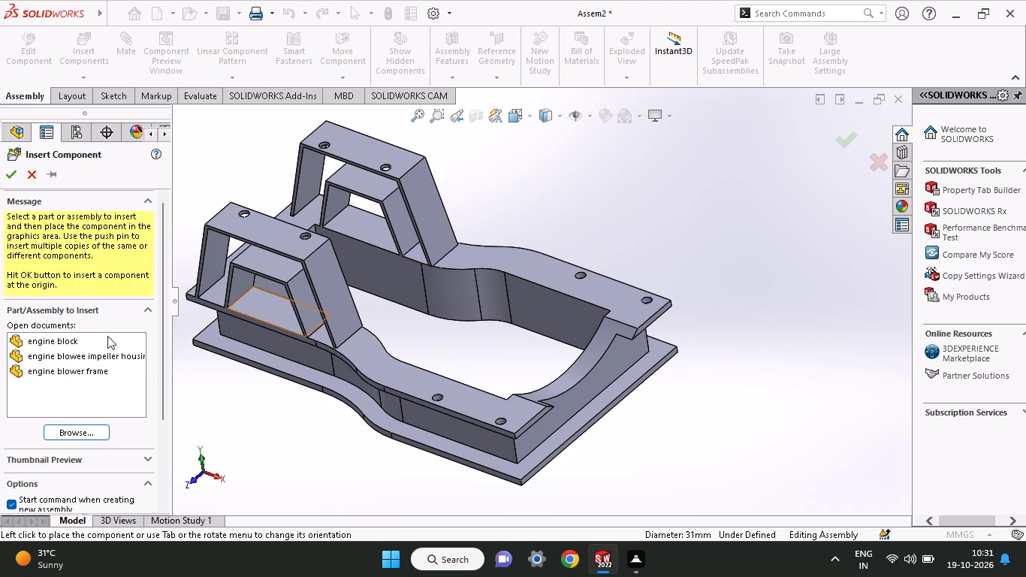
click(68, 352)
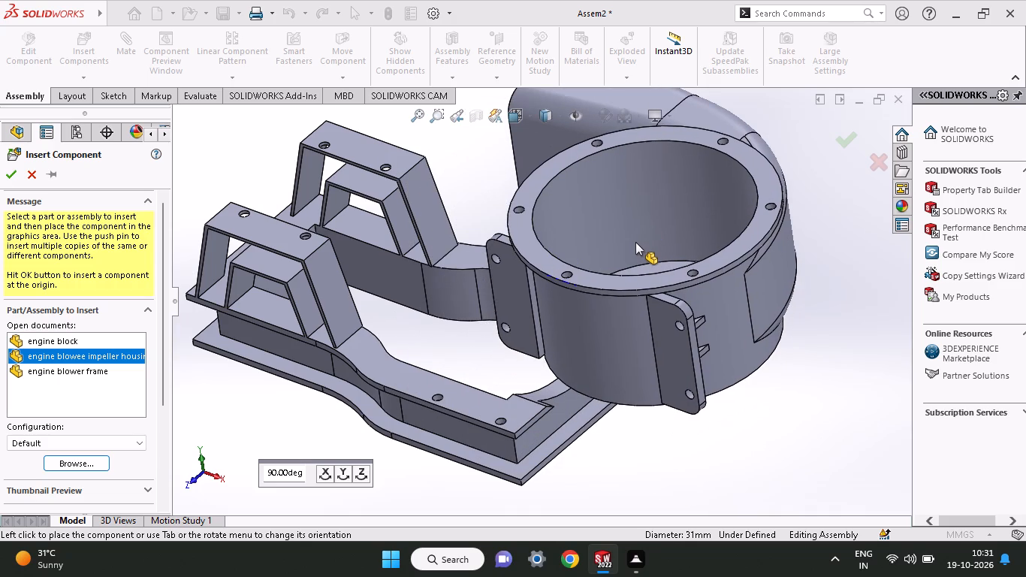
click(698, 197)
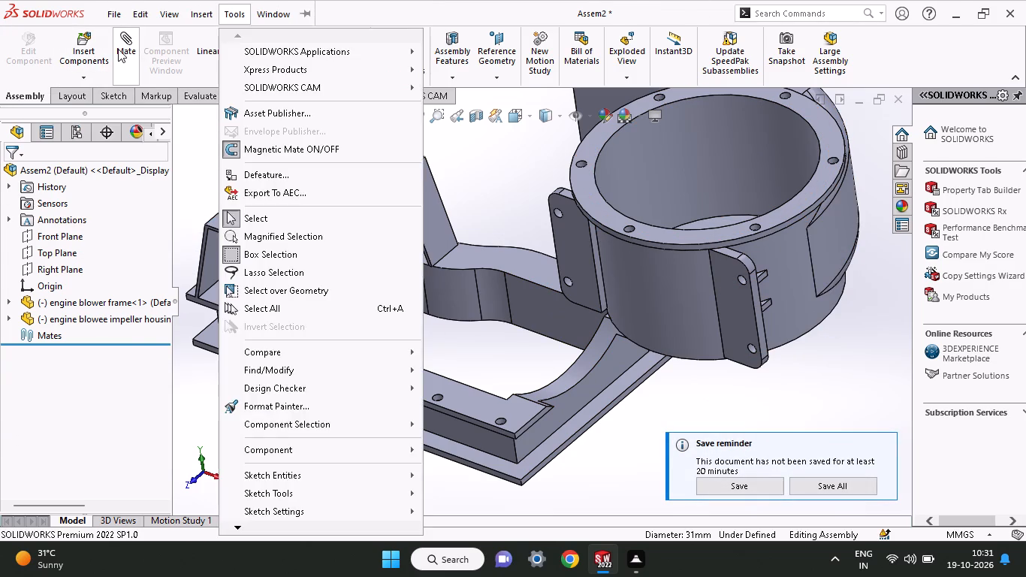
Add a coincident mate between a hole edge on the impeller housing's mounting flange and the end hole edge of the frame's rear rail.
click(118, 49)
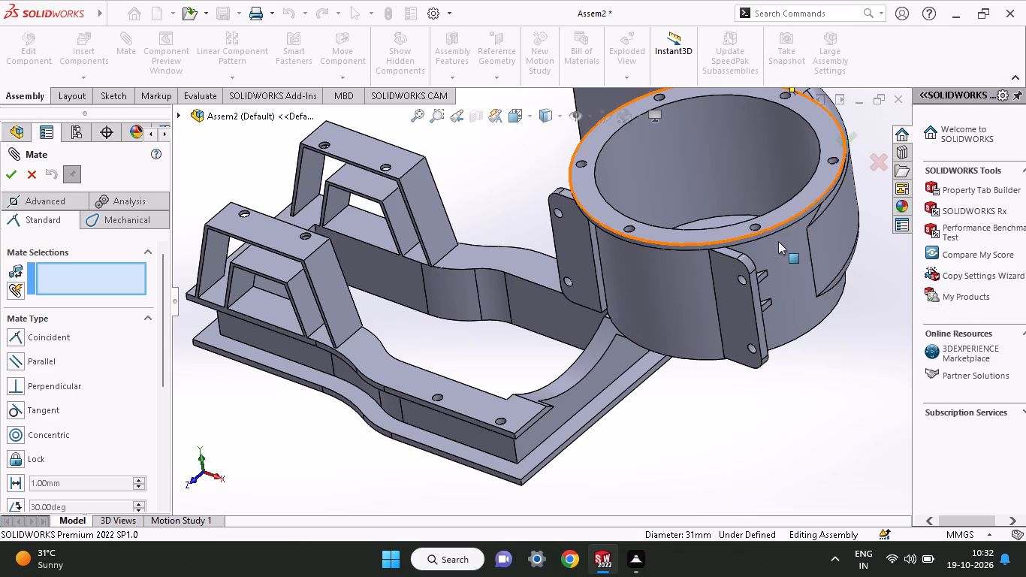
drag(778, 241, 707, 131)
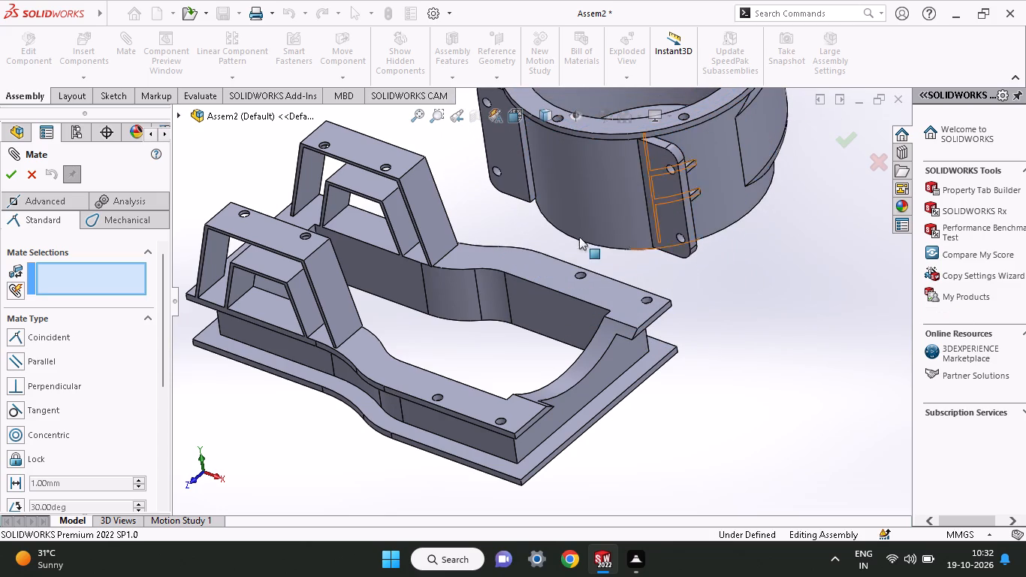
click(670, 175)
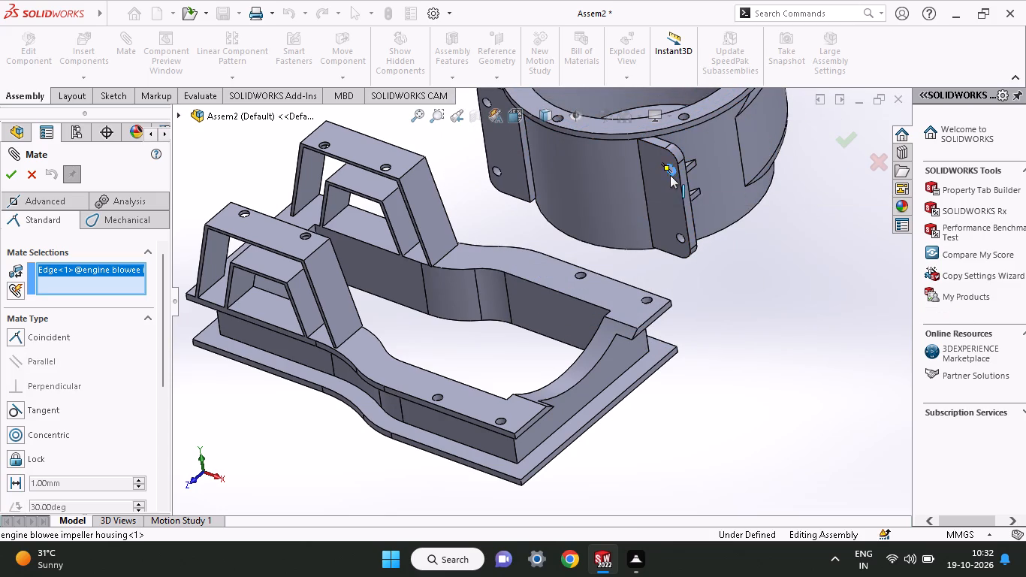
click(653, 300)
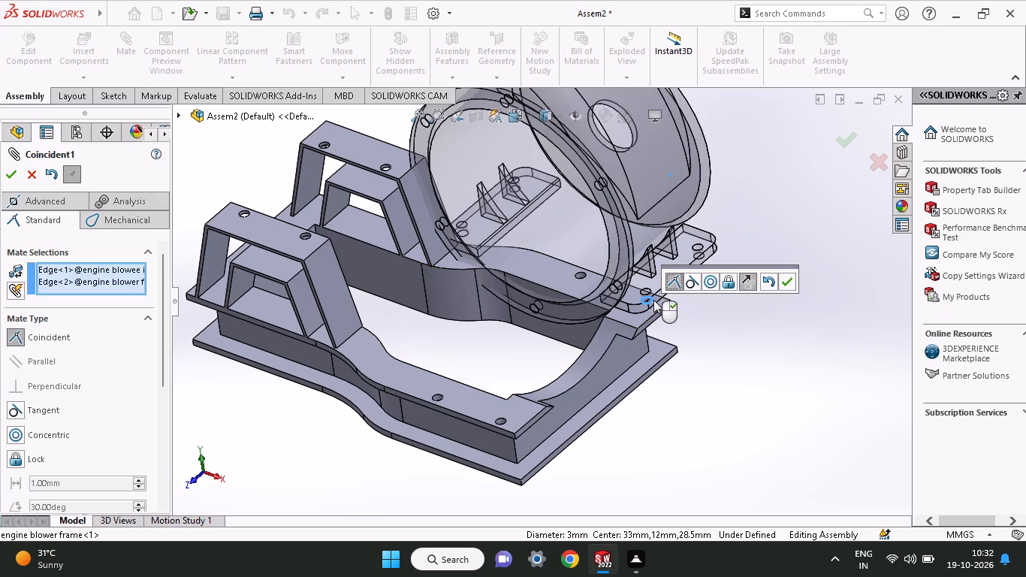
click(785, 279)
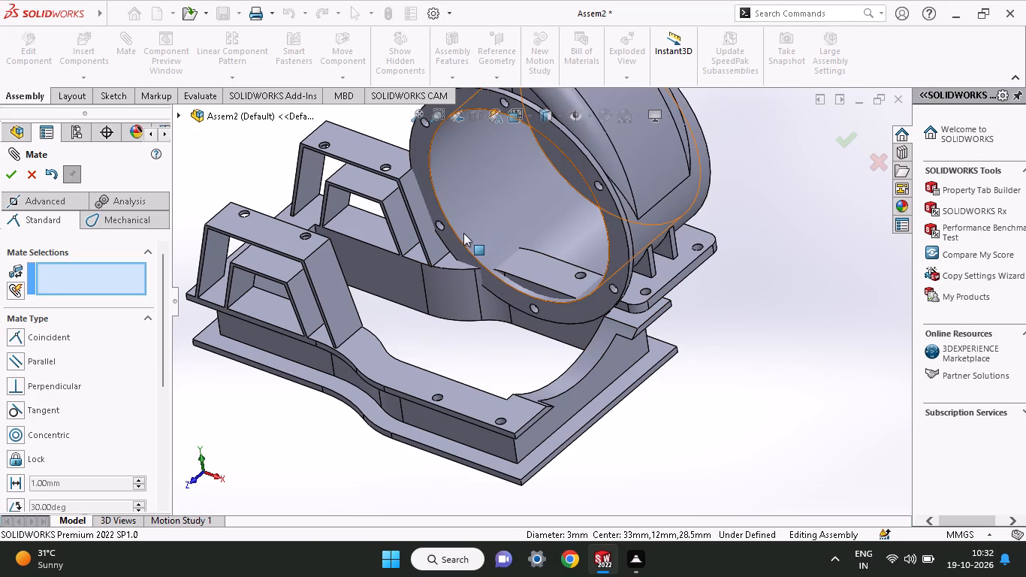
Move the impeller housing around to test how it travels with the blower frame.
drag(458, 246, 509, 258)
drag(525, 195, 526, 270)
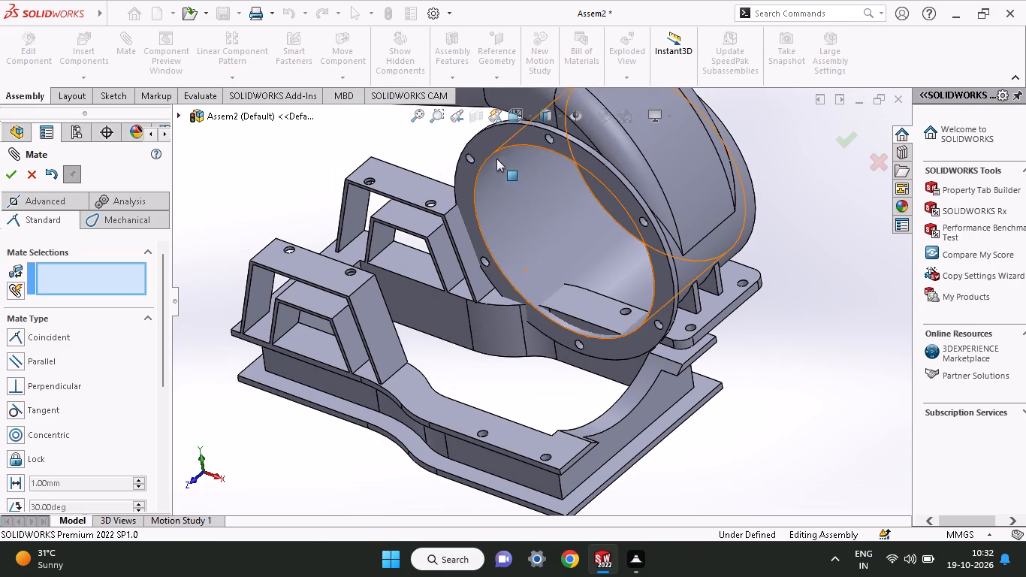
drag(473, 131, 481, 274)
drag(595, 167, 635, 166)
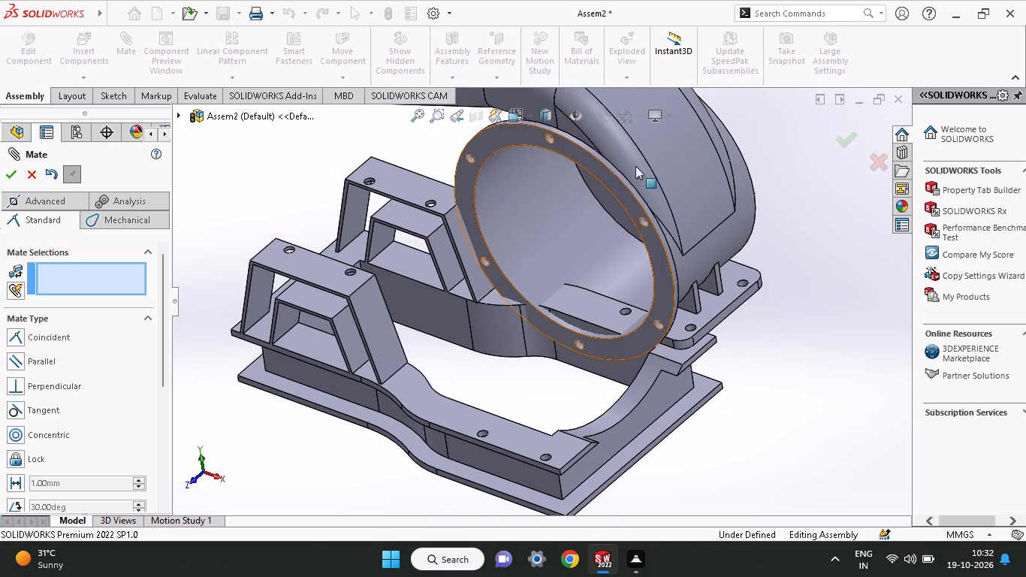
drag(635, 166, 725, 172)
drag(590, 180, 554, 253)
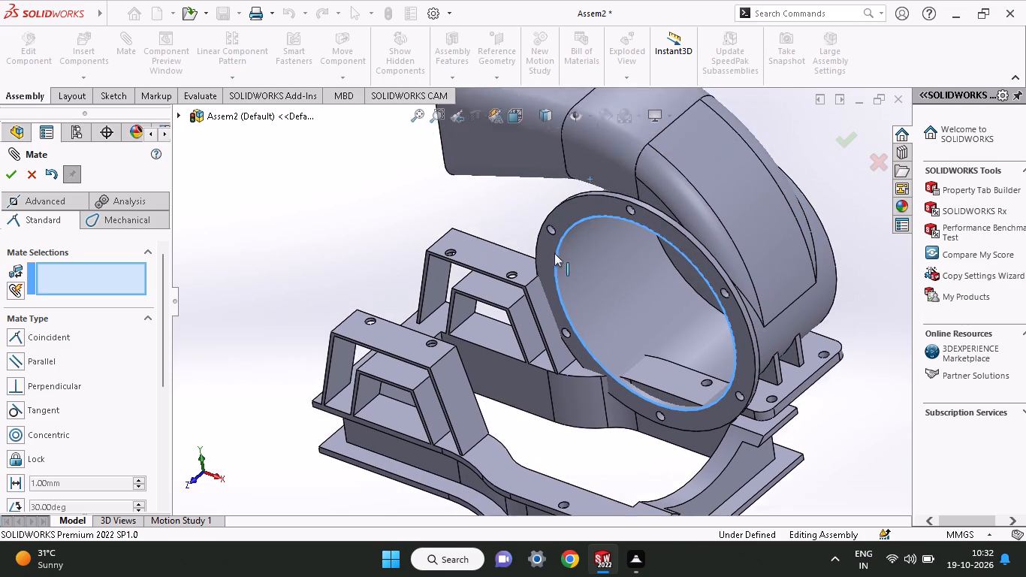
drag(554, 253, 527, 140)
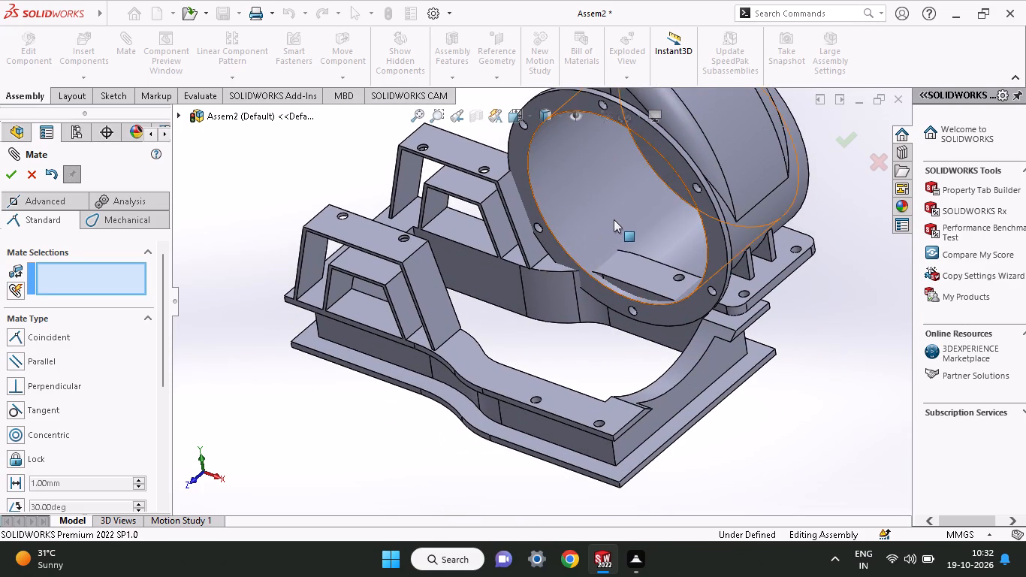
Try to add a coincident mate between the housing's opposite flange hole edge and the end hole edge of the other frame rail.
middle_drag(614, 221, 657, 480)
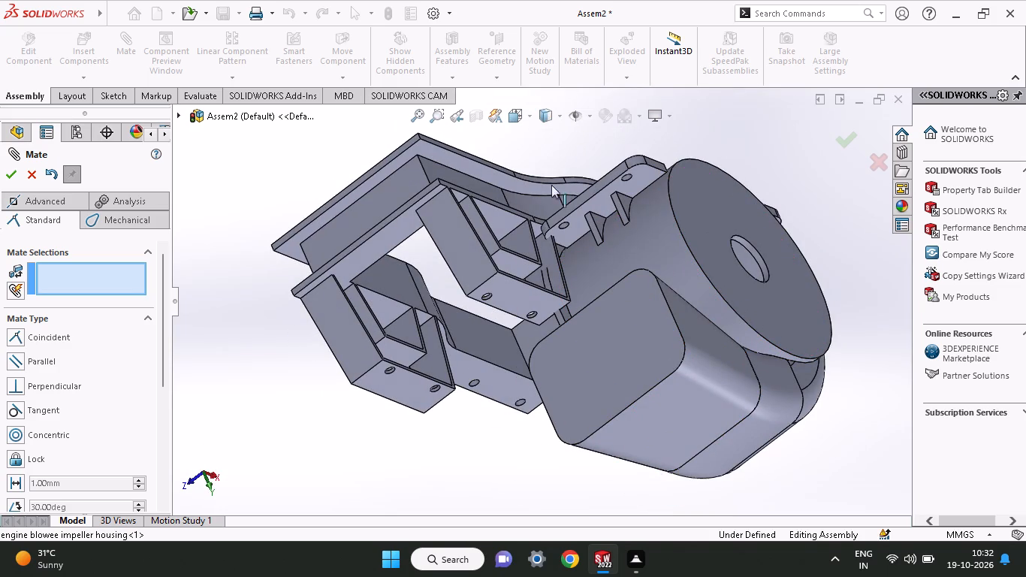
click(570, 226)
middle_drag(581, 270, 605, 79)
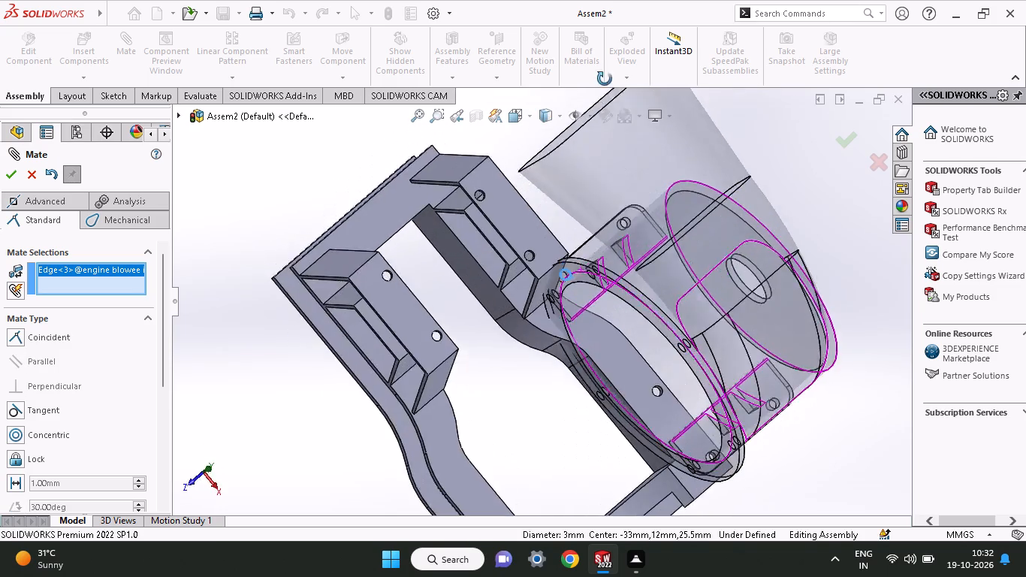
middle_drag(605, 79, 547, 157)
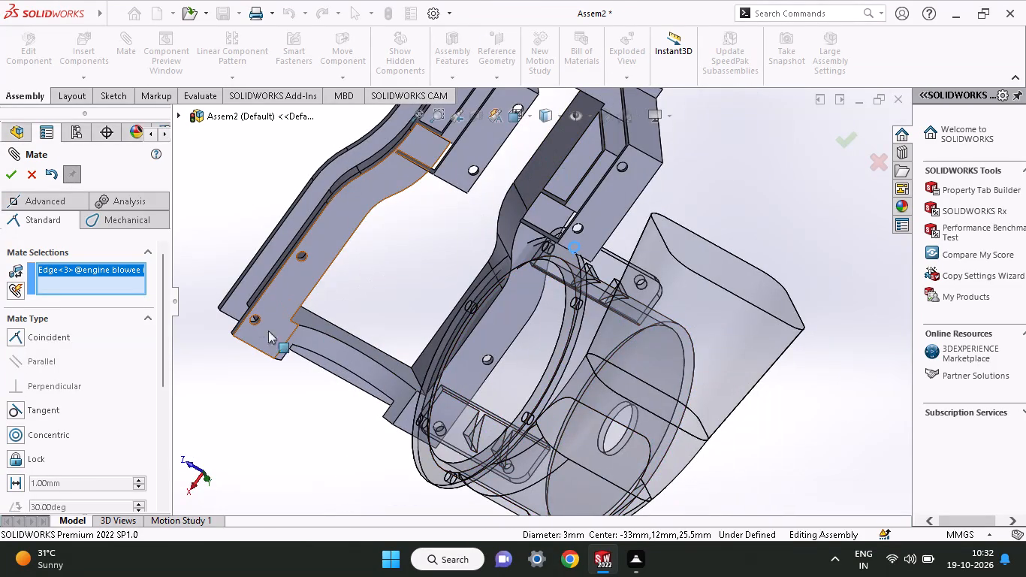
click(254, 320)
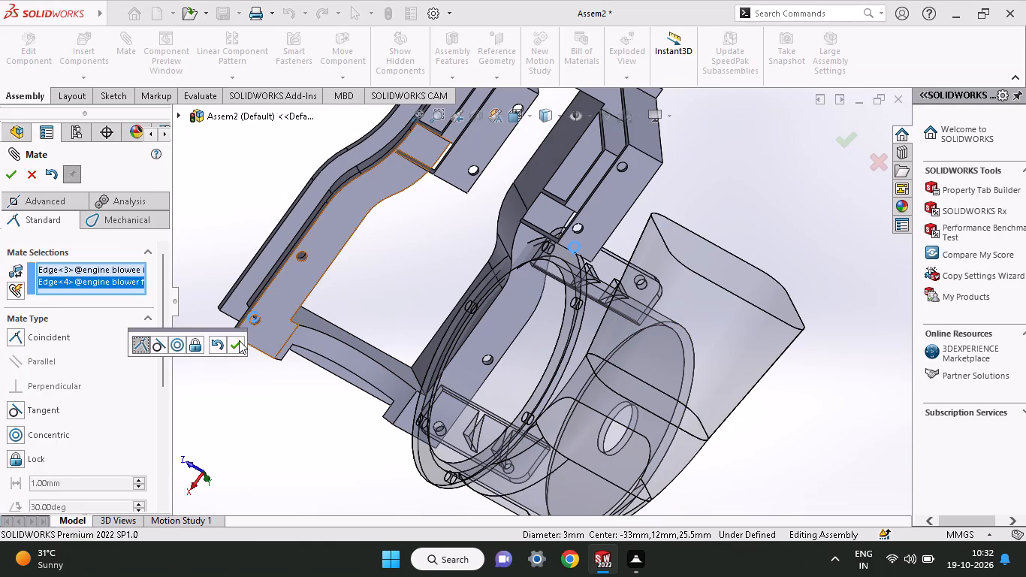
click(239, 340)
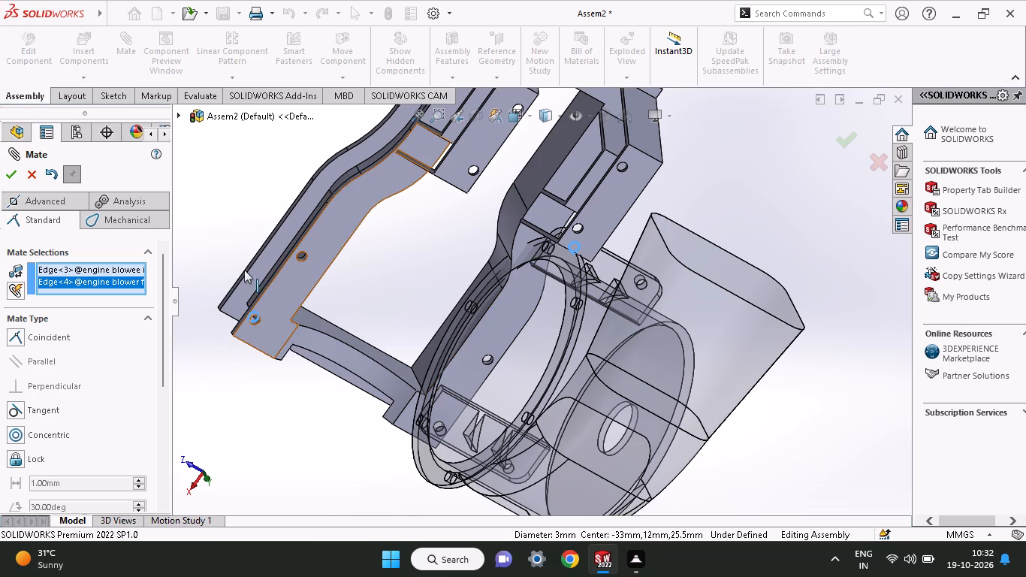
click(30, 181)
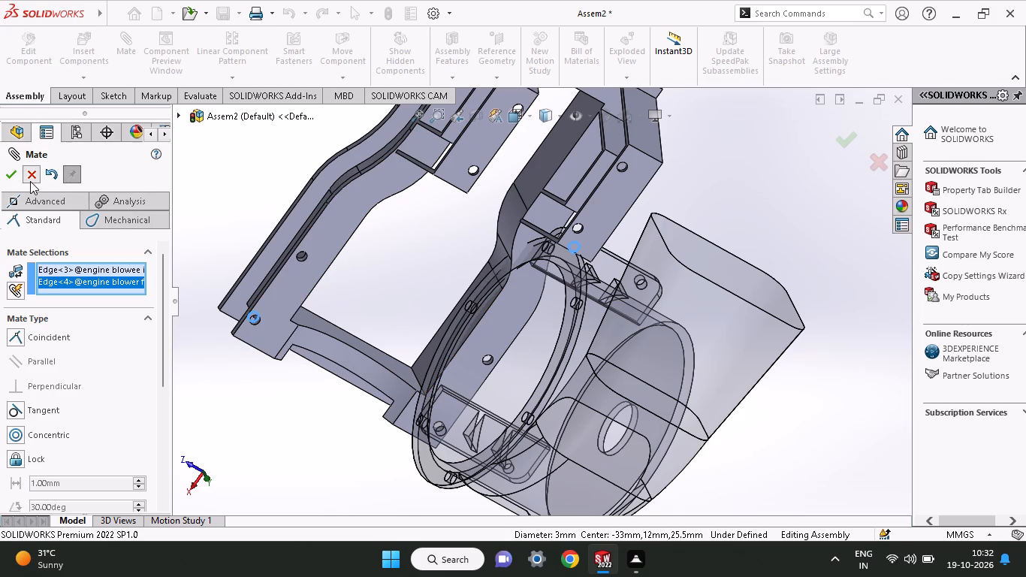
Move the impeller housing in several directions to test its connection to the frame, undoing one move along the way.
drag(570, 288, 482, 288)
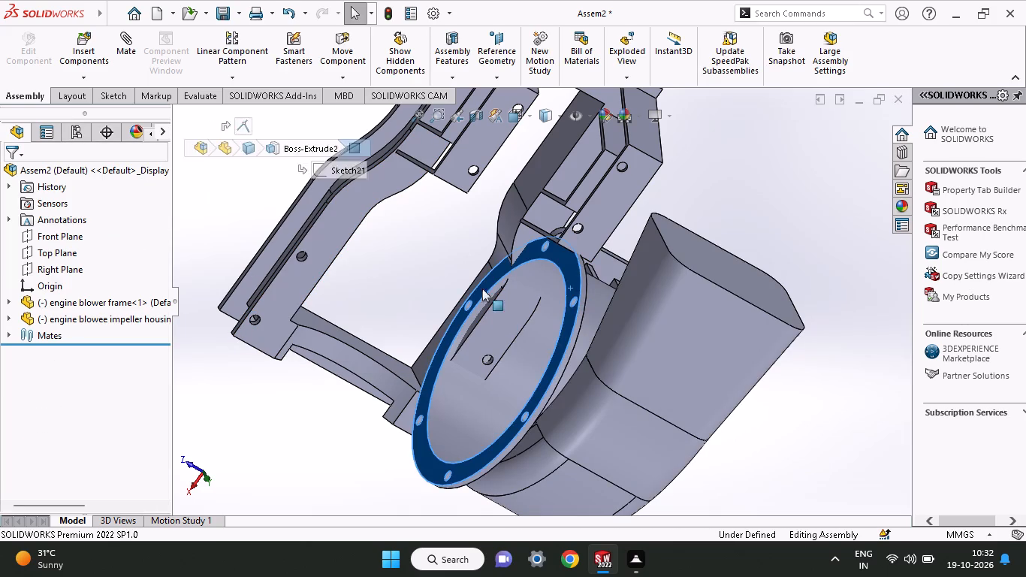
drag(482, 288, 491, 291)
drag(735, 342, 574, 316)
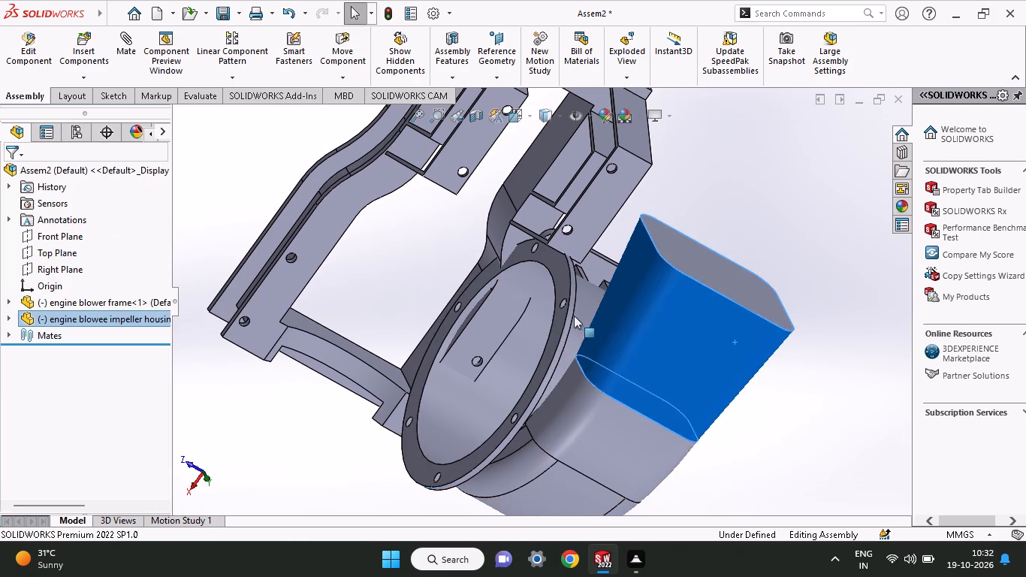
drag(574, 316, 646, 361)
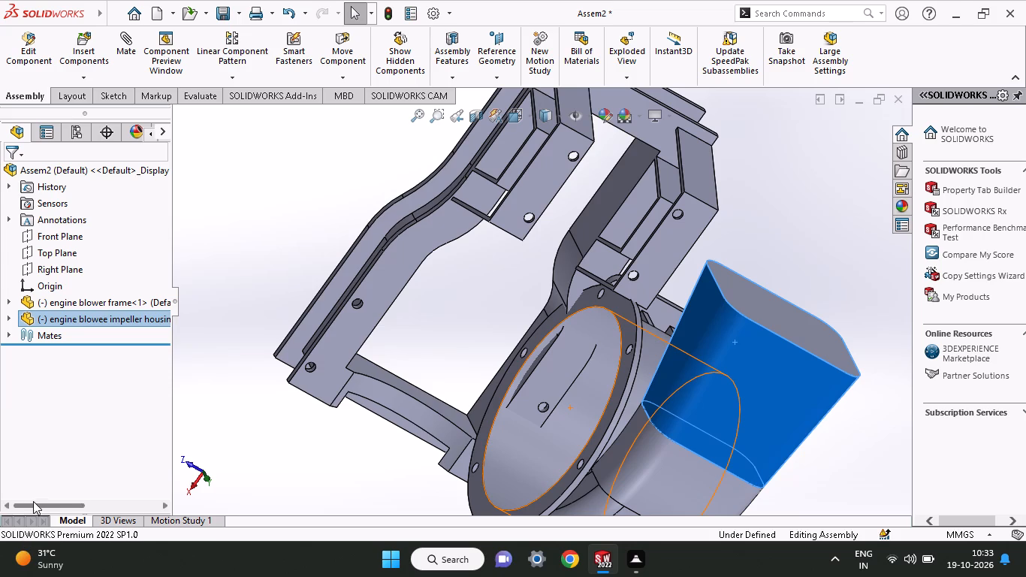
drag(687, 372, 527, 358)
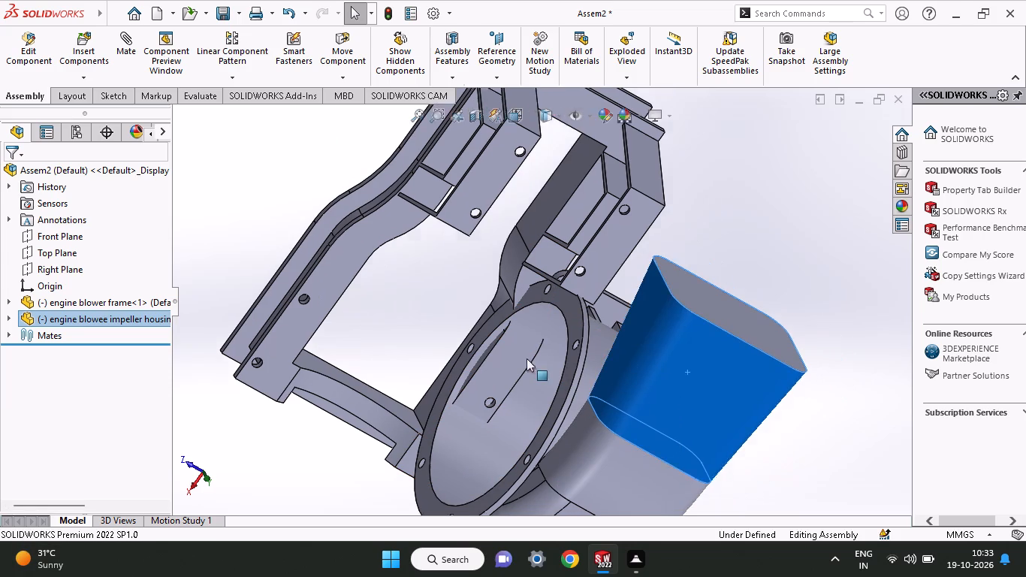
drag(527, 358, 516, 289)
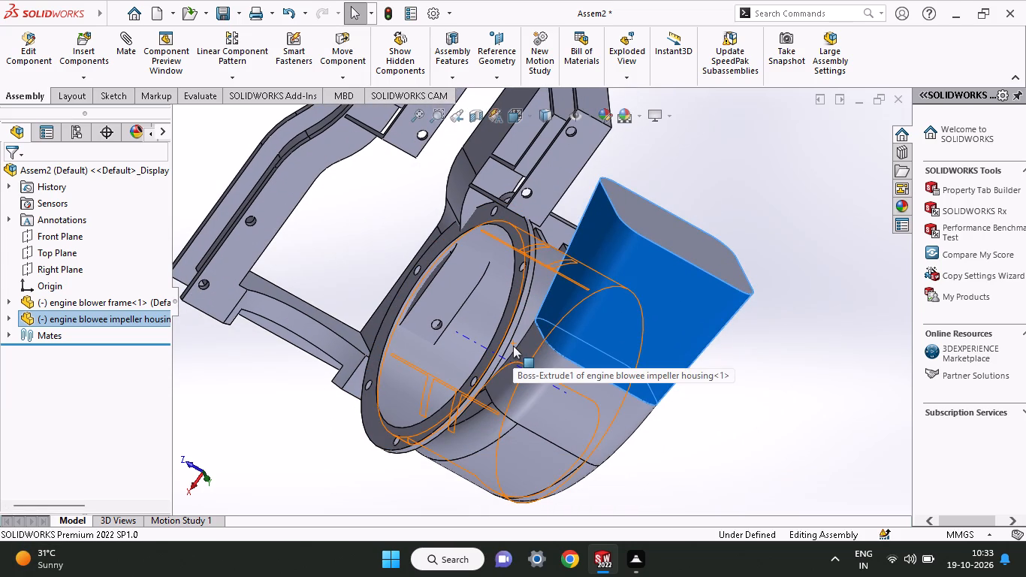
key(ctrl+z)
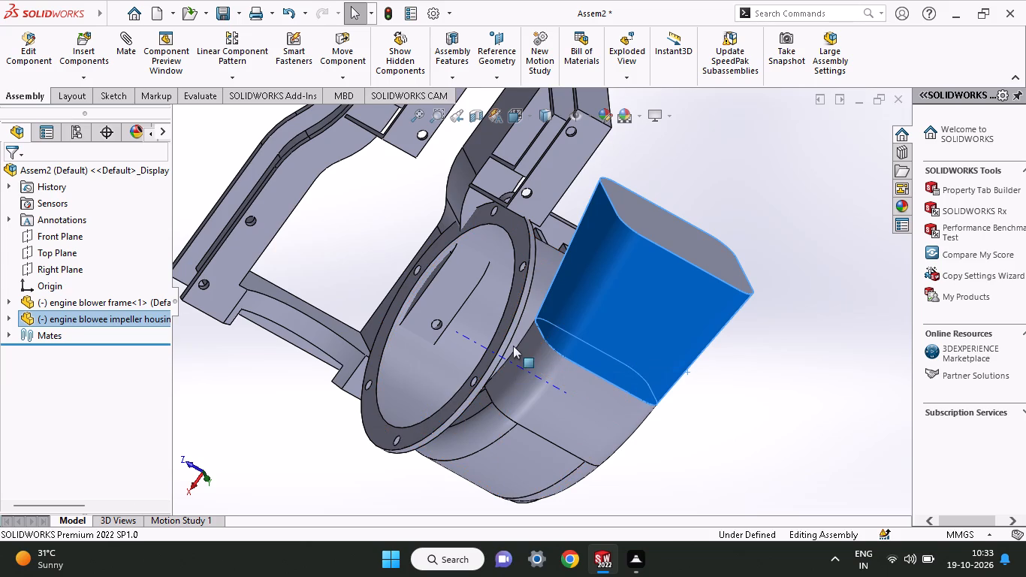
drag(710, 434, 662, 412)
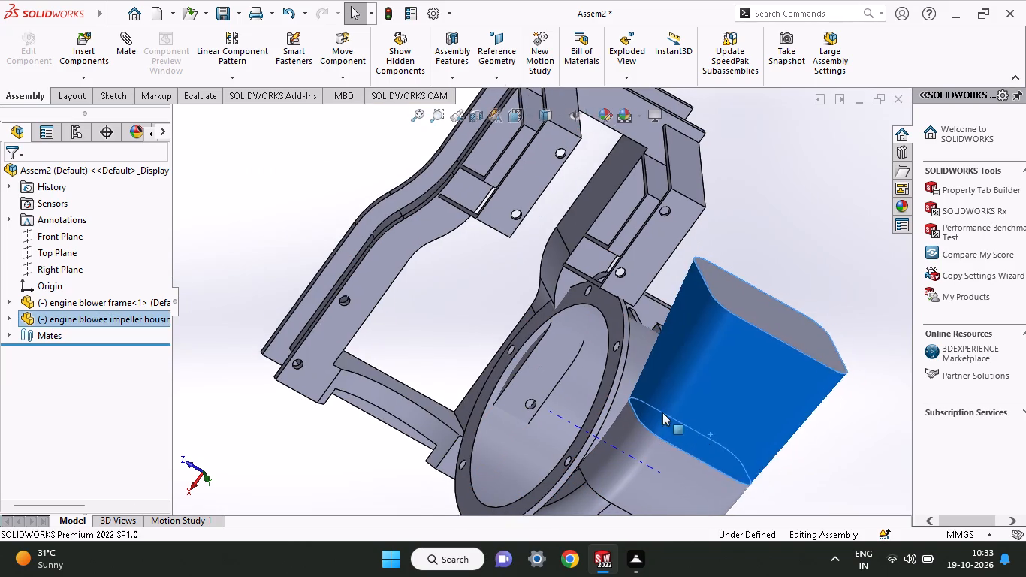
Undo the impeller housing moves and the earlier coincident mate, restoring the housing to its unmated position beside the blower frame.
drag(662, 412, 669, 340)
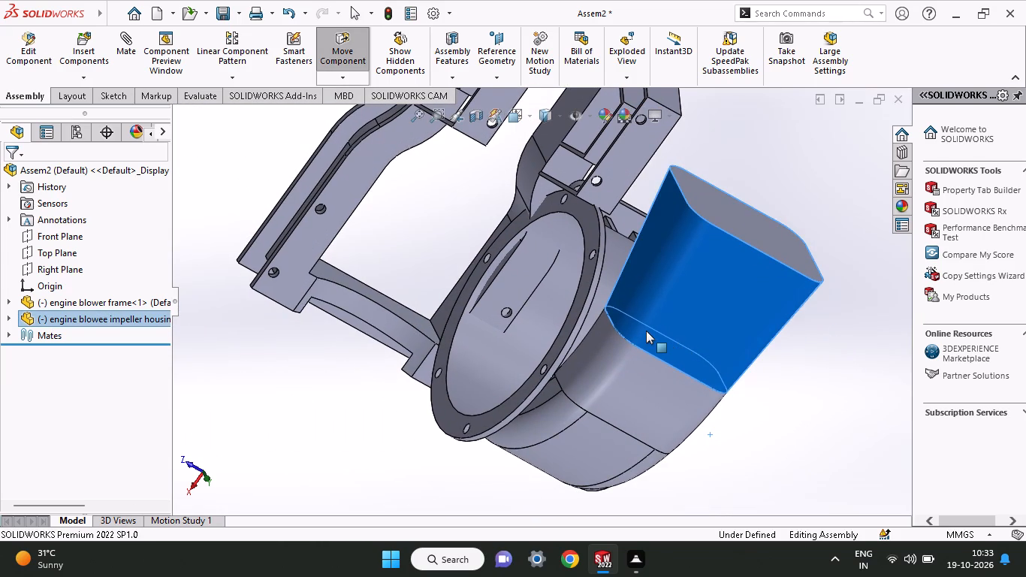
key(ctrl+z)
drag(661, 339, 645, 329)
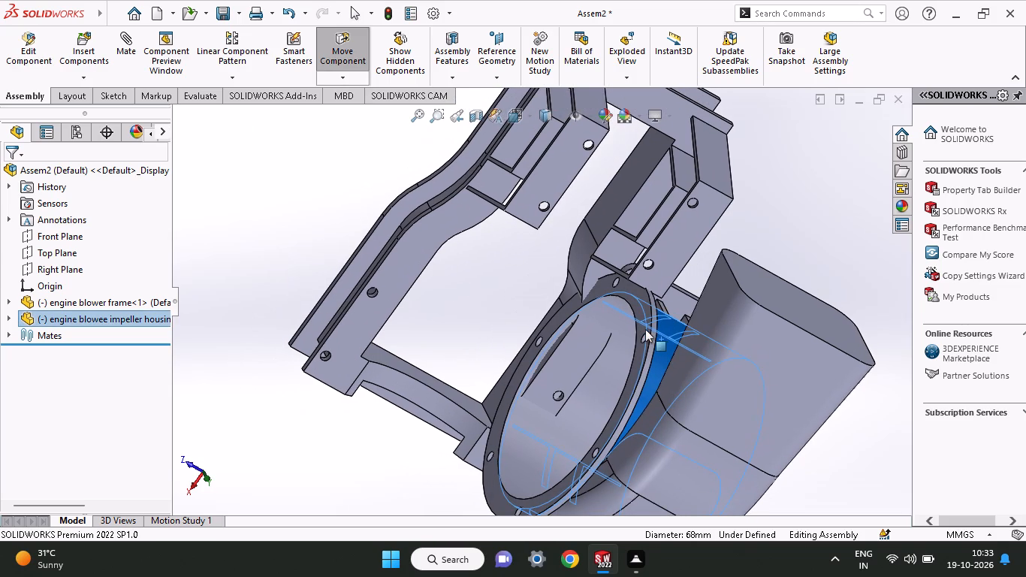
key(ctrl+z)
key(ctrl+z)
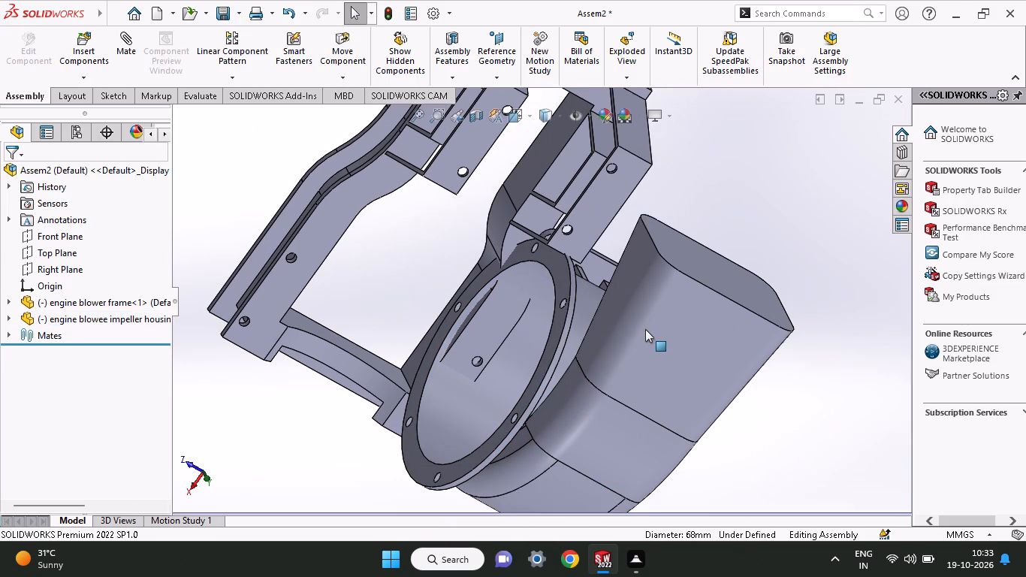
key(ctrl+z)
key(ctrl+z)
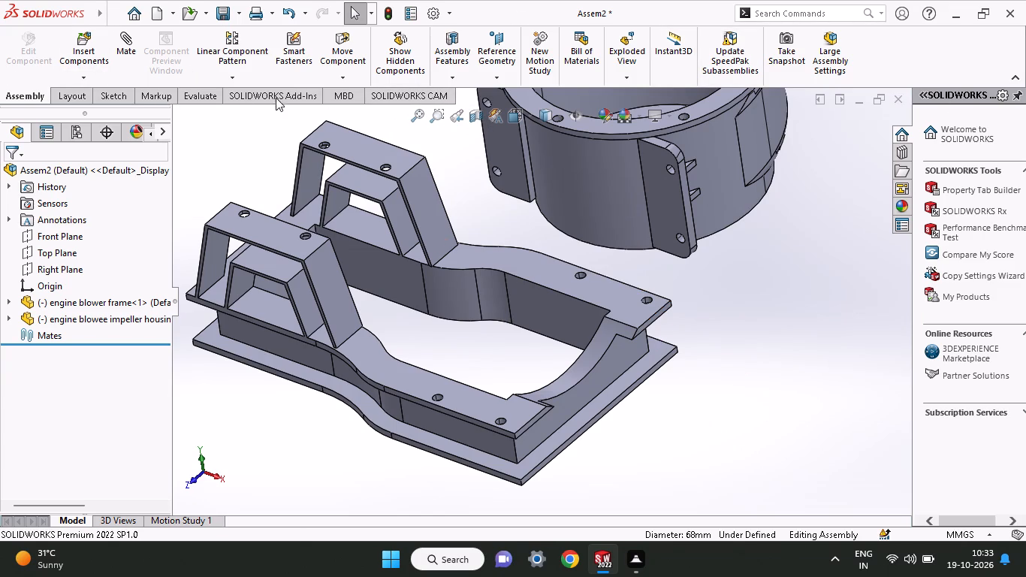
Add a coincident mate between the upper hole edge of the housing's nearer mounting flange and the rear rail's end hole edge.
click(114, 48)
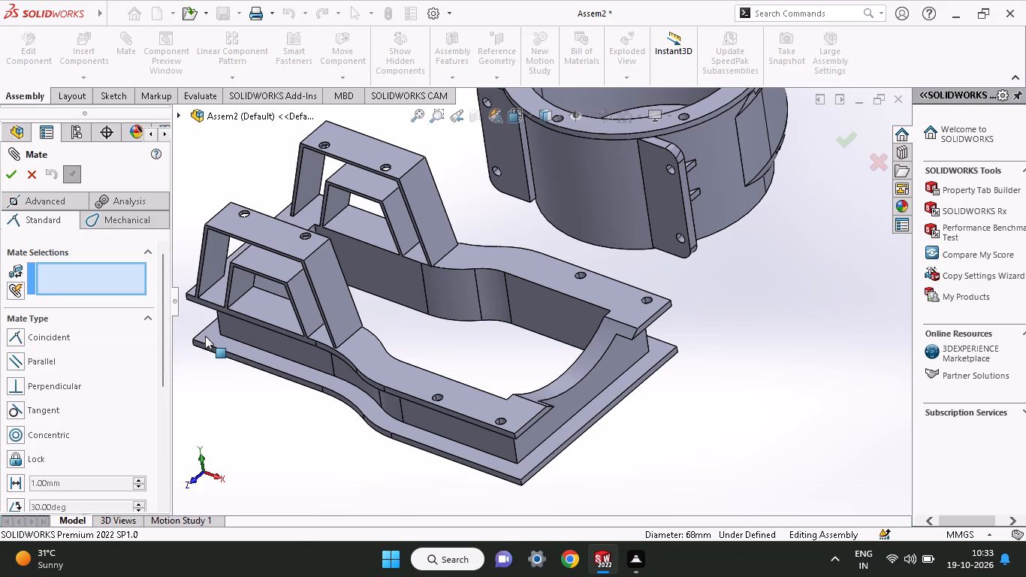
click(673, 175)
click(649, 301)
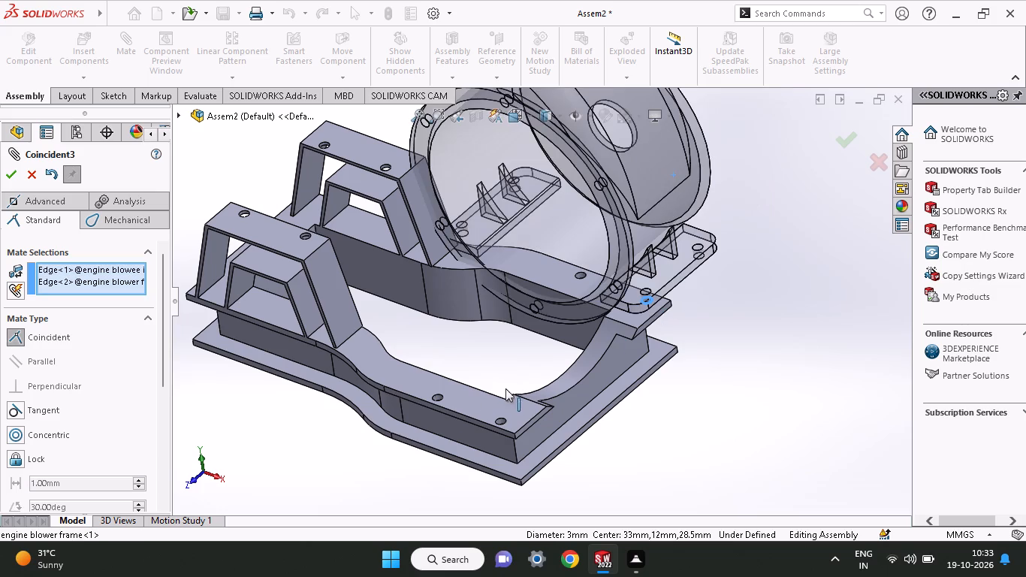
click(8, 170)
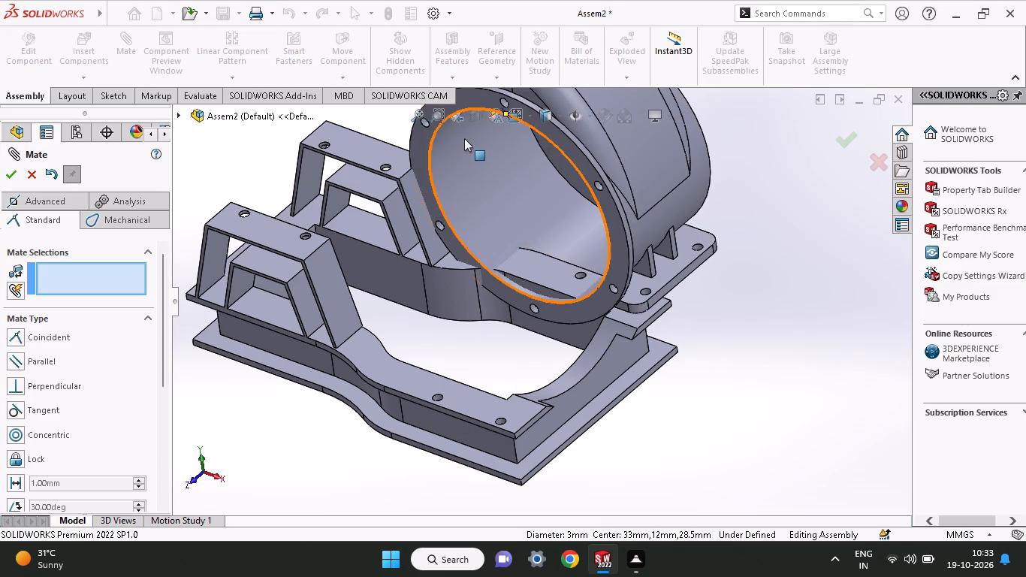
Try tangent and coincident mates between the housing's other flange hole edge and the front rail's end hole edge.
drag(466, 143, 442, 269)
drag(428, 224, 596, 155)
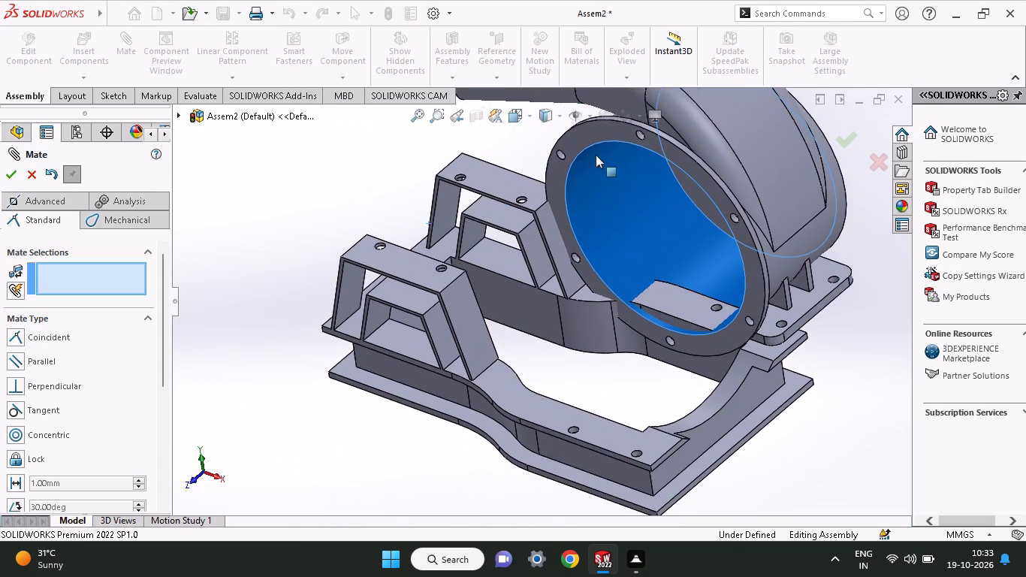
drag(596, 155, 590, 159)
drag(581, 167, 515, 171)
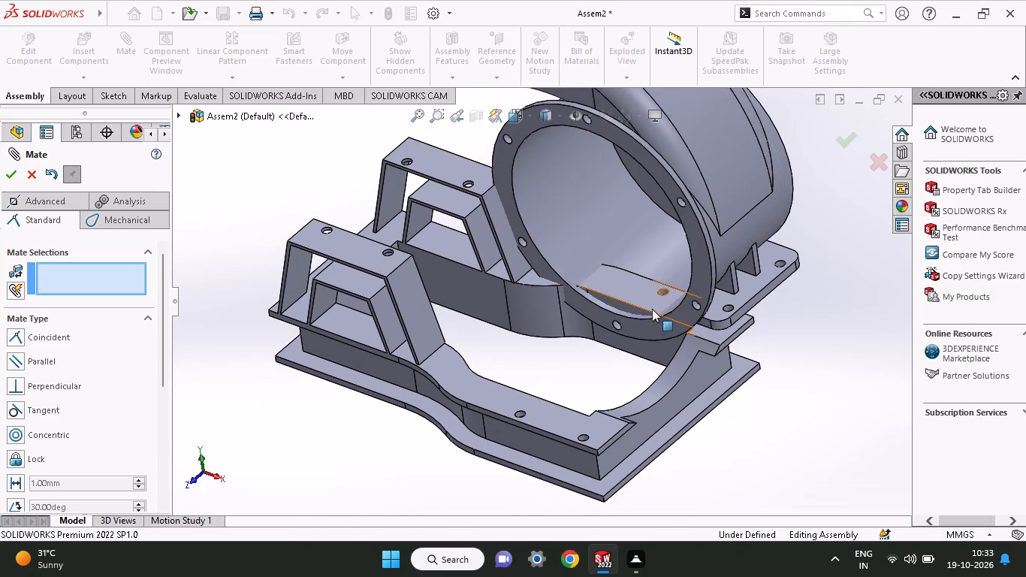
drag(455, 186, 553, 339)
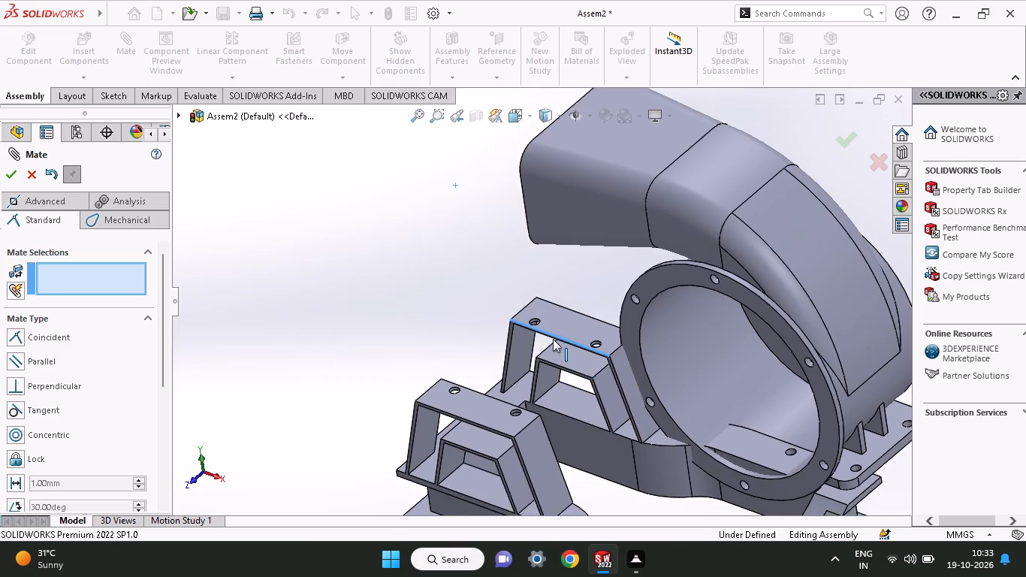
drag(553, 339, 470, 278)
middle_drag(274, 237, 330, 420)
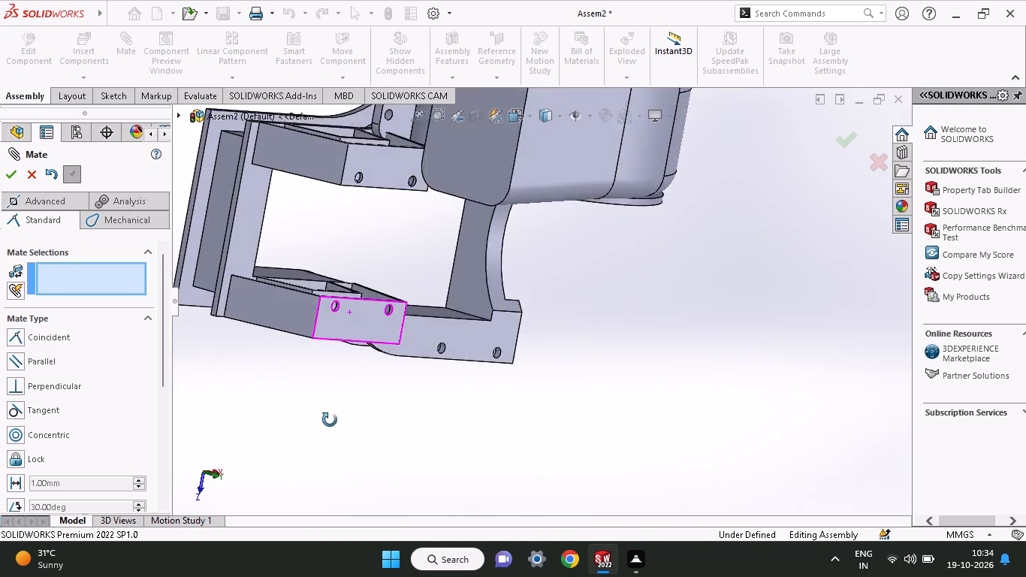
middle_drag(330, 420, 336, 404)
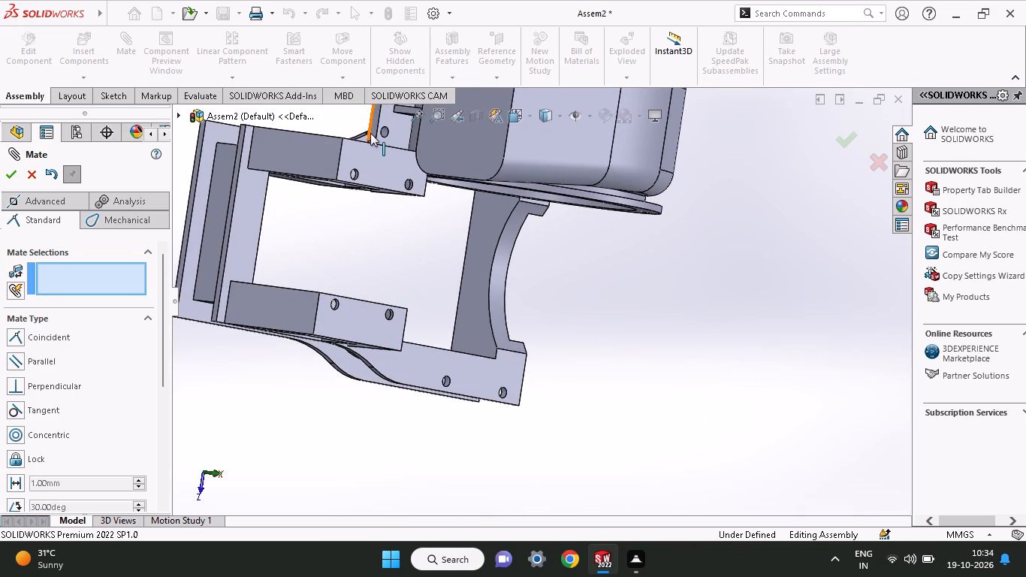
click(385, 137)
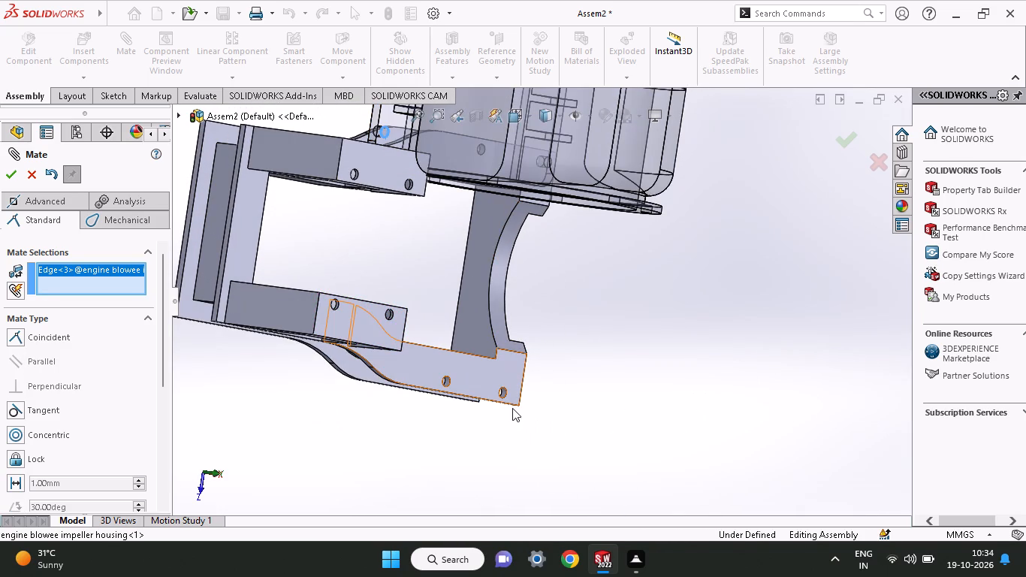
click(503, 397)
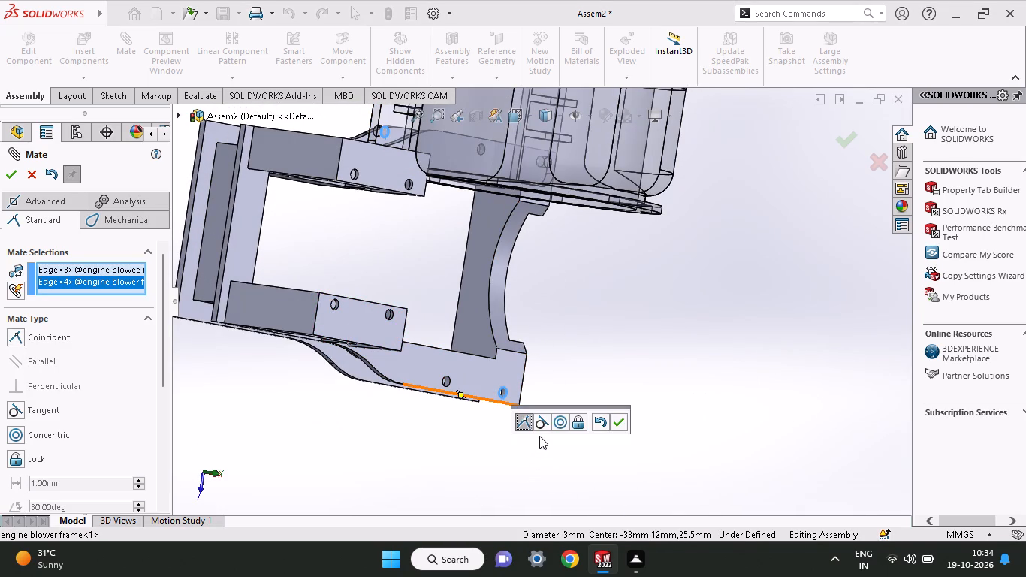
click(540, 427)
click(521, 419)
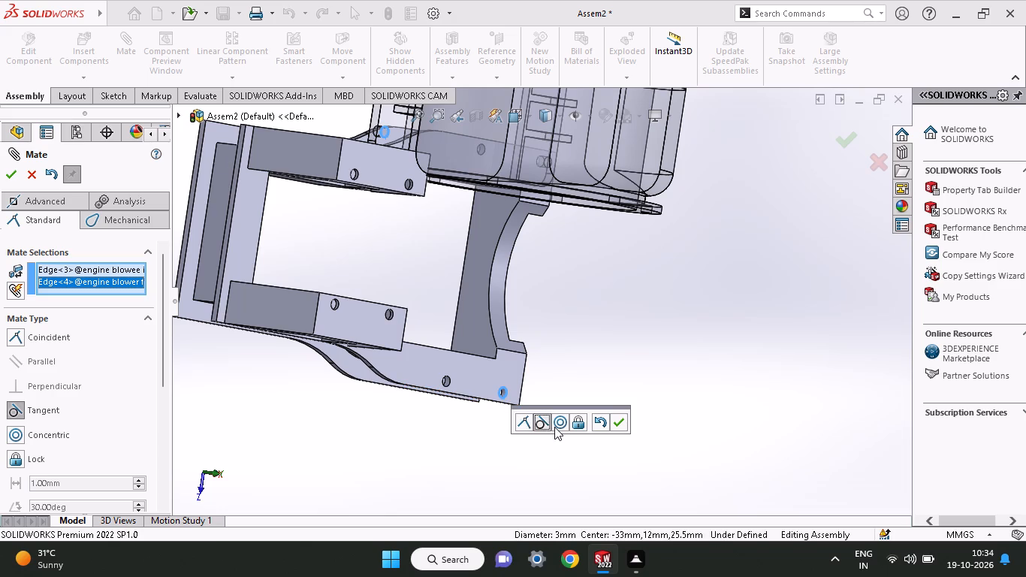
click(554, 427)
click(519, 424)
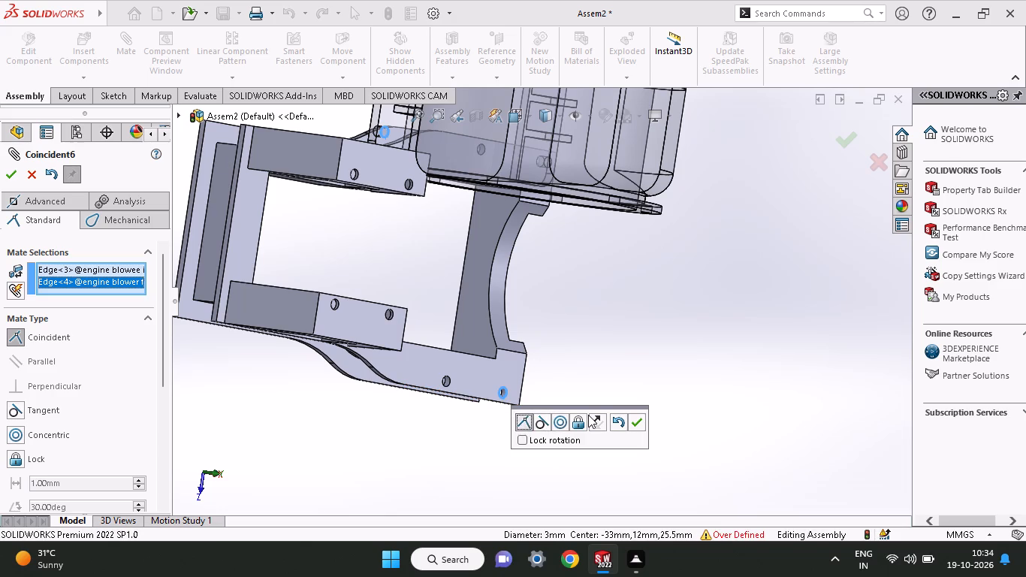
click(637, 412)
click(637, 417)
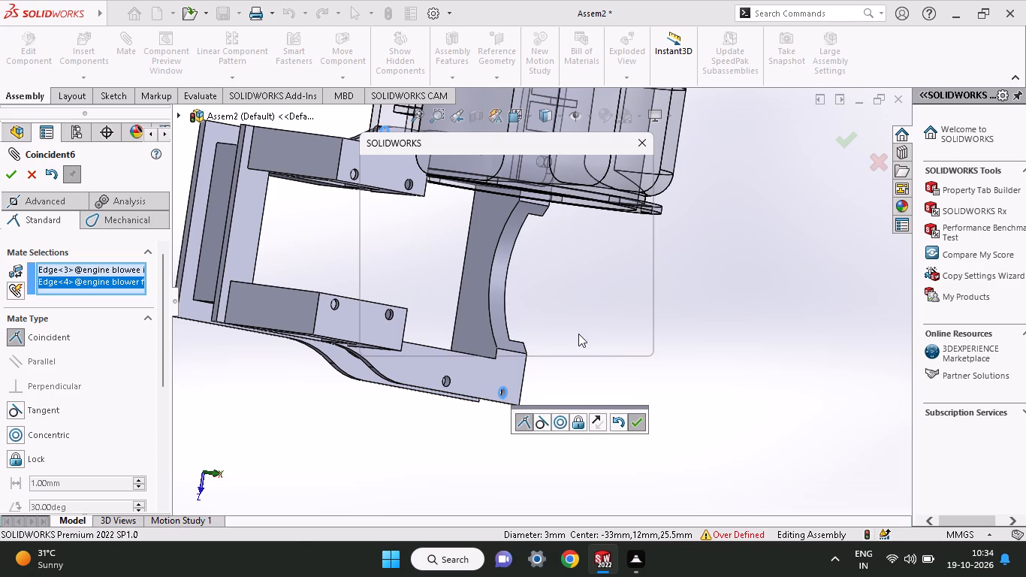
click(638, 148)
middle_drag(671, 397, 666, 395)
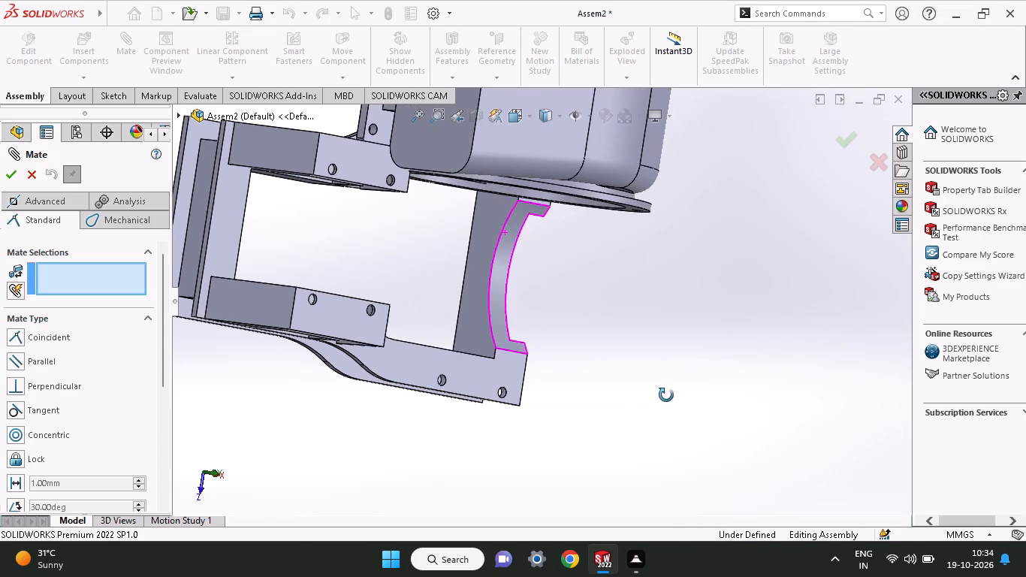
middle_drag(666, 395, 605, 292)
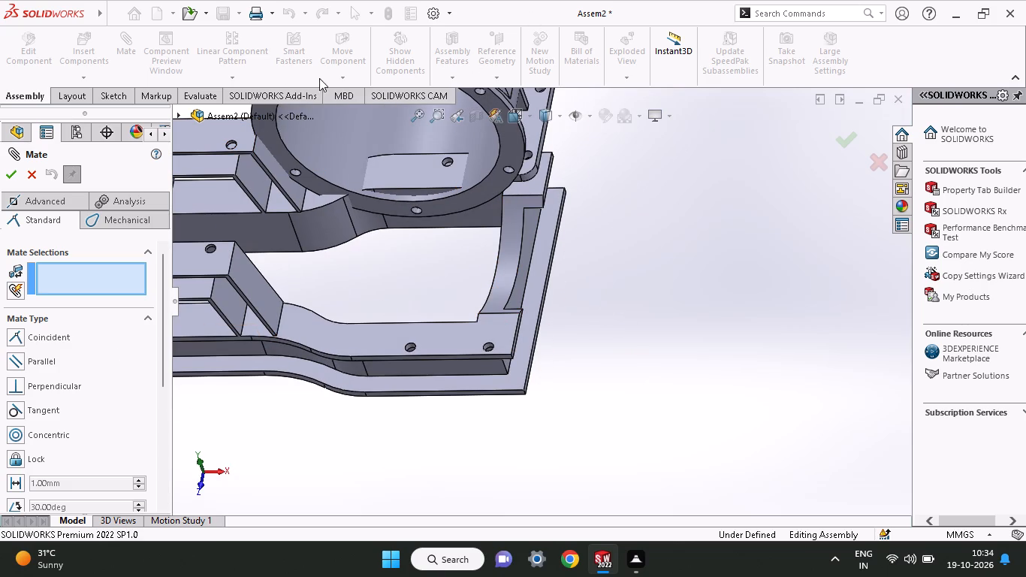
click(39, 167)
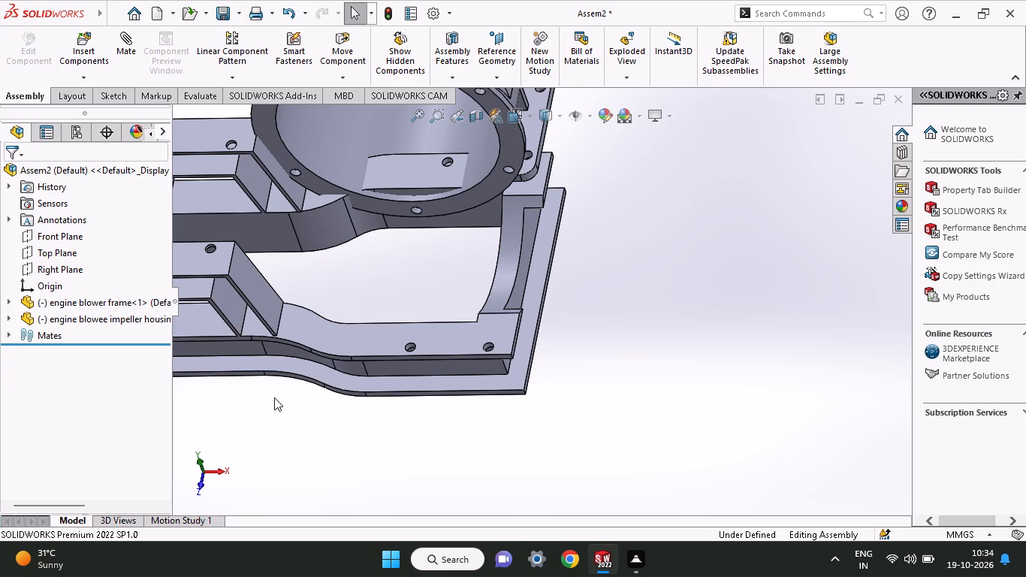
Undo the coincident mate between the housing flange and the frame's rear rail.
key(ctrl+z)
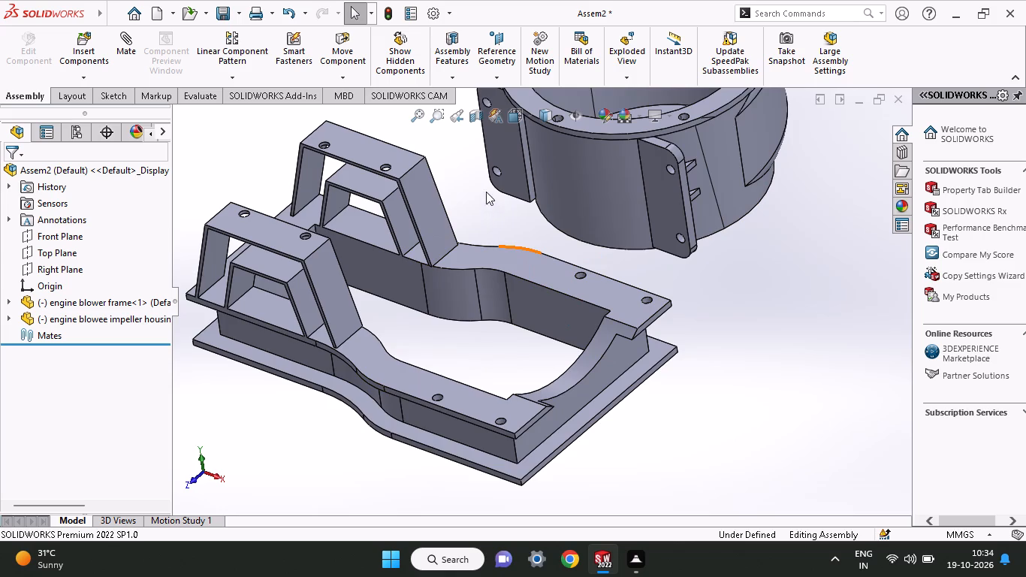
Add a coincident mate between the upper hole edge of the housing's far mounting flange and the front rail's end hole edge.
middle_drag(487, 201, 521, 243)
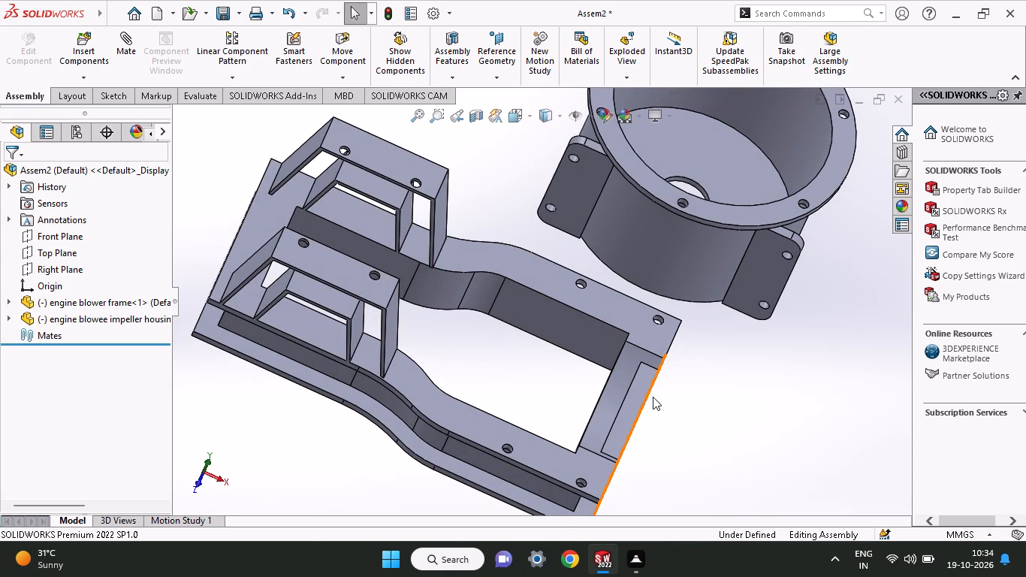
click(121, 47)
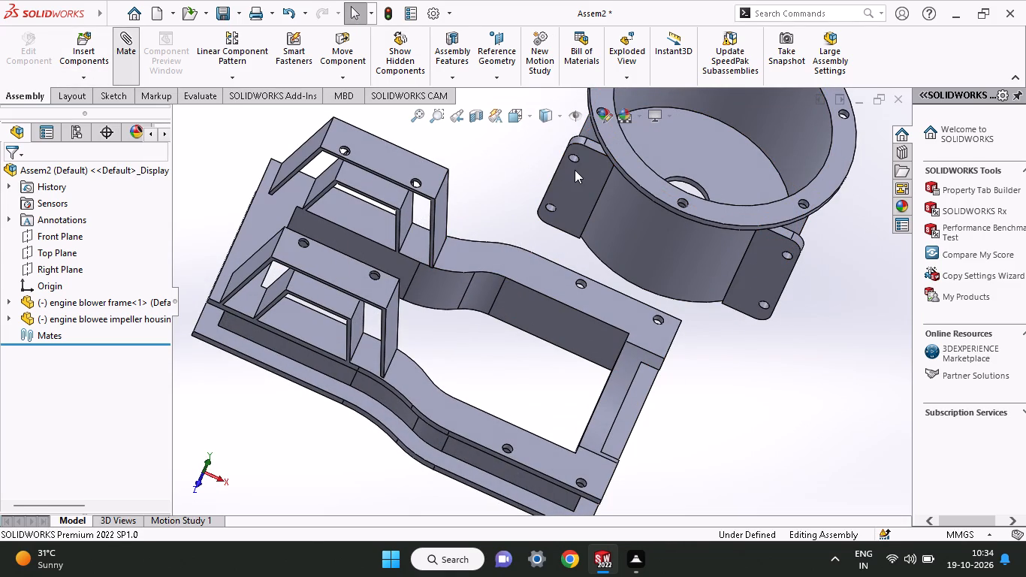
click(576, 158)
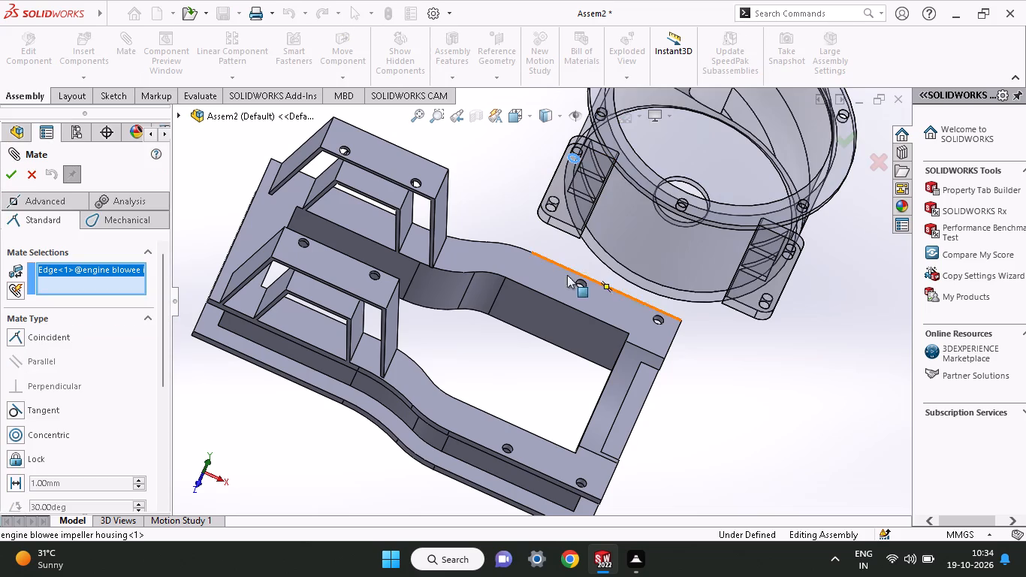
click(585, 488)
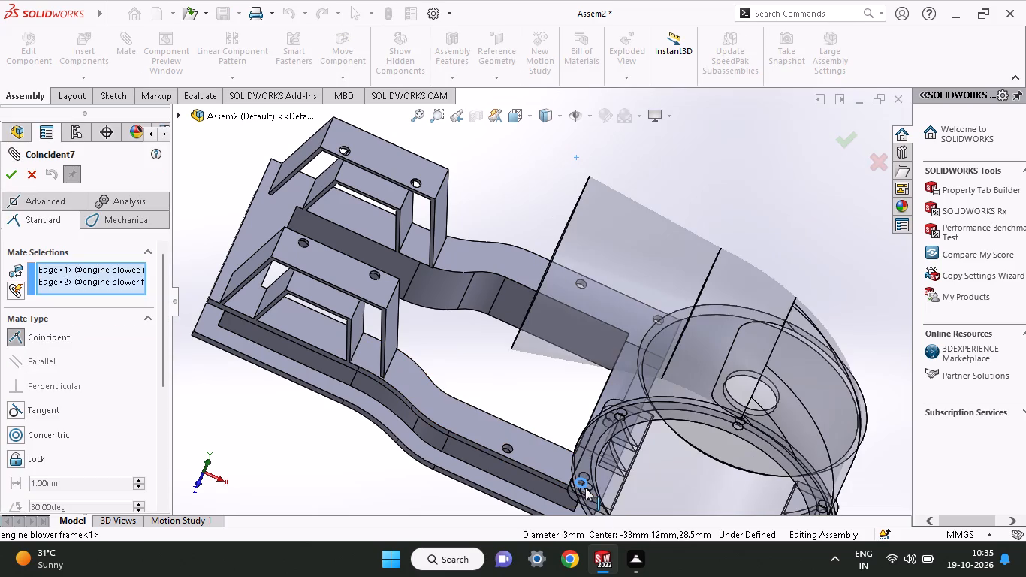
middle_drag(526, 319, 509, 260)
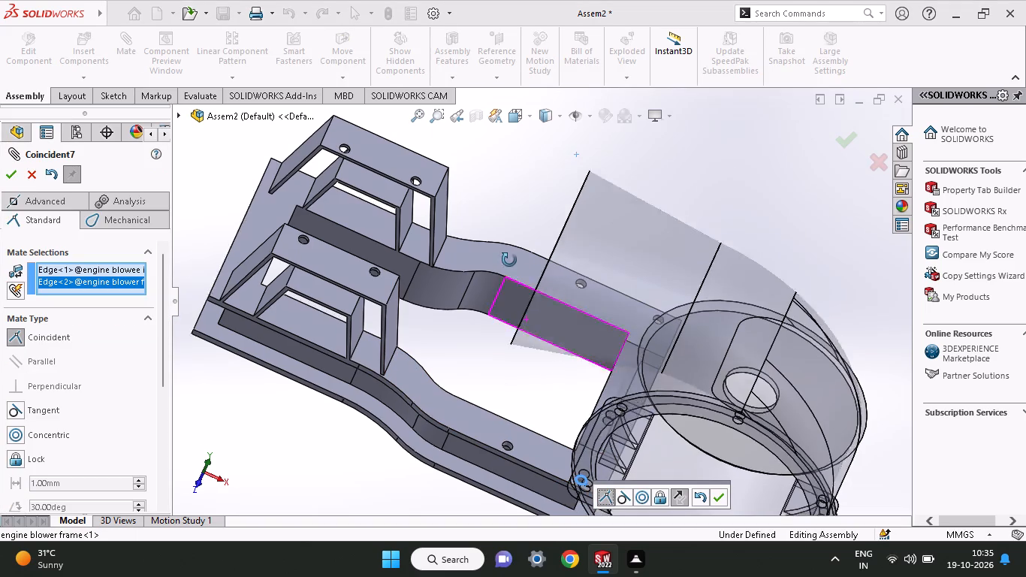
middle_drag(509, 260, 484, 258)
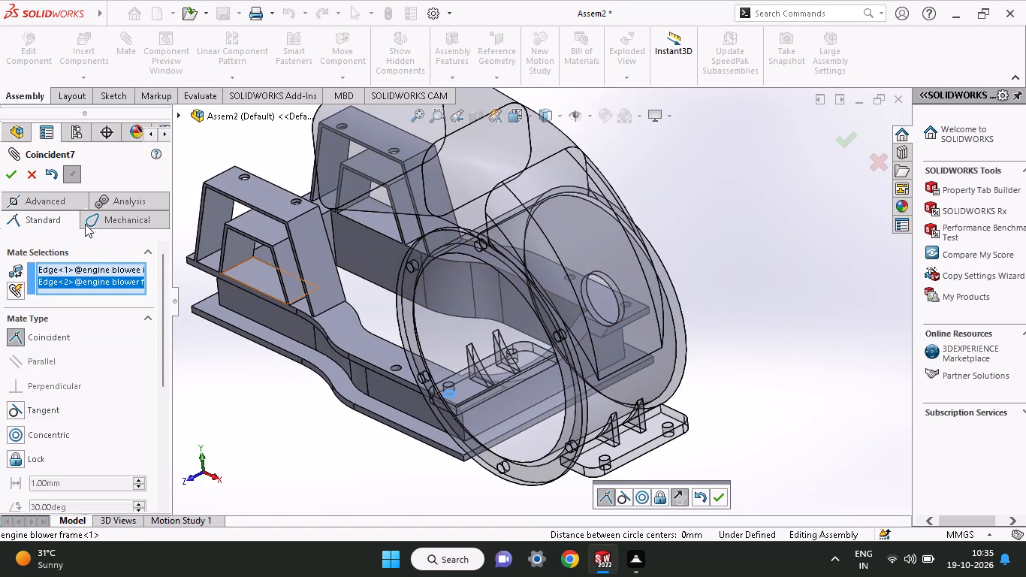
click(12, 174)
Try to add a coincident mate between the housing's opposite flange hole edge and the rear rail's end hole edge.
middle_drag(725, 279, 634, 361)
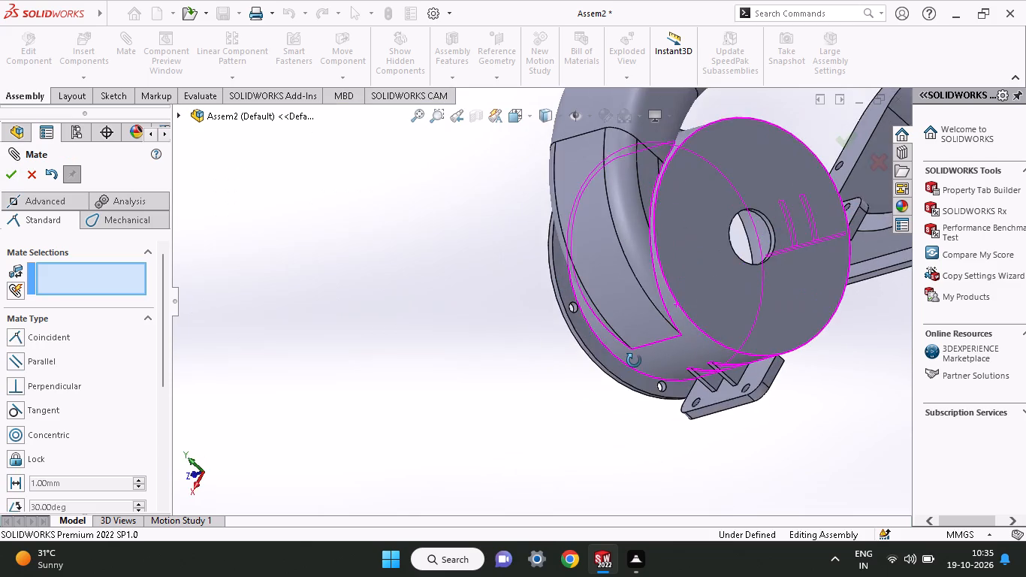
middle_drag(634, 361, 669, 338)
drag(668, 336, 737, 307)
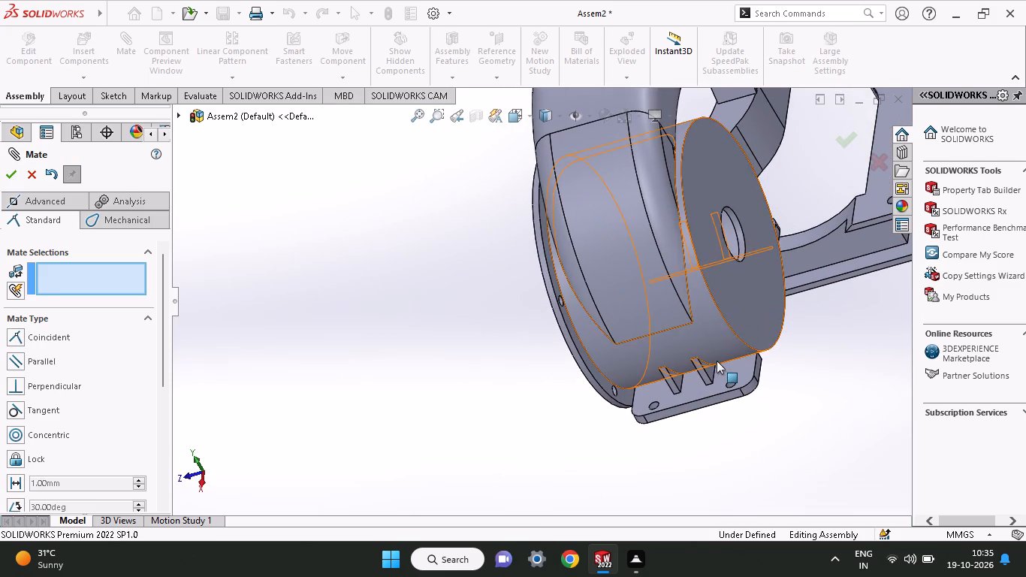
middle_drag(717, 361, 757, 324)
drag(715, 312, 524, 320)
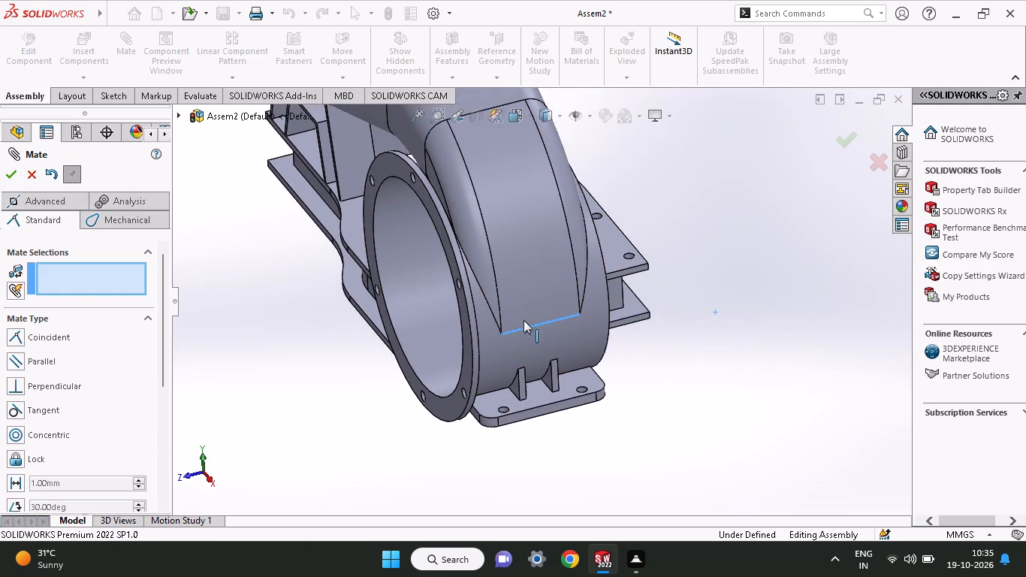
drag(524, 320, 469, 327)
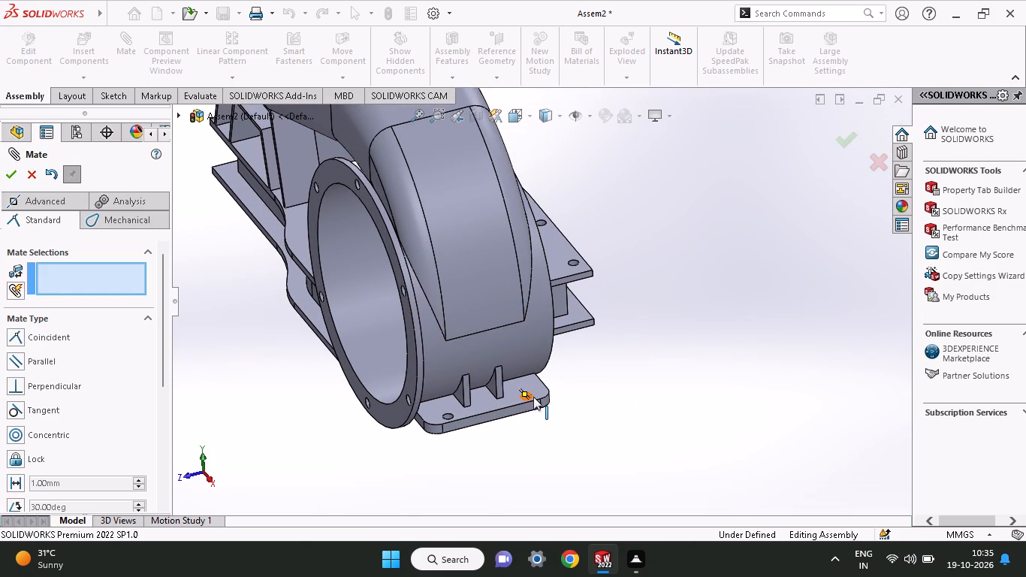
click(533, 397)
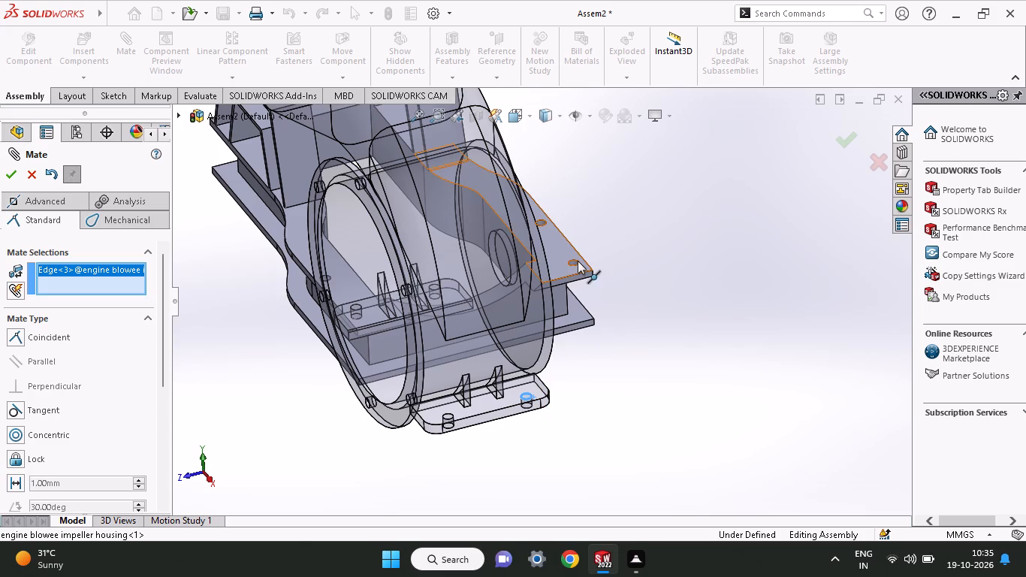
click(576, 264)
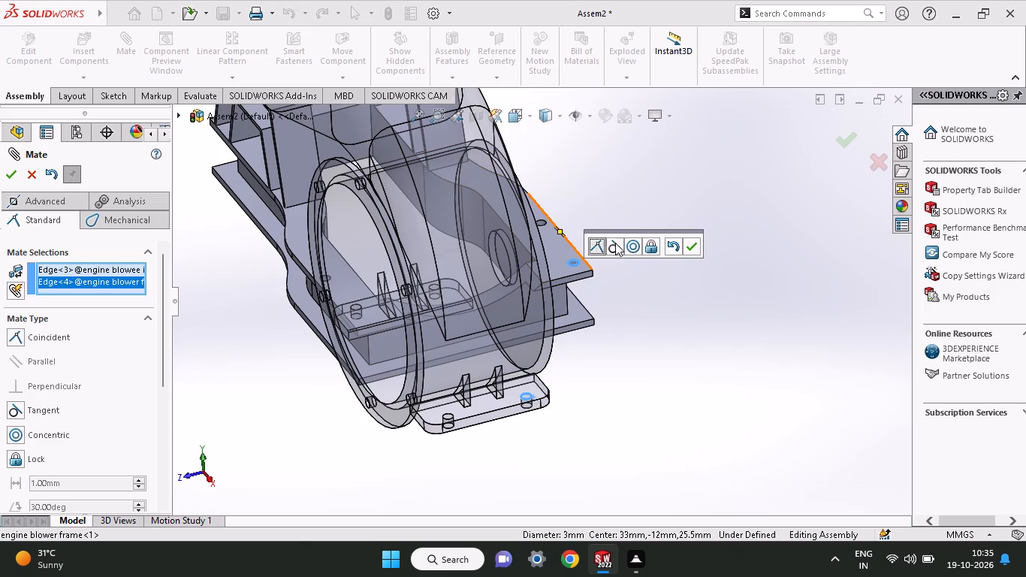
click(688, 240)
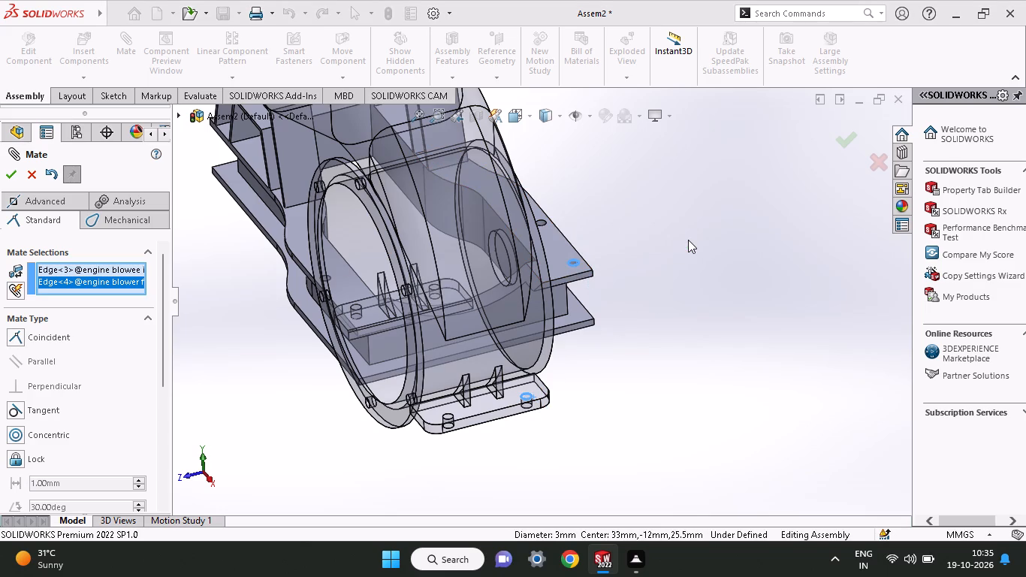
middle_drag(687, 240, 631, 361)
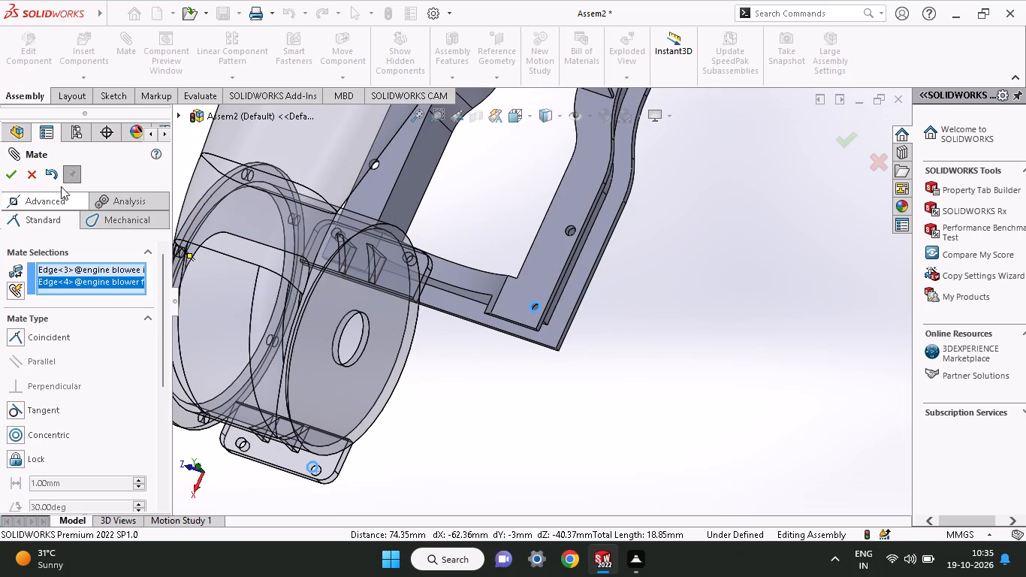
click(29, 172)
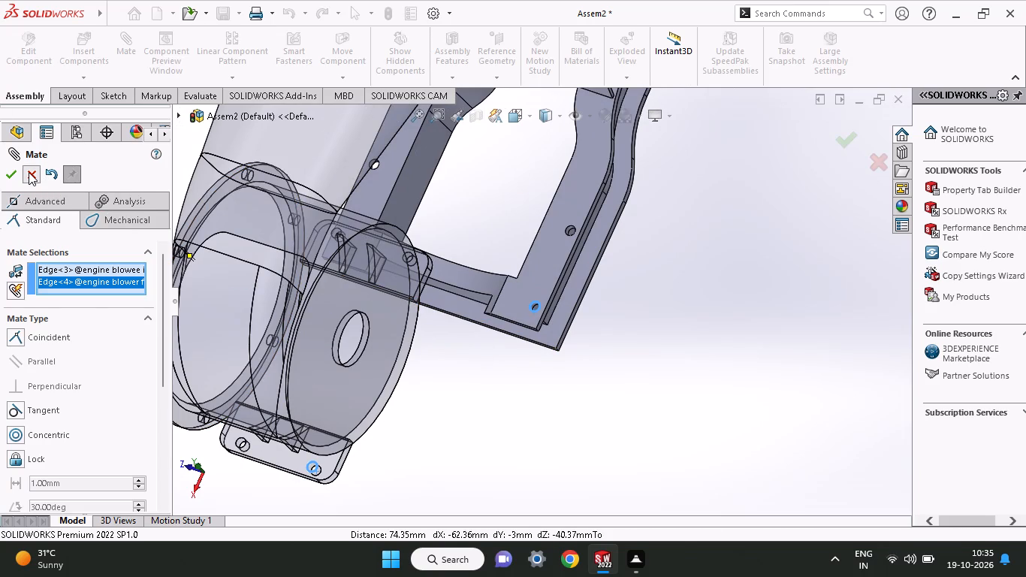
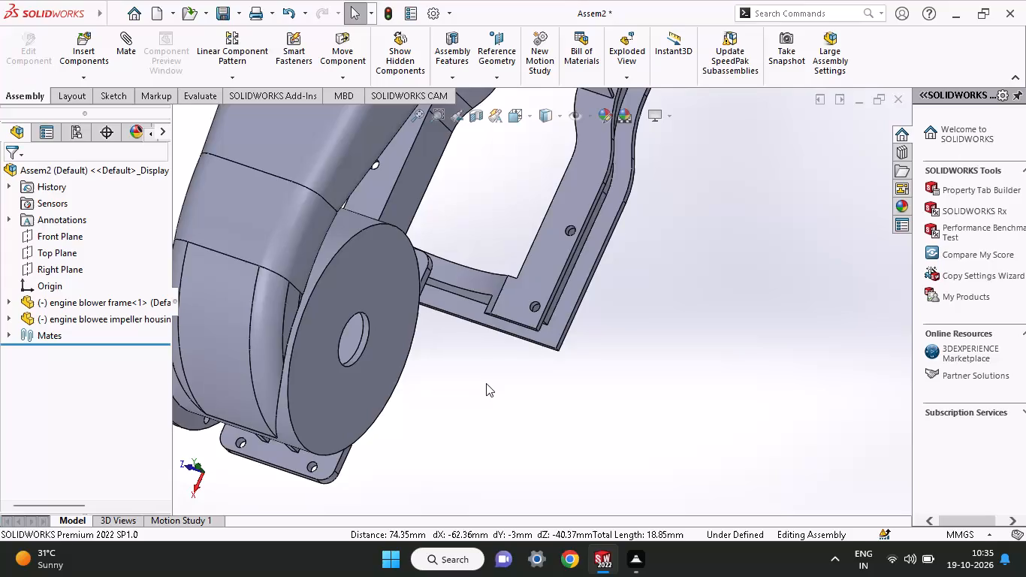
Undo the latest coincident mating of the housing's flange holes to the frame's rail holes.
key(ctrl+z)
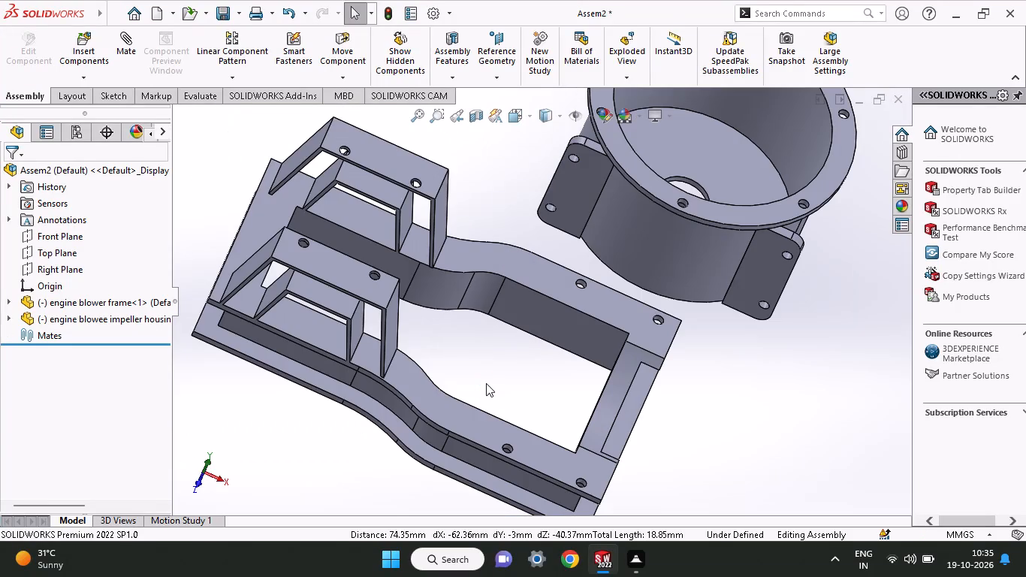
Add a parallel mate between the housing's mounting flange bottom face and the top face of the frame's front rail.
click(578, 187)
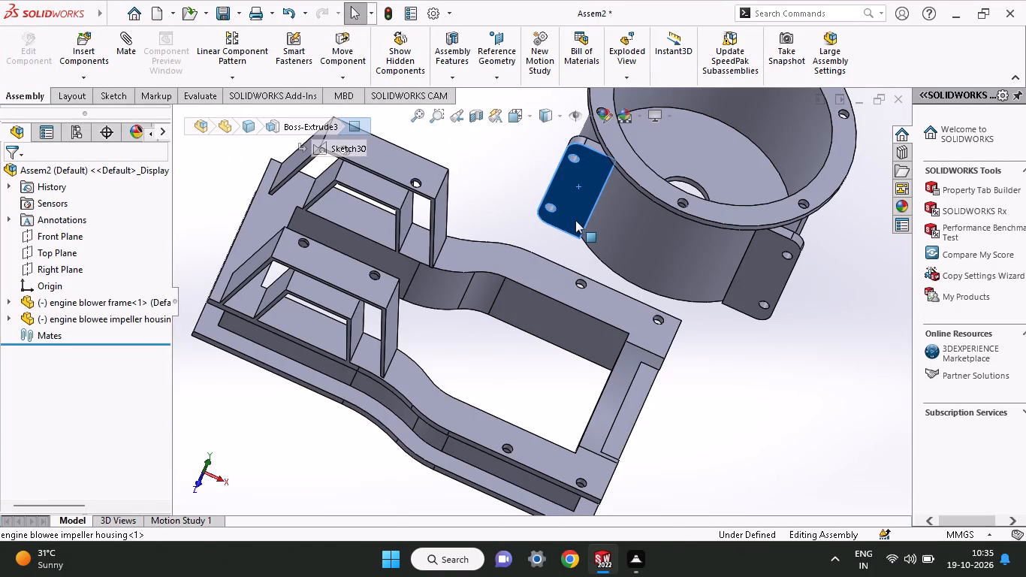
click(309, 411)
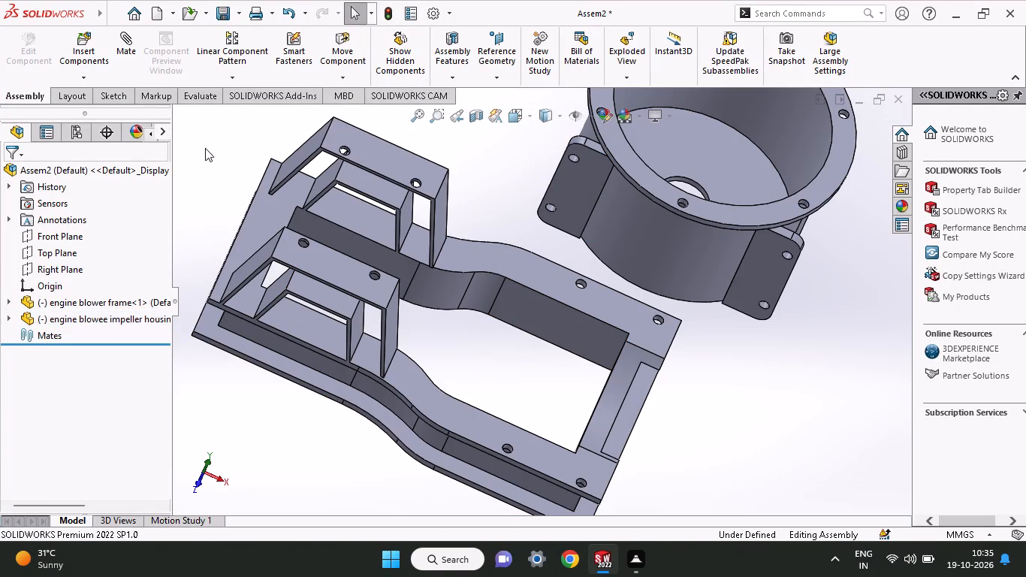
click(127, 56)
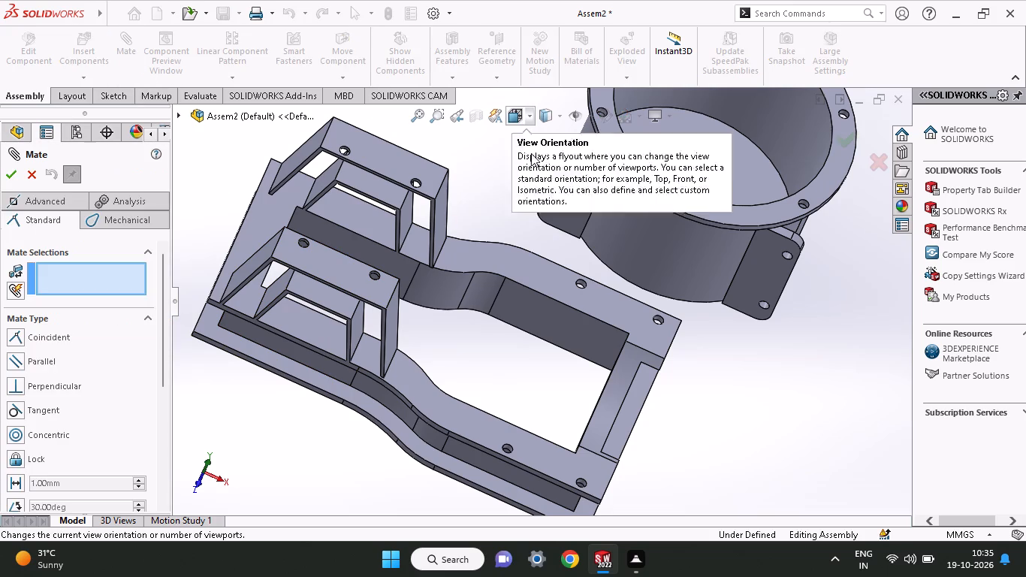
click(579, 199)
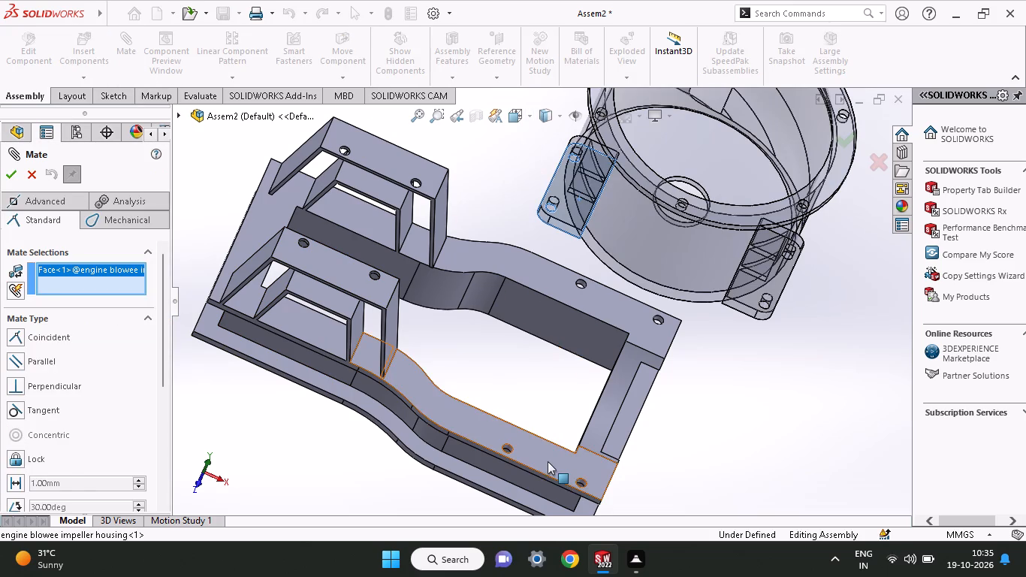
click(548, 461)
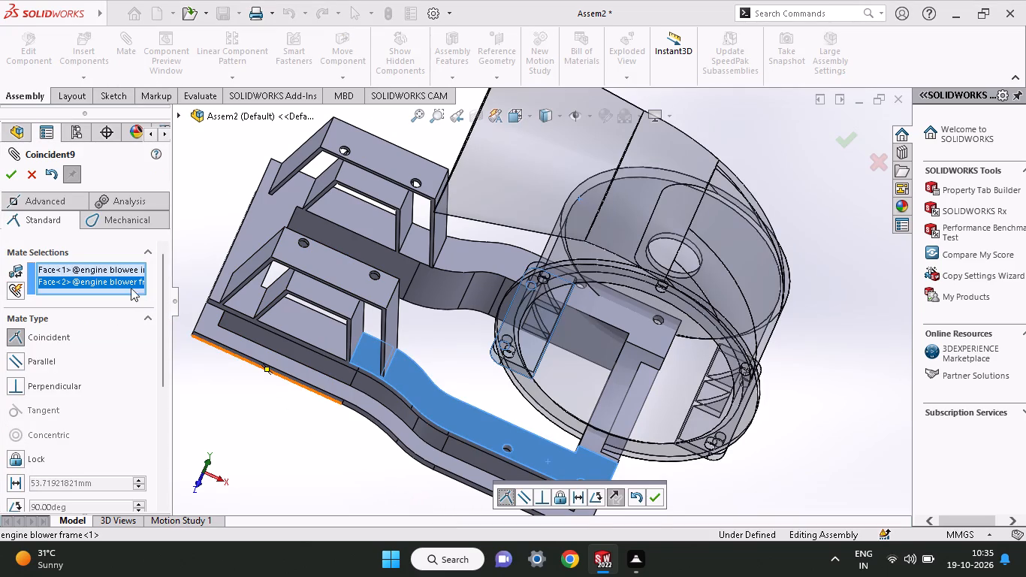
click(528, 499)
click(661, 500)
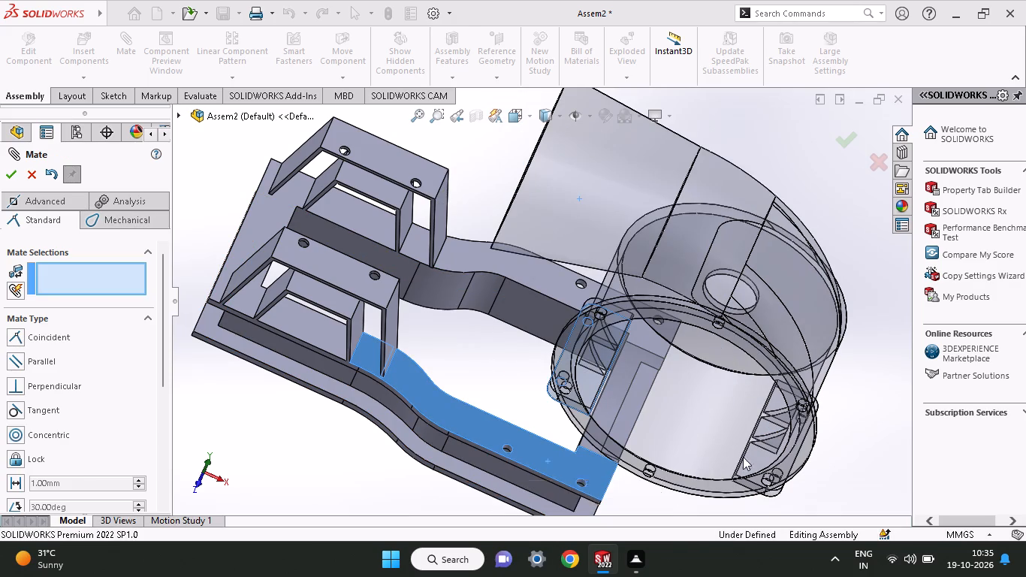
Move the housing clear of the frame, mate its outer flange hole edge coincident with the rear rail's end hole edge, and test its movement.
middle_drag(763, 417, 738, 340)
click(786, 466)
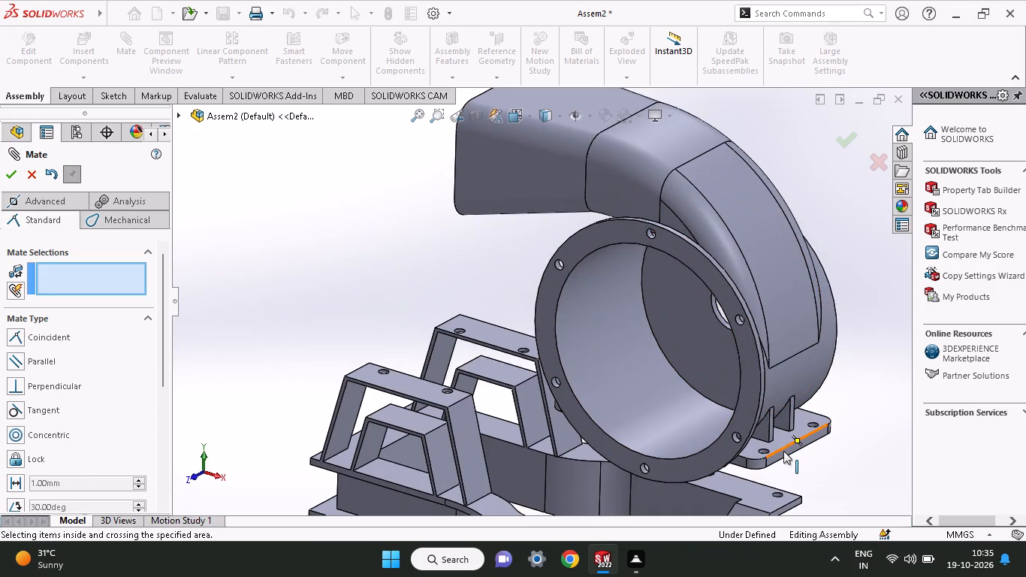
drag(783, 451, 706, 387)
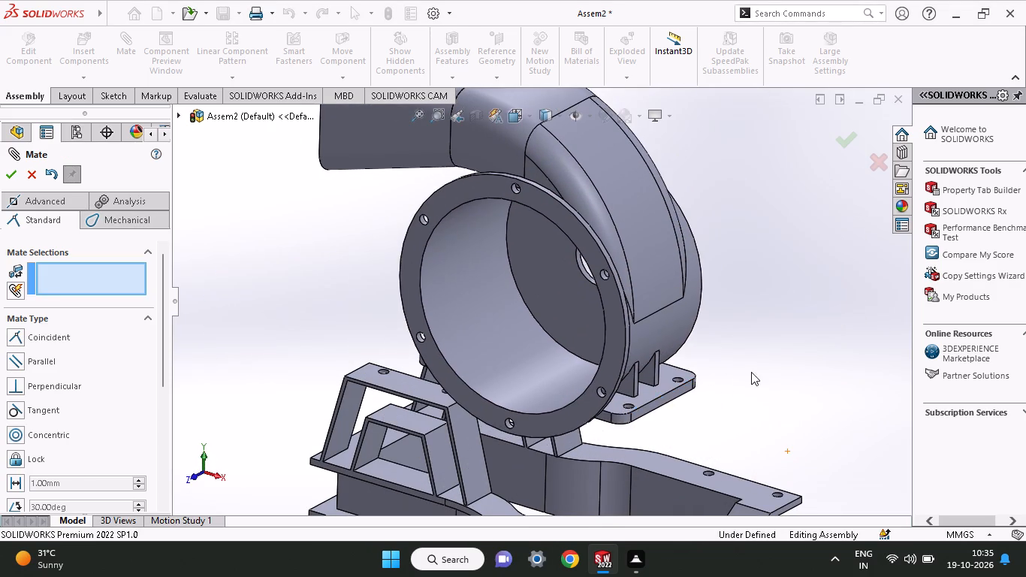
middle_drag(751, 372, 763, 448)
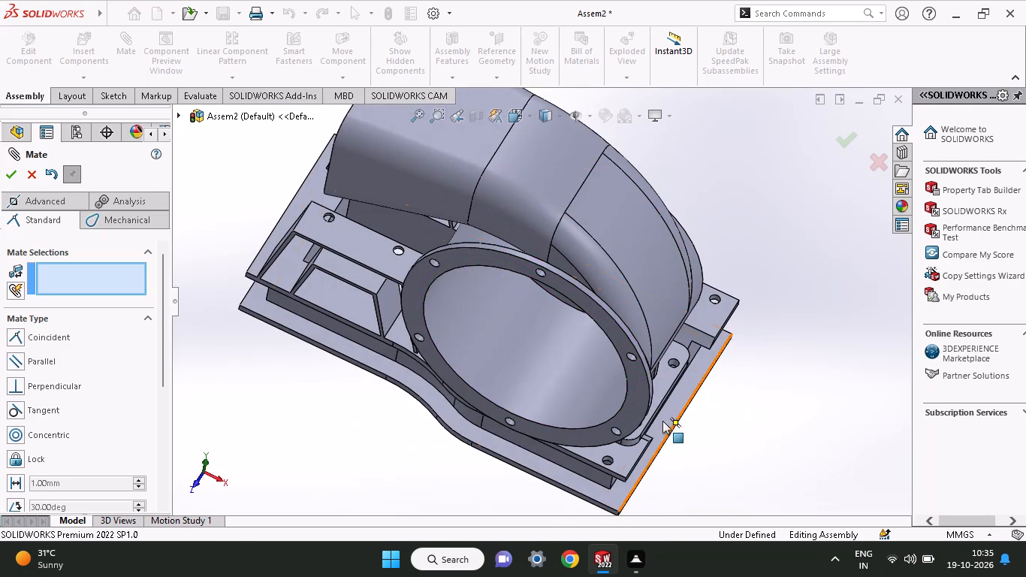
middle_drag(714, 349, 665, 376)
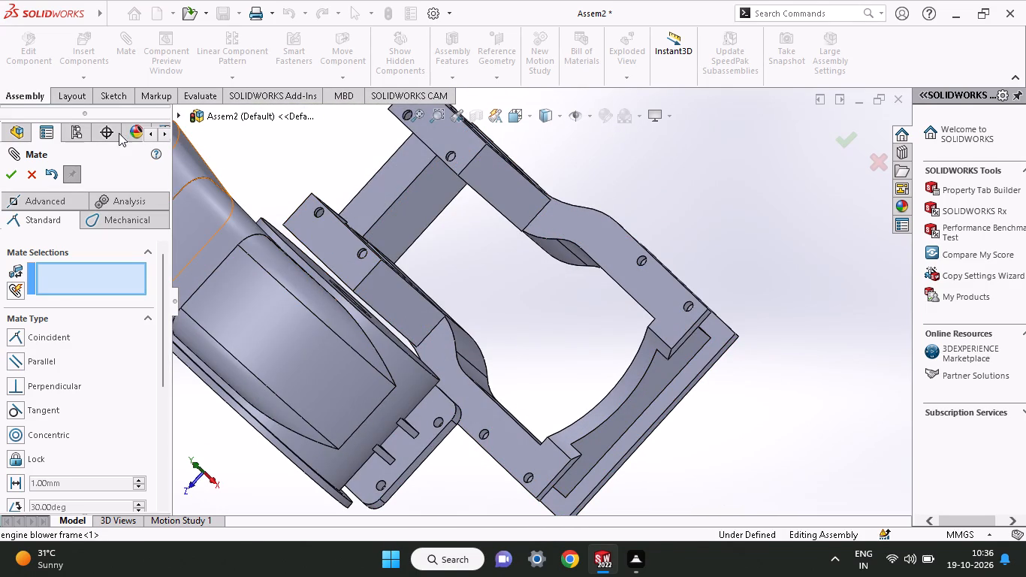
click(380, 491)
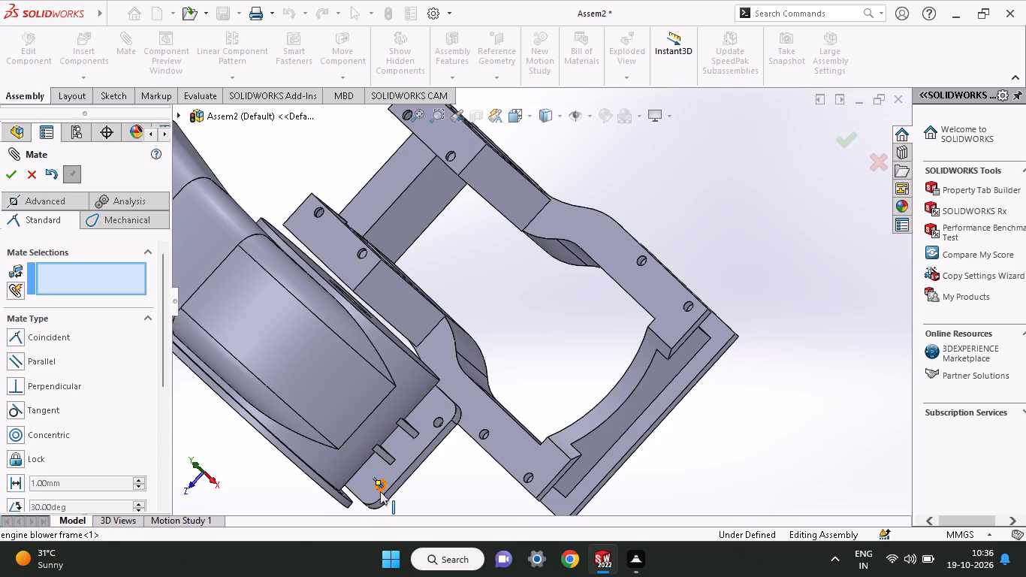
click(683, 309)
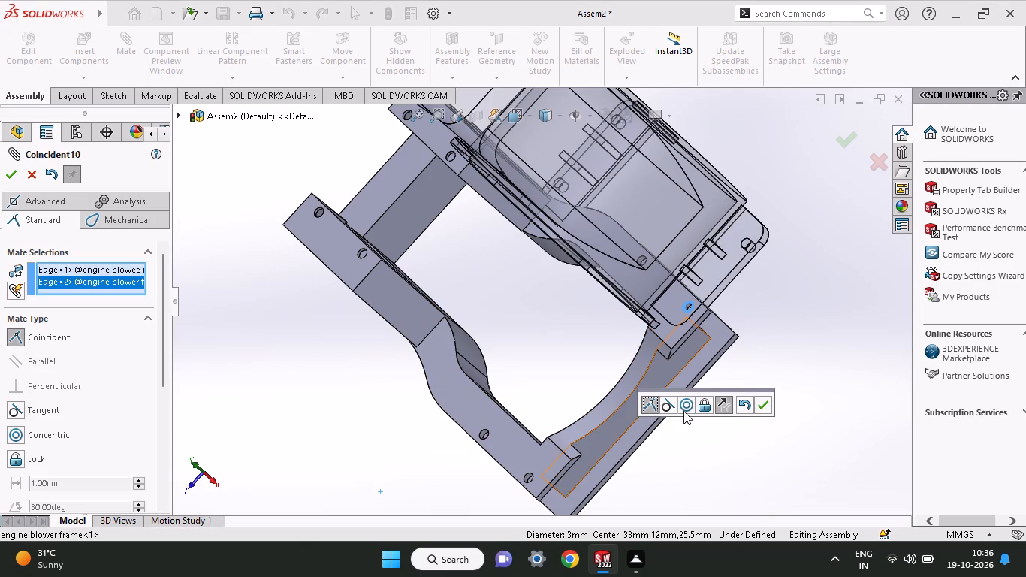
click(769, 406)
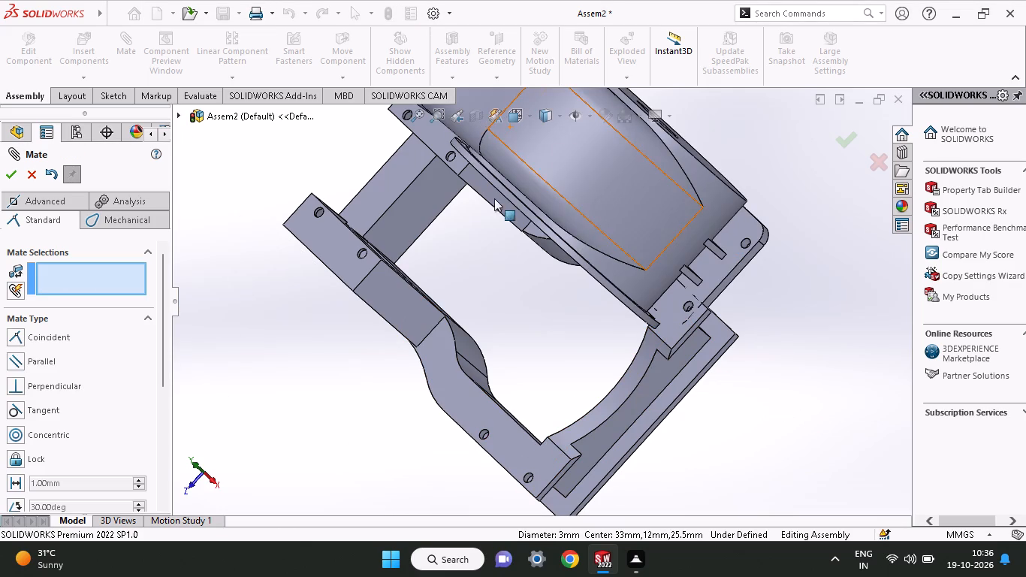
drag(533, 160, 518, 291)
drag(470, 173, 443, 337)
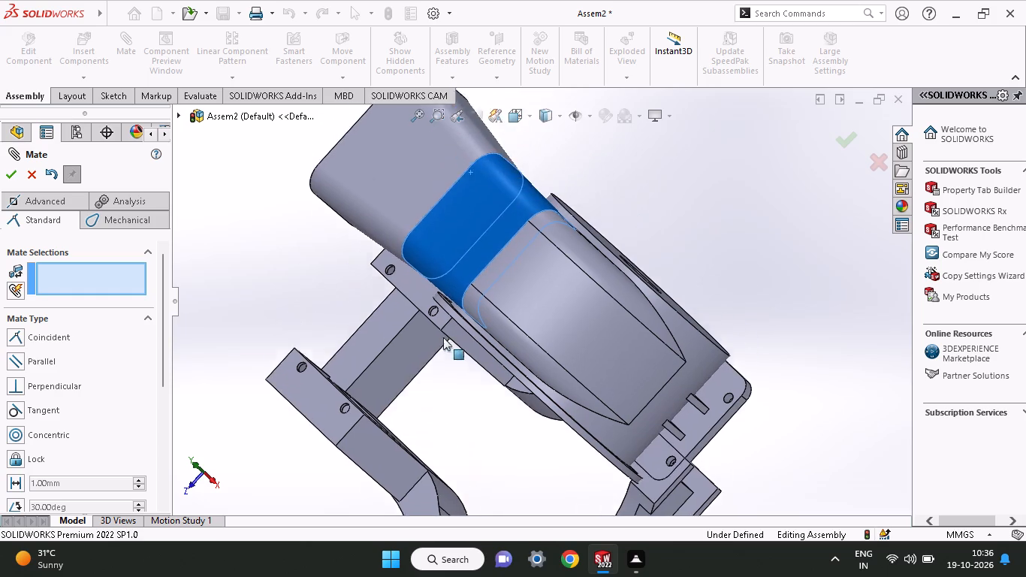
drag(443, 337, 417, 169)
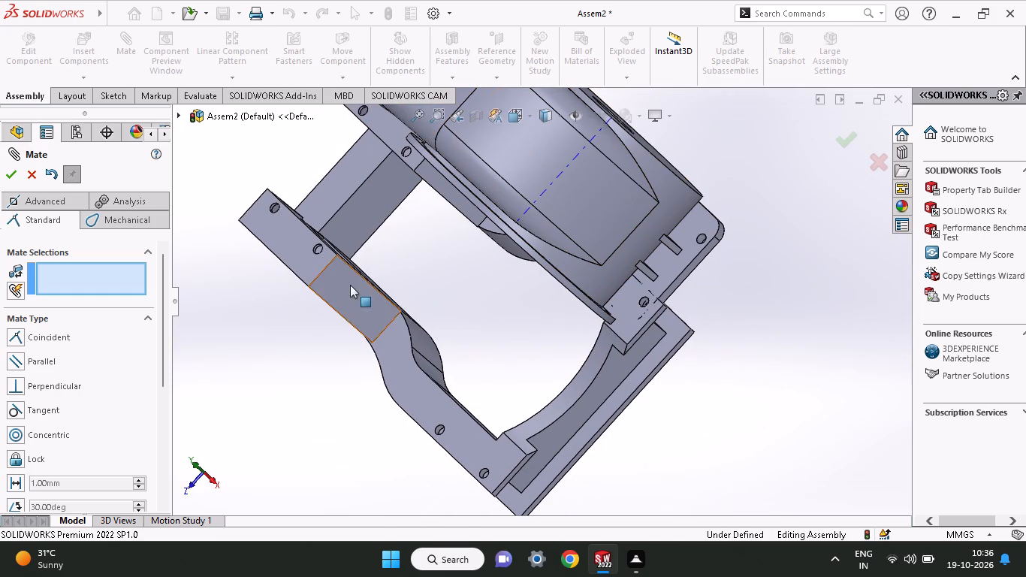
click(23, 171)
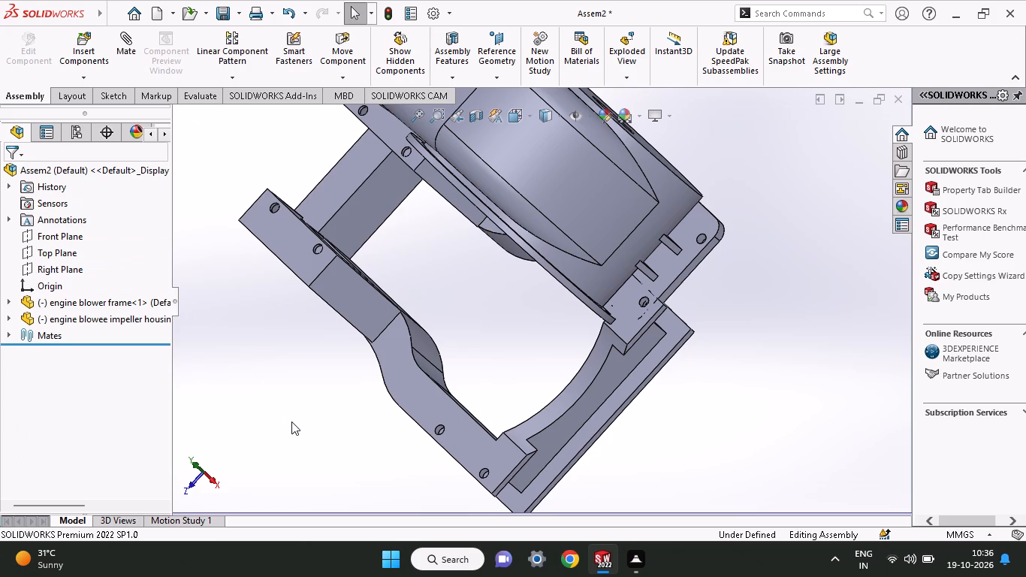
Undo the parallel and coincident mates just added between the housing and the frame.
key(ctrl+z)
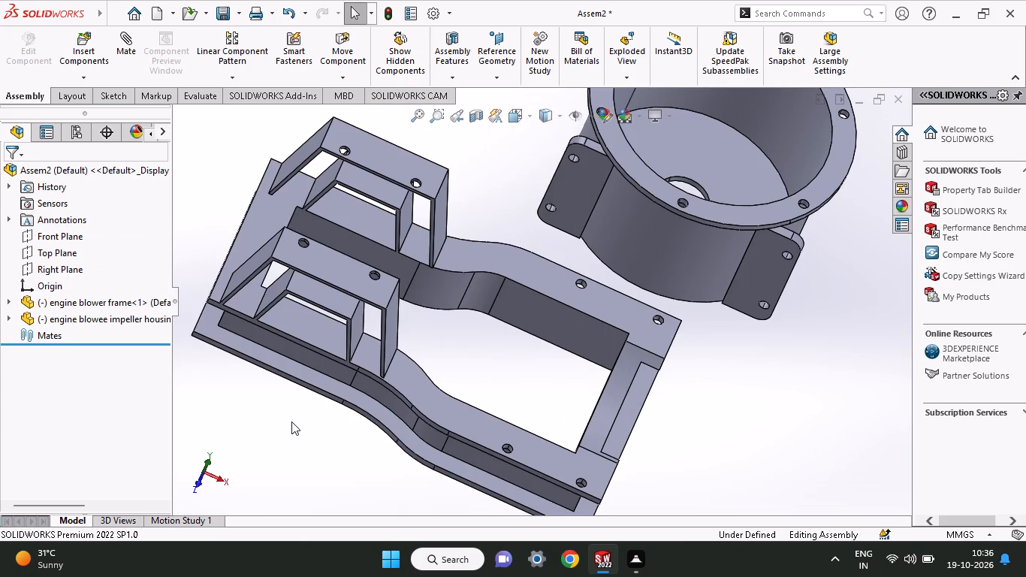
Move the unmated impeller housing across the frame from the rear rail to the front rail side, with its flange holes accessible.
middle_drag(738, 326, 686, 347)
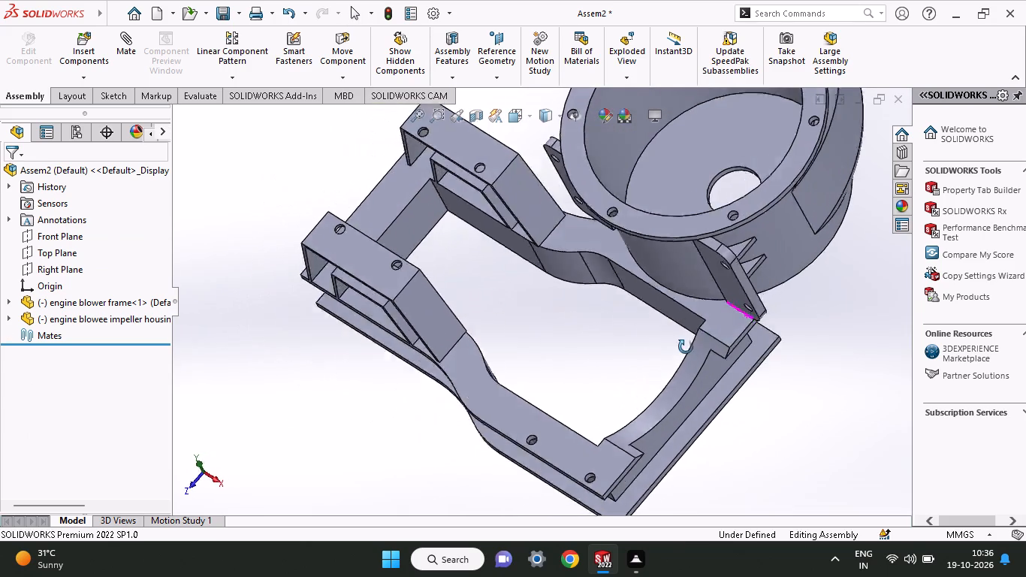
middle_drag(686, 347, 677, 361)
drag(722, 303, 713, 331)
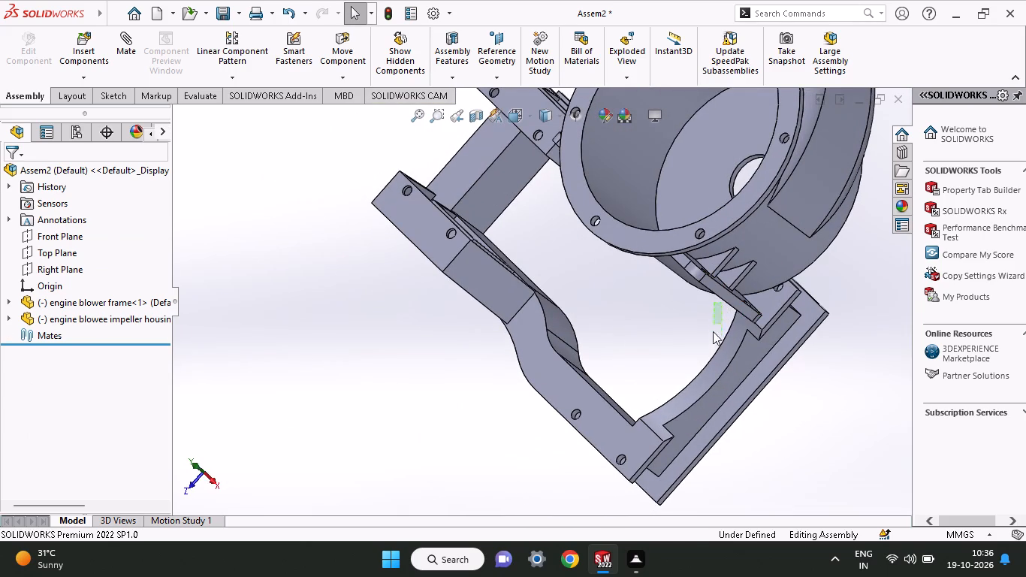
drag(713, 331, 714, 327)
drag(727, 285, 439, 444)
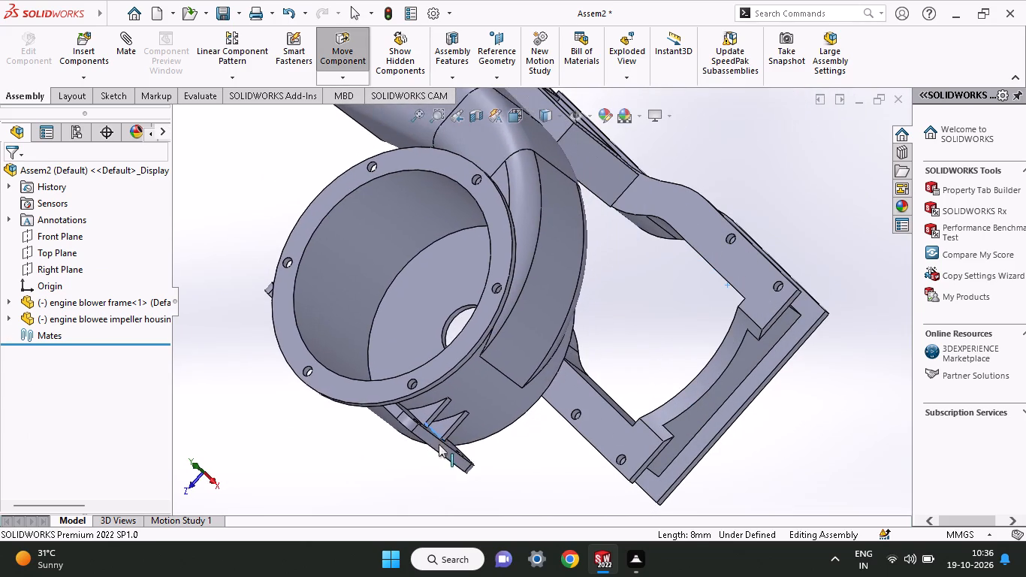
drag(439, 444, 438, 450)
middle_drag(685, 406, 699, 302)
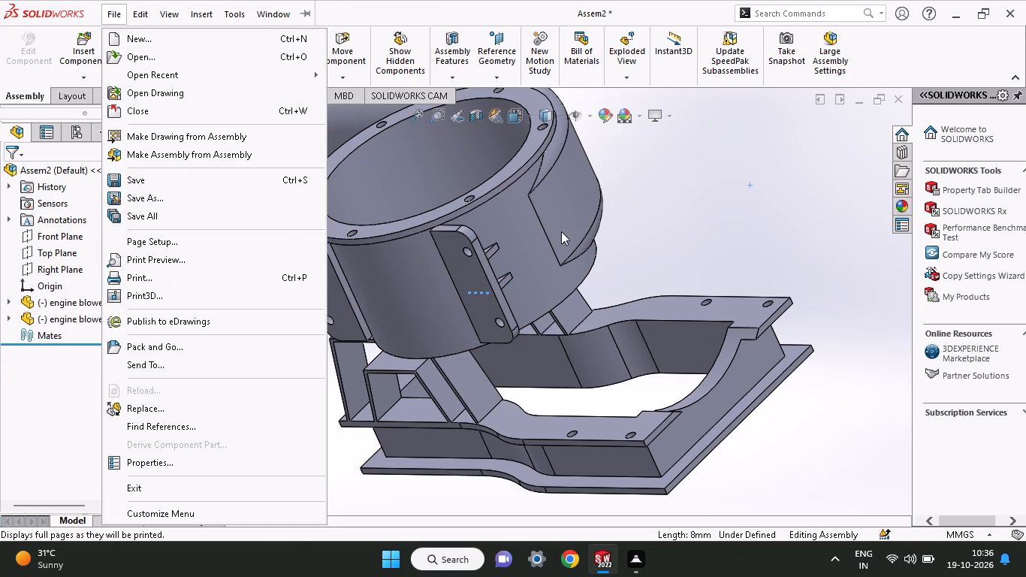
click(617, 222)
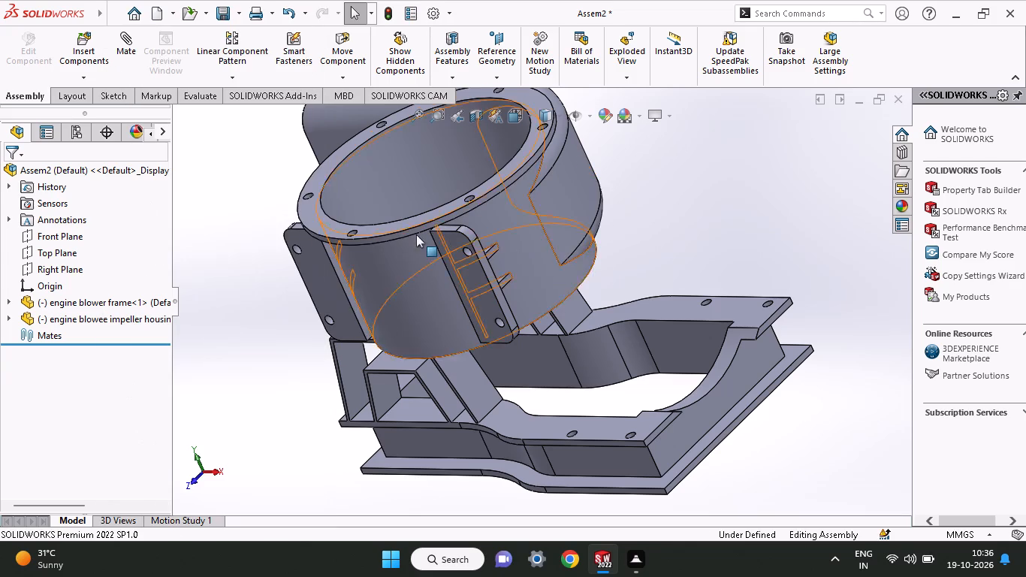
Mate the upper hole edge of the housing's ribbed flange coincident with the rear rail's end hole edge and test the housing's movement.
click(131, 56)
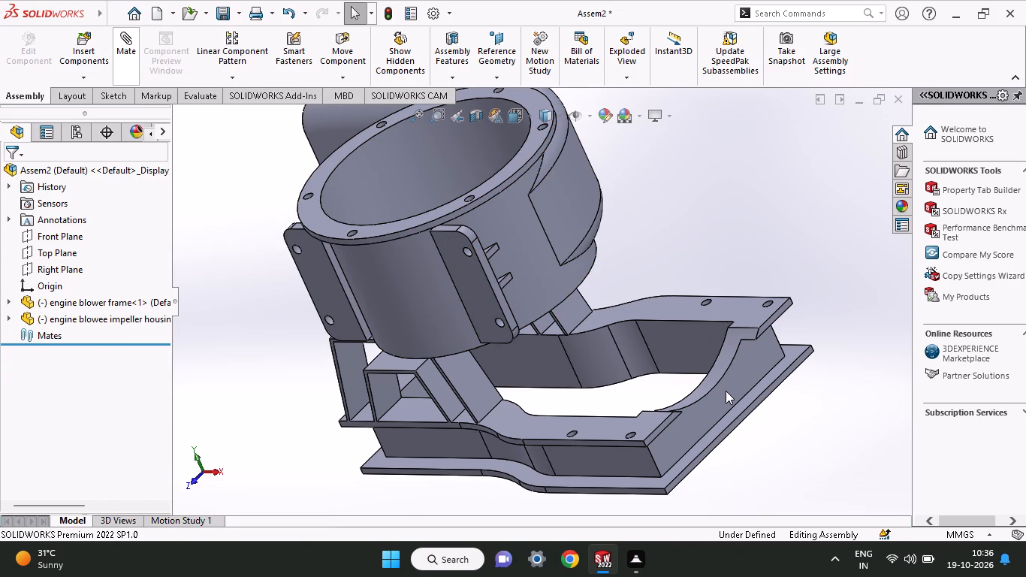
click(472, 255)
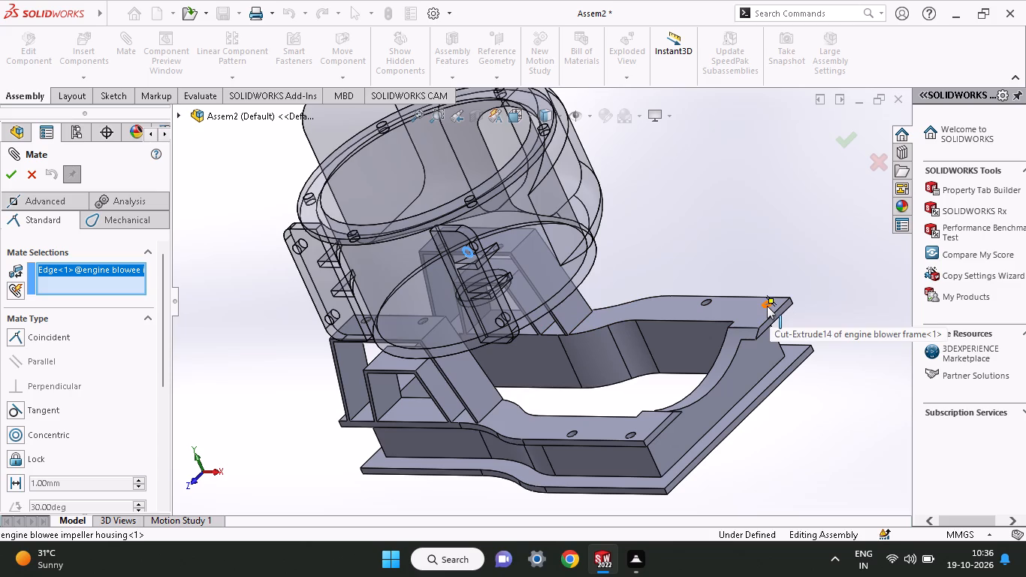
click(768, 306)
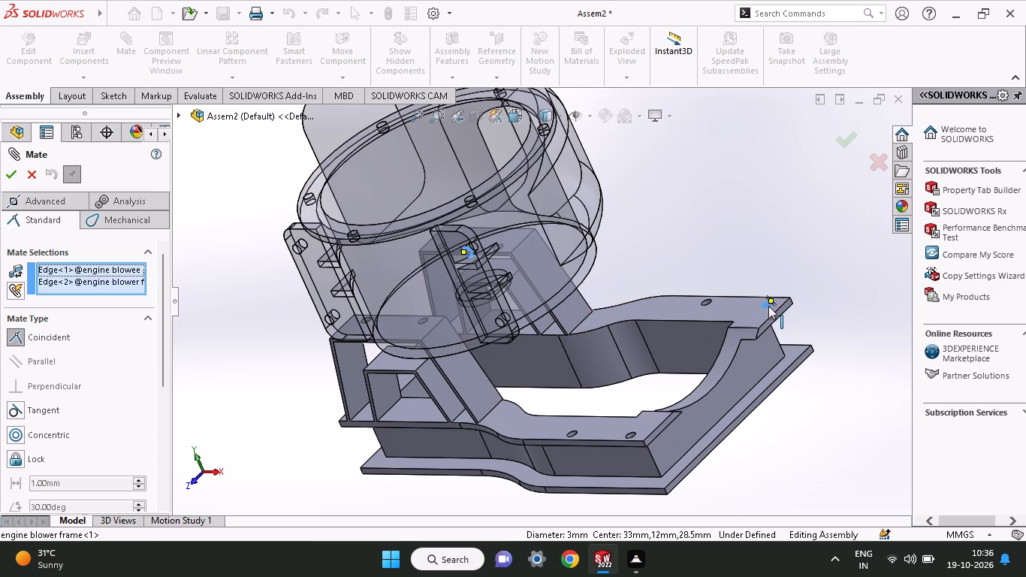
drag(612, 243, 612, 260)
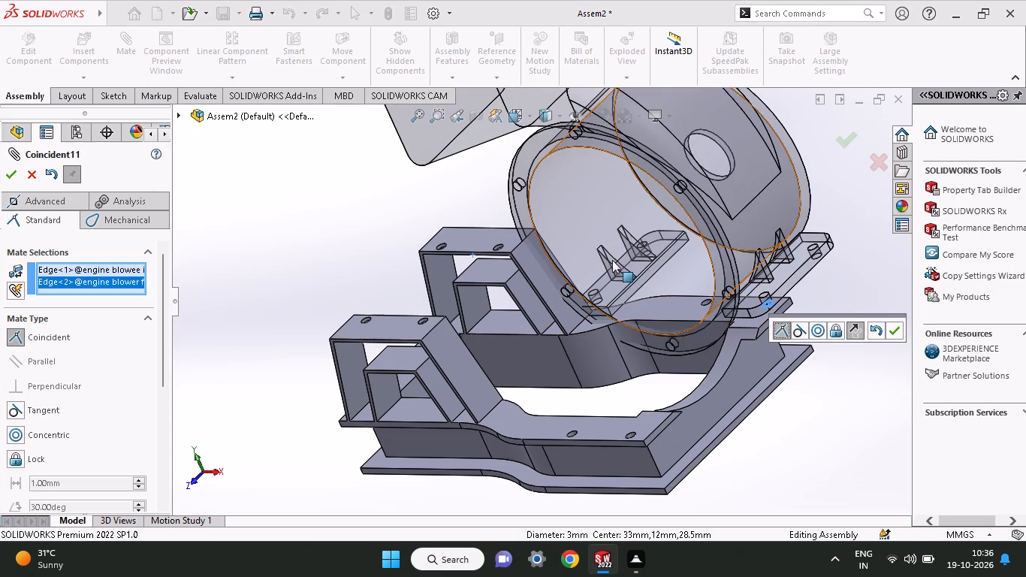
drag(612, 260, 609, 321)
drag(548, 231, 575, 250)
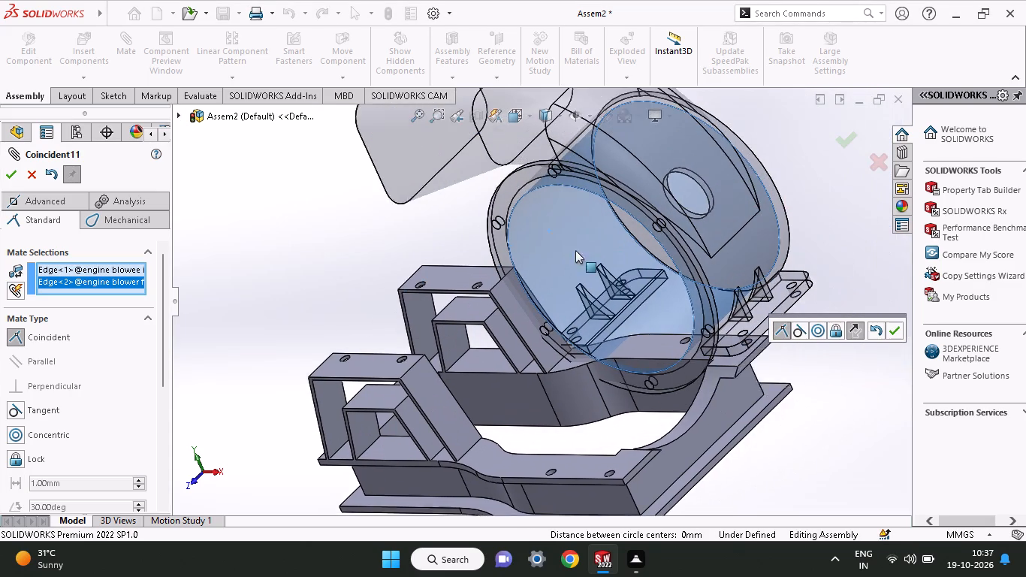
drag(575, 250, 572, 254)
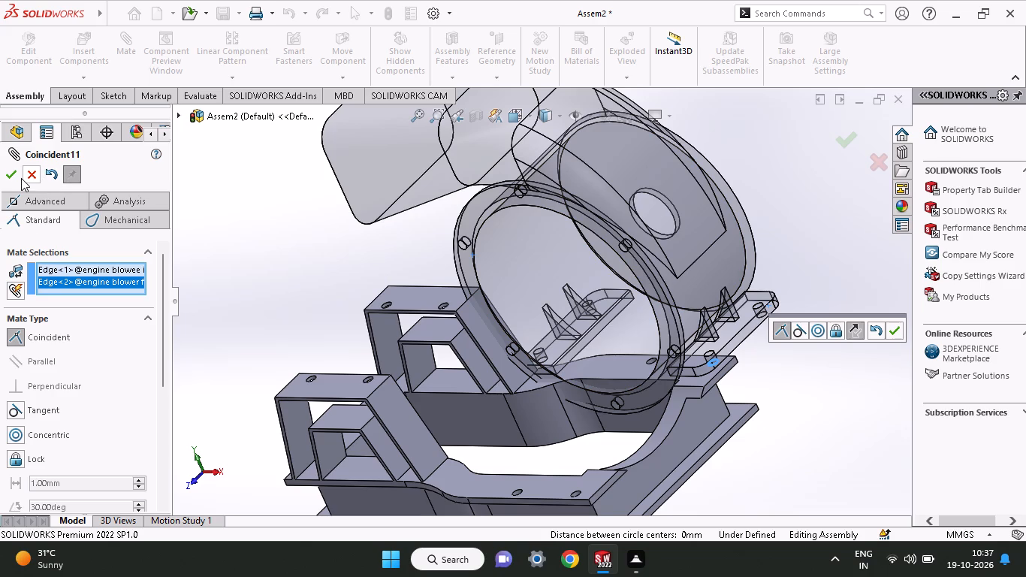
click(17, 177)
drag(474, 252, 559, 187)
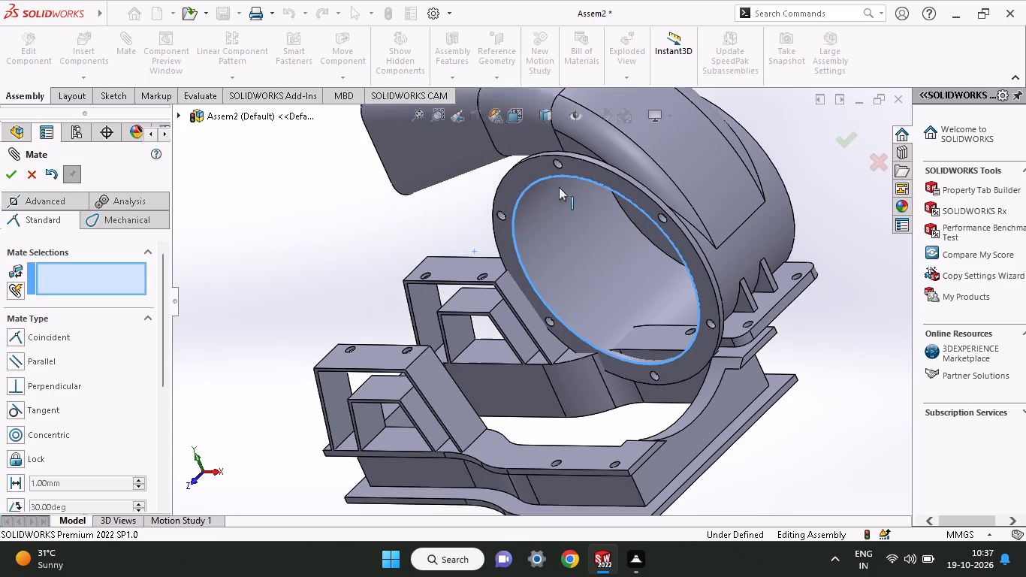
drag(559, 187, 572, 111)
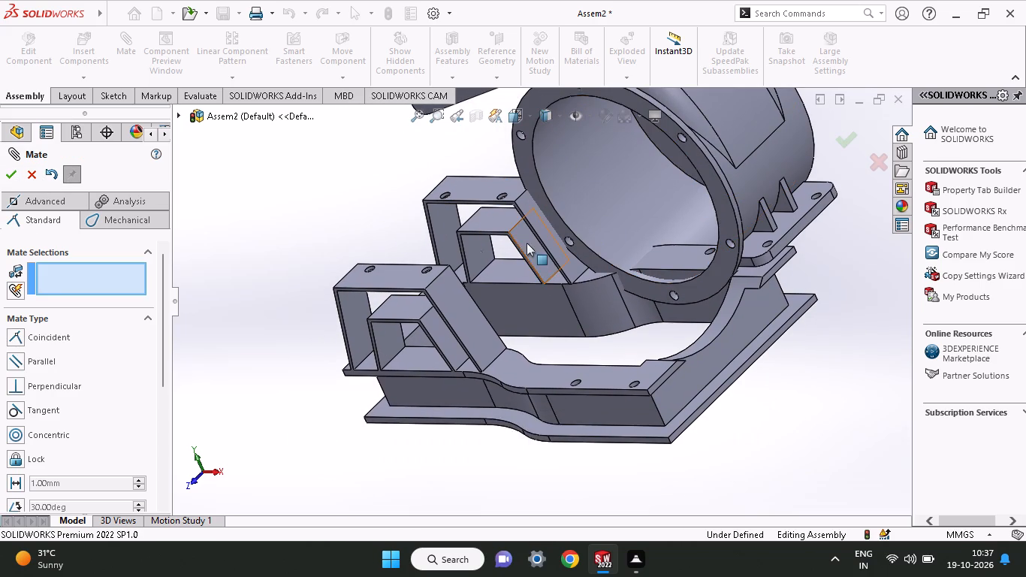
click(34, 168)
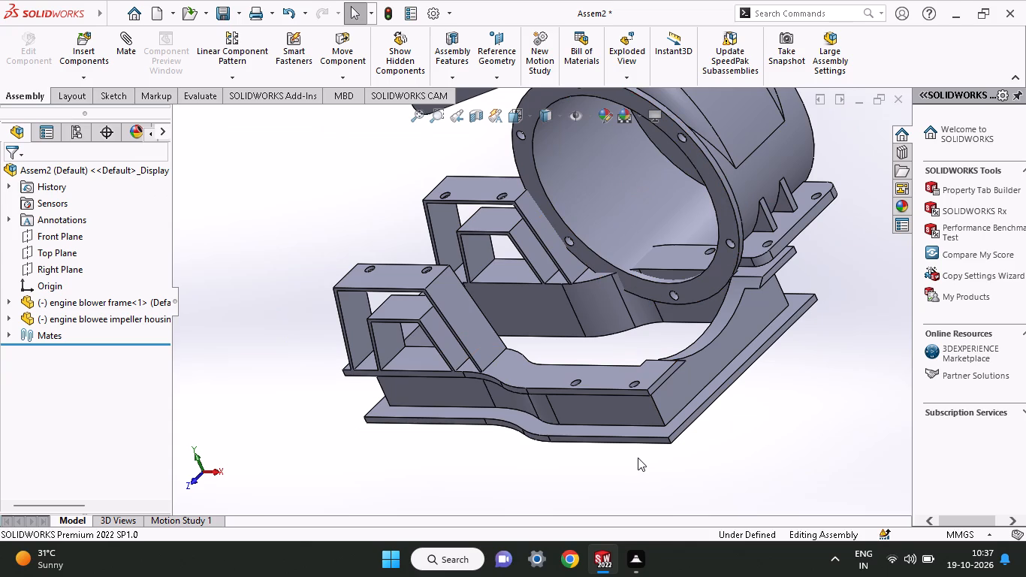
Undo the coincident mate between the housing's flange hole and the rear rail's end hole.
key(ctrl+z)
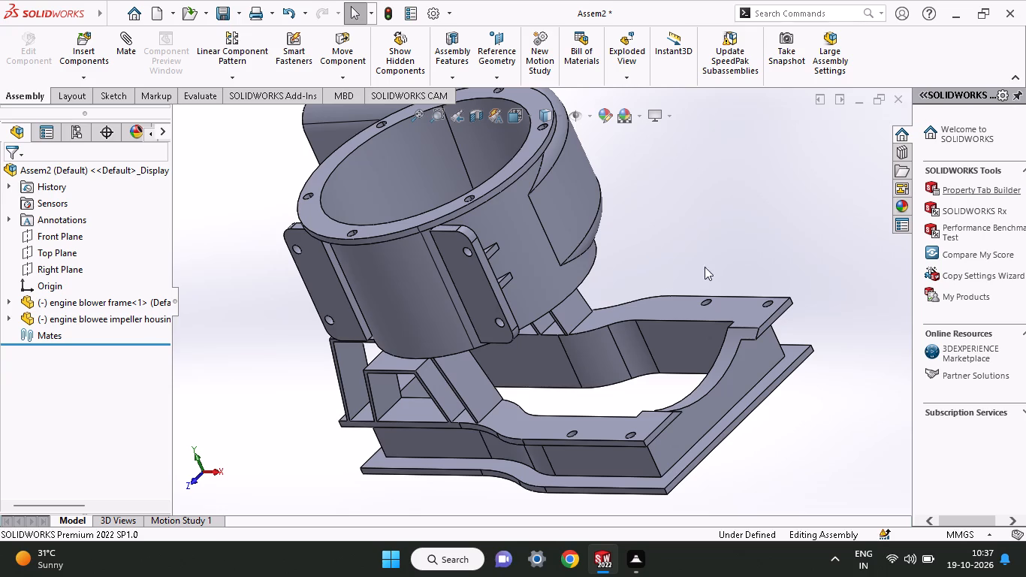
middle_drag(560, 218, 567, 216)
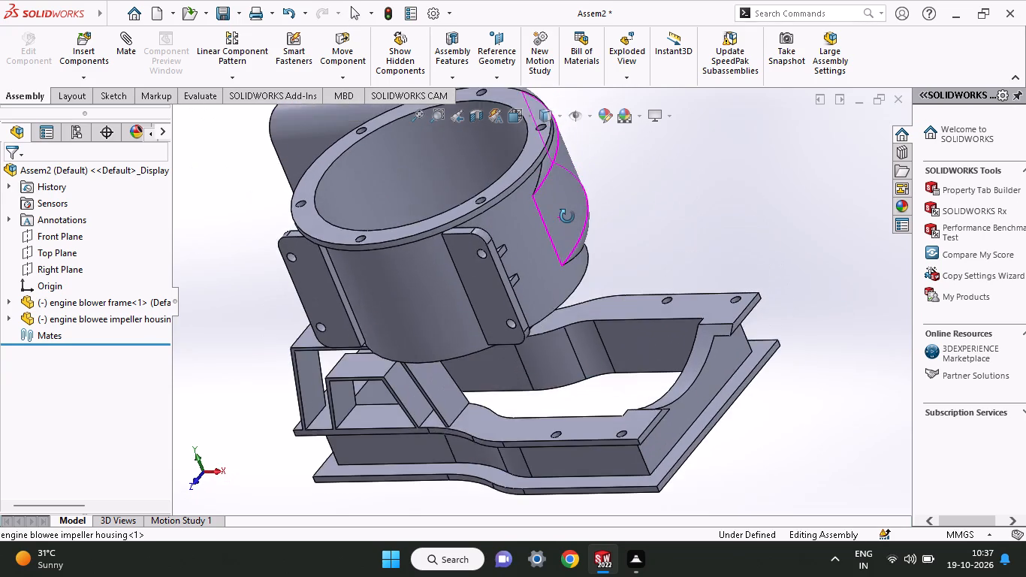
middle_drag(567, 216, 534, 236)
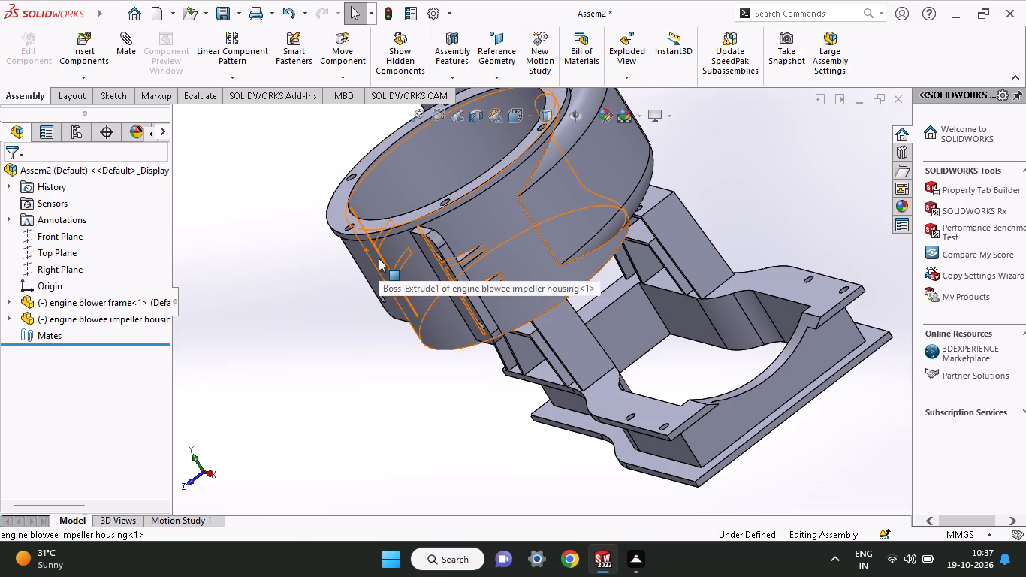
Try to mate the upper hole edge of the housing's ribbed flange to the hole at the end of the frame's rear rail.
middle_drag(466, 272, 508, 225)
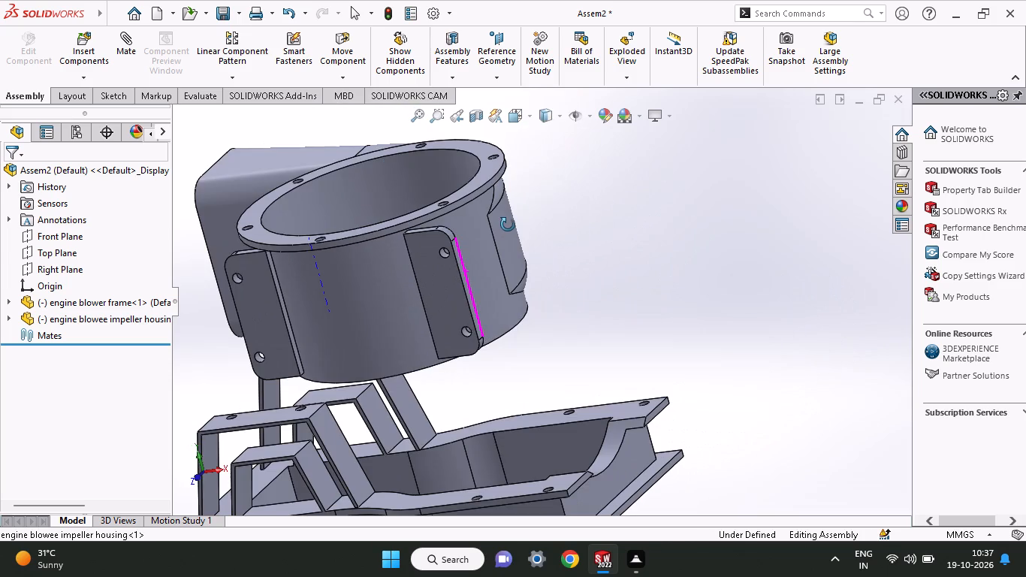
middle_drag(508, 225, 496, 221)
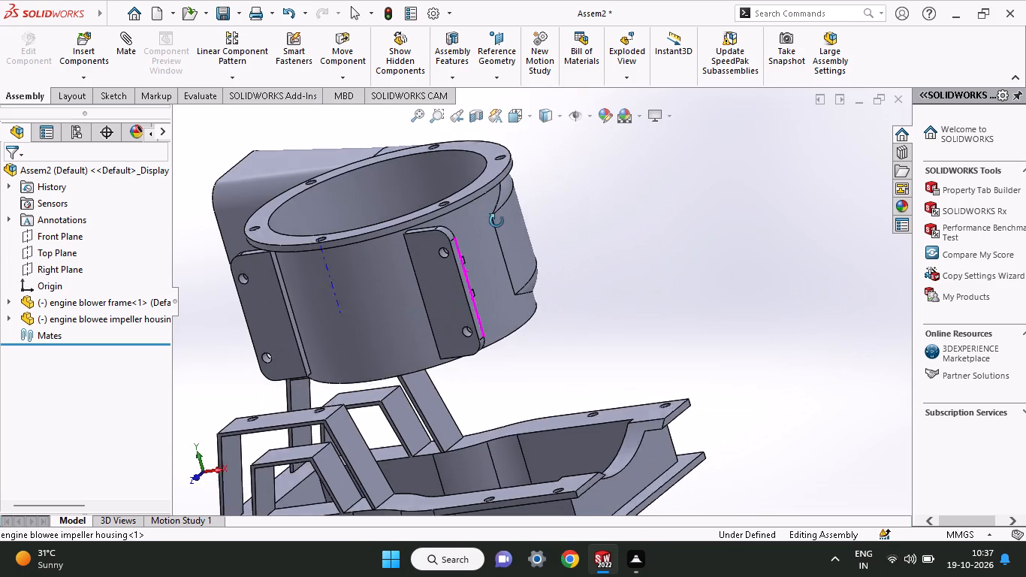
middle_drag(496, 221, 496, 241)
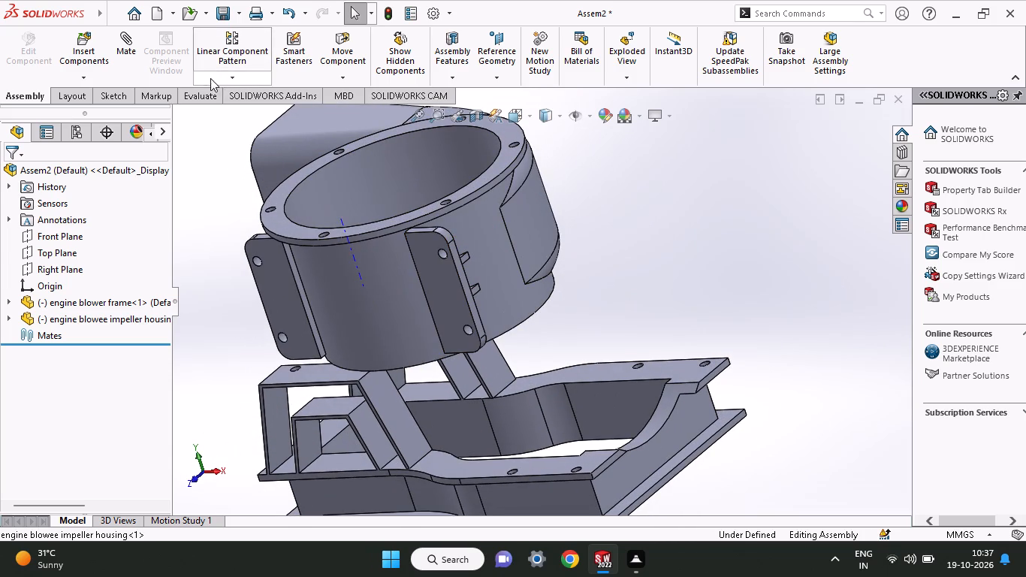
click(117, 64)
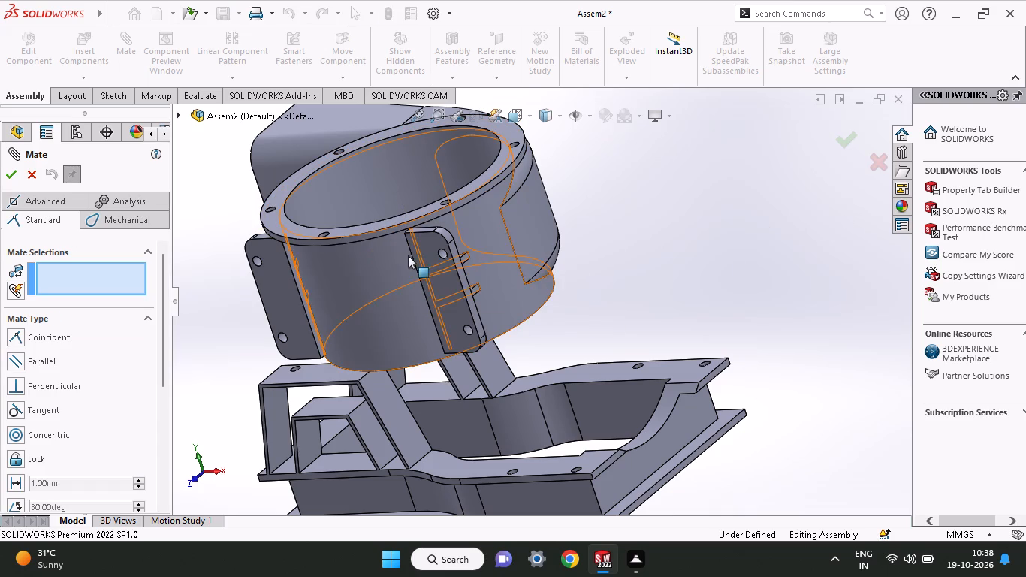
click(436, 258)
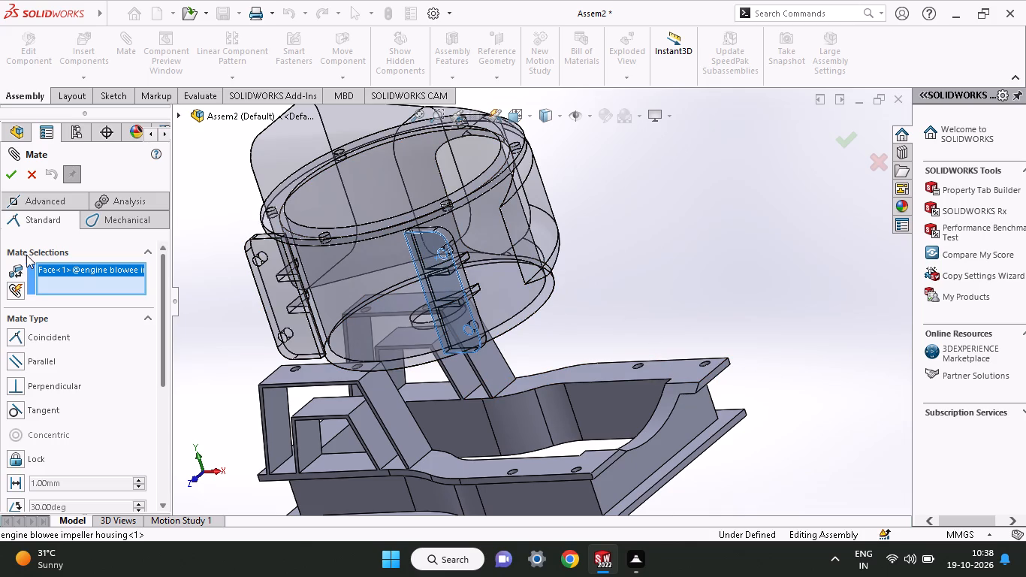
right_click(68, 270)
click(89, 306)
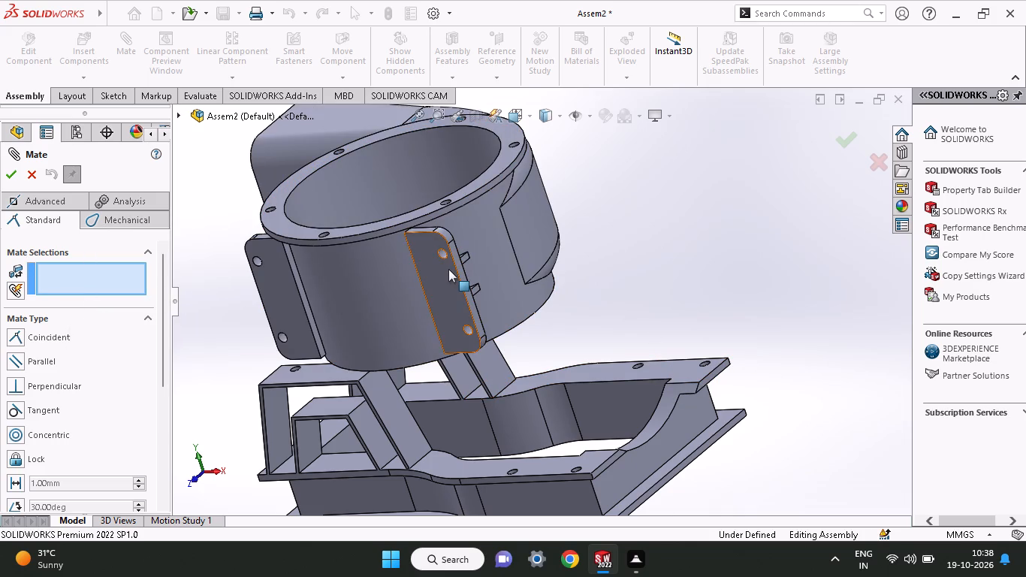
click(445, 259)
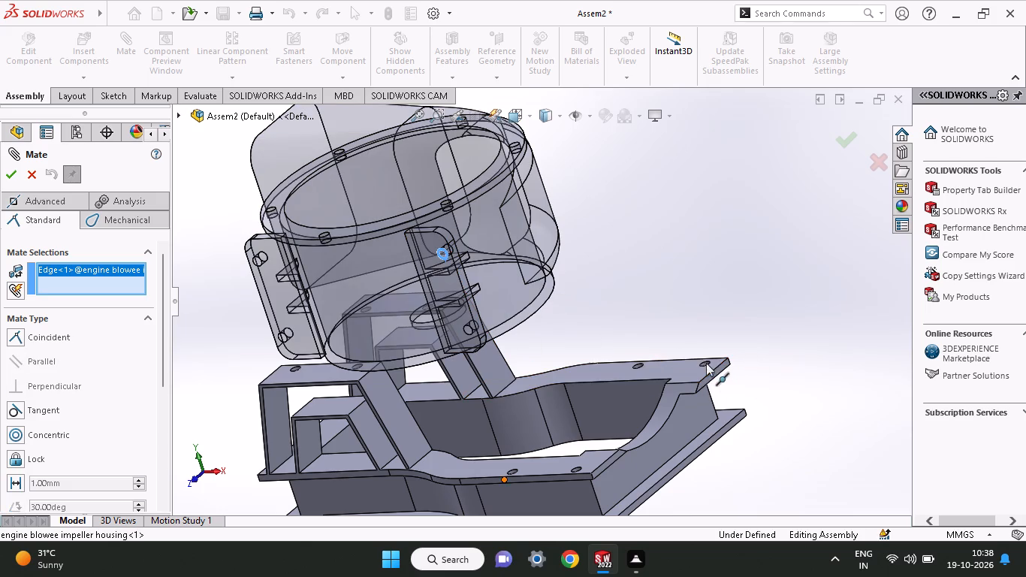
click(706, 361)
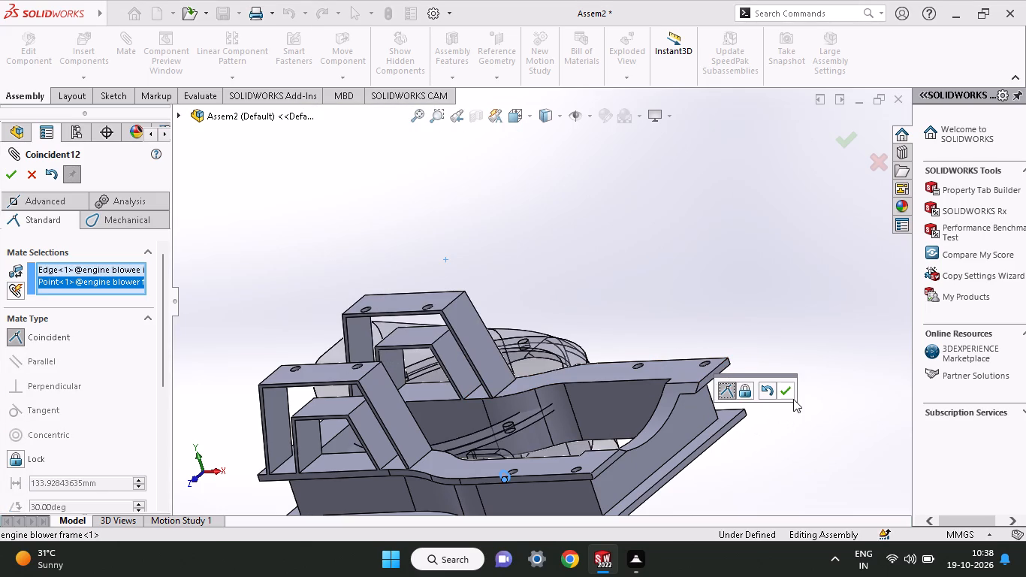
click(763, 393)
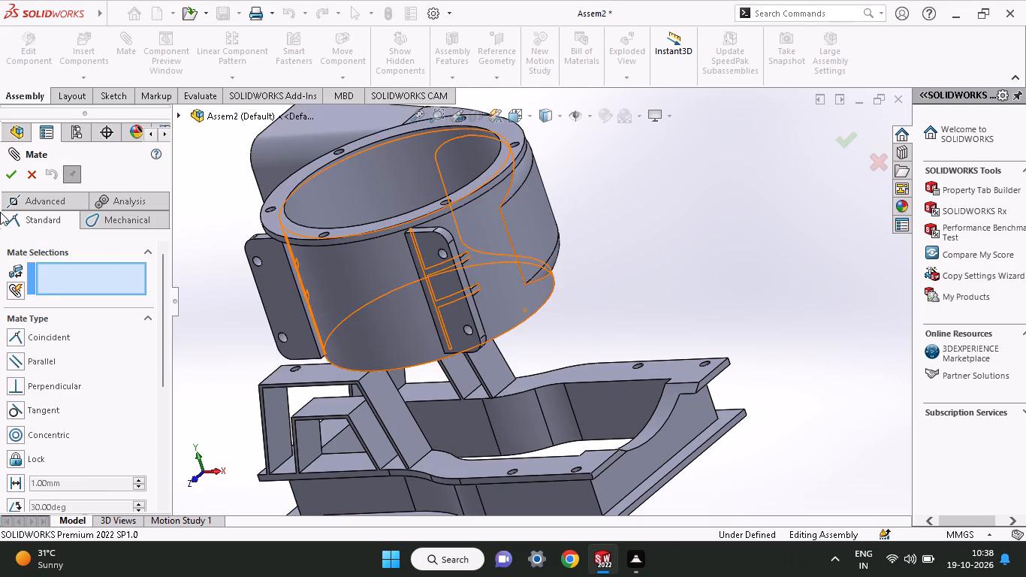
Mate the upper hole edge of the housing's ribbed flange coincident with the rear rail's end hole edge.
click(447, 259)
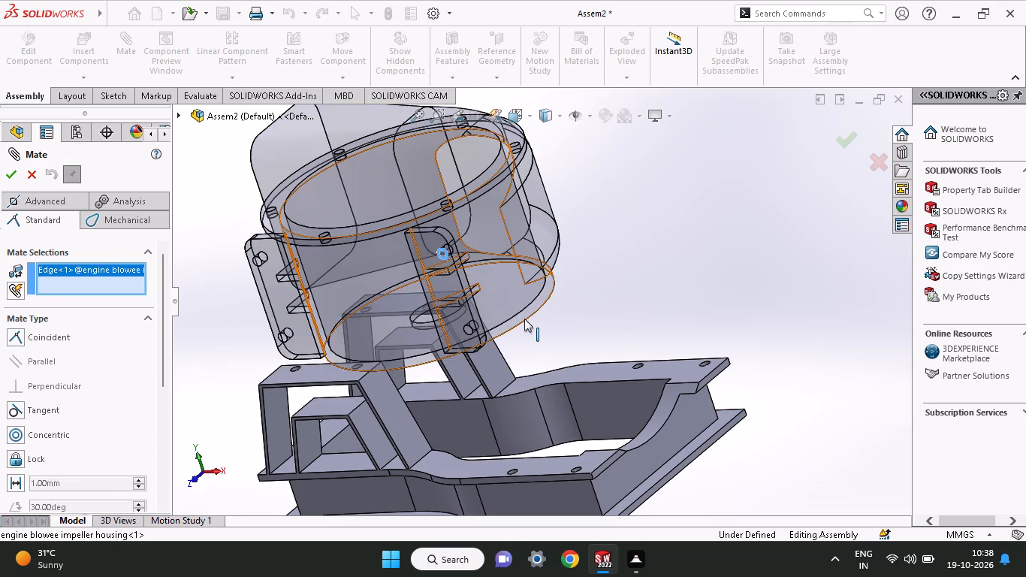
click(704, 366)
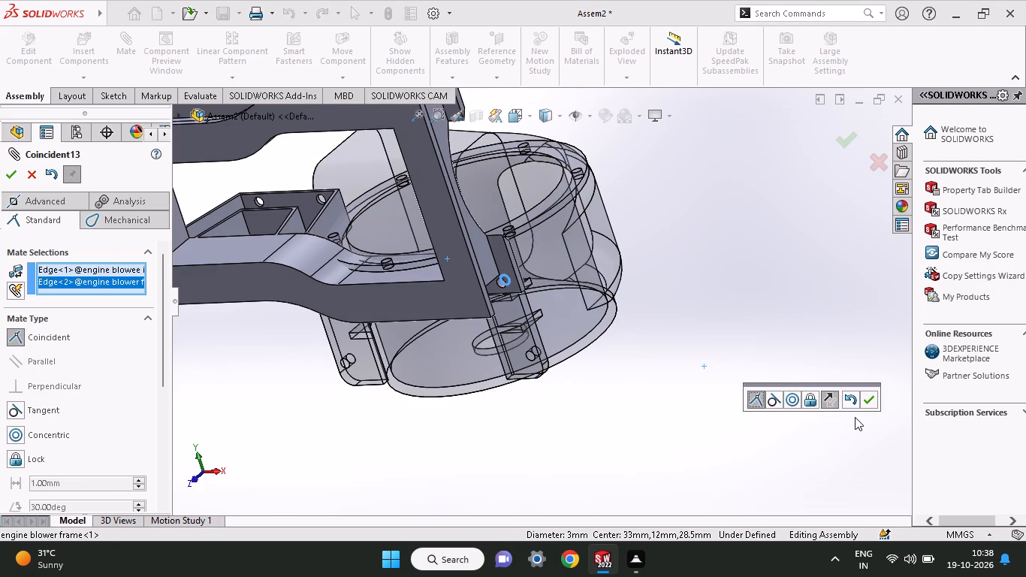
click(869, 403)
Test the mated housing's movement and examine from several sides how its flanges sit against the frame rails.
middle_drag(666, 282, 597, 309)
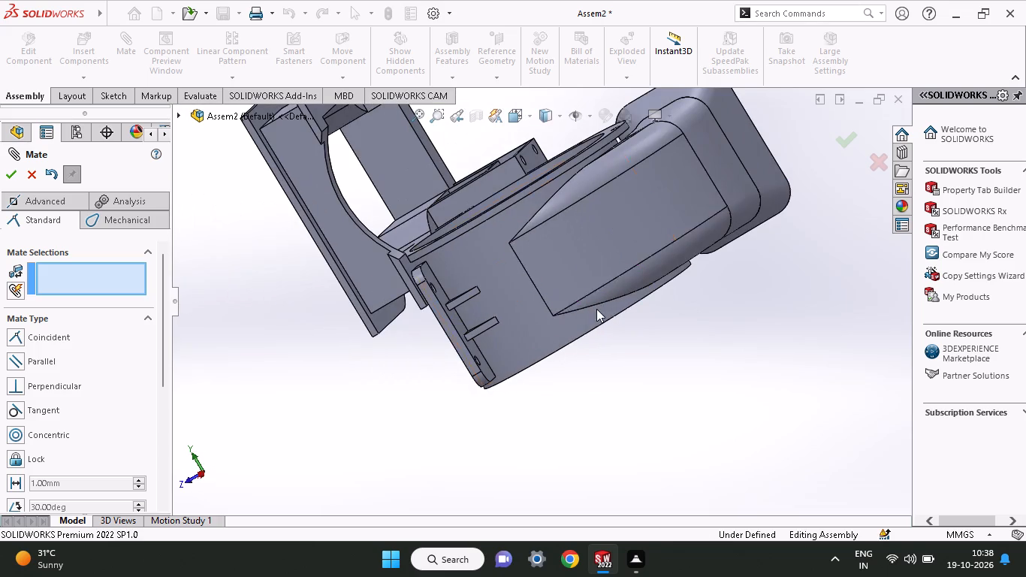
drag(545, 226, 611, 329)
drag(728, 201, 615, 145)
drag(696, 240, 736, 340)
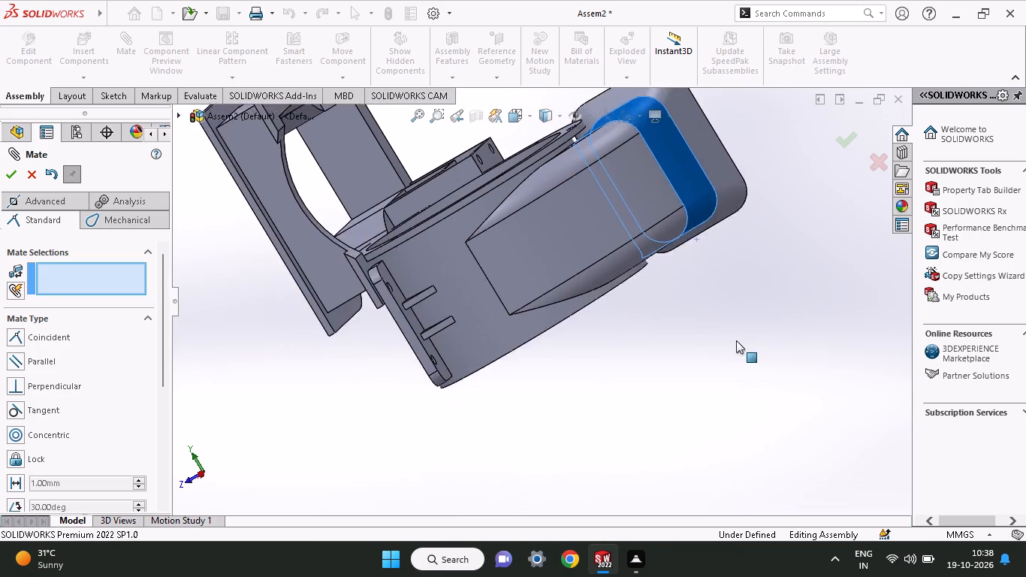
drag(736, 340, 775, 385)
middle_drag(204, 156, 195, 402)
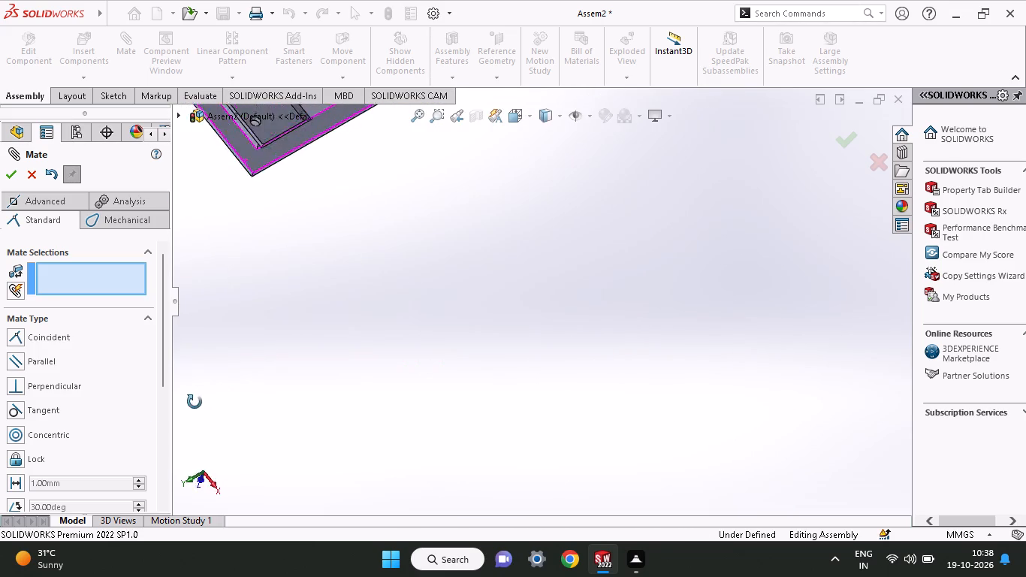
middle_drag(195, 402, 367, 416)
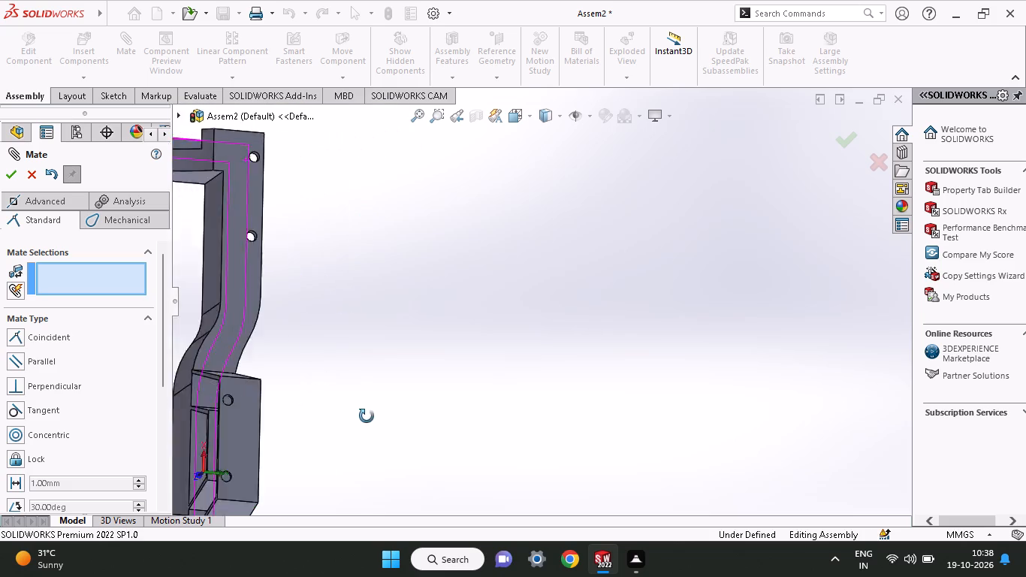
middle_drag(367, 416, 516, 566)
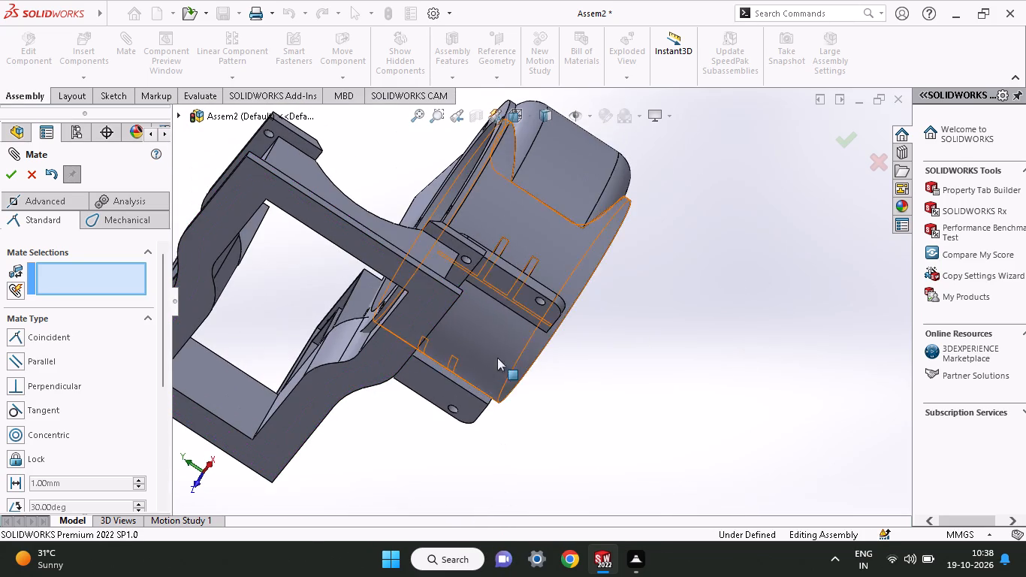
middle_drag(388, 229, 412, 385)
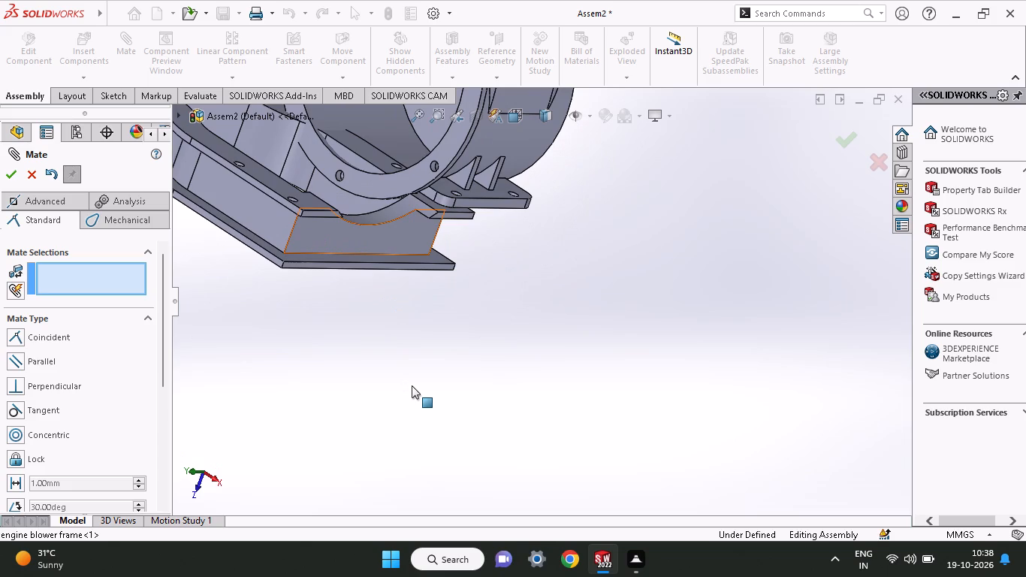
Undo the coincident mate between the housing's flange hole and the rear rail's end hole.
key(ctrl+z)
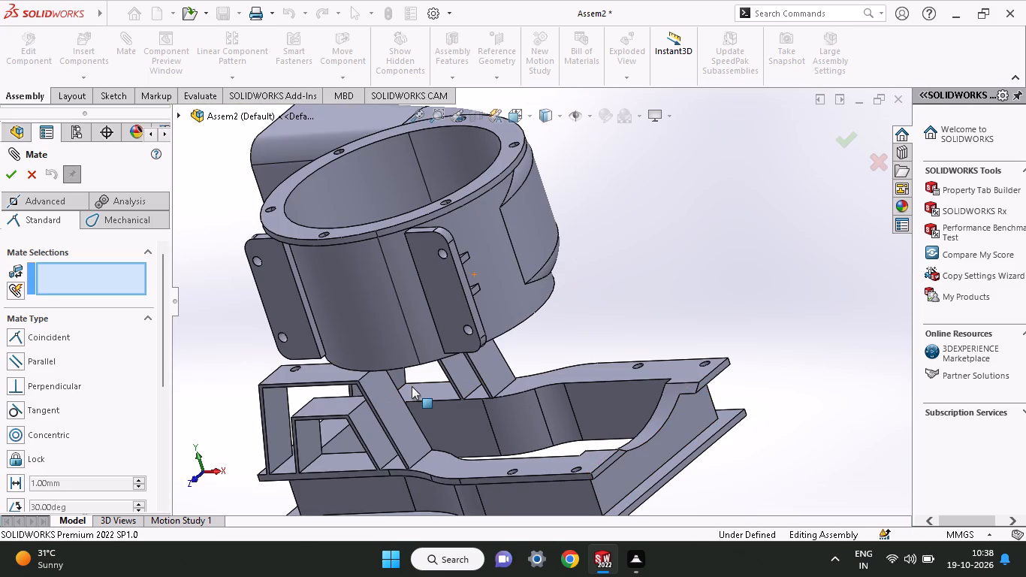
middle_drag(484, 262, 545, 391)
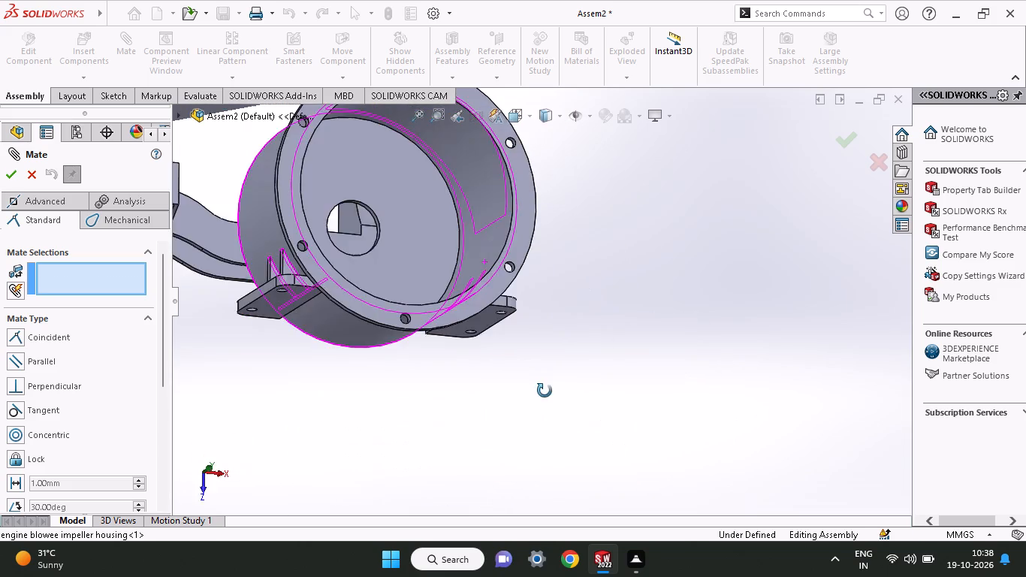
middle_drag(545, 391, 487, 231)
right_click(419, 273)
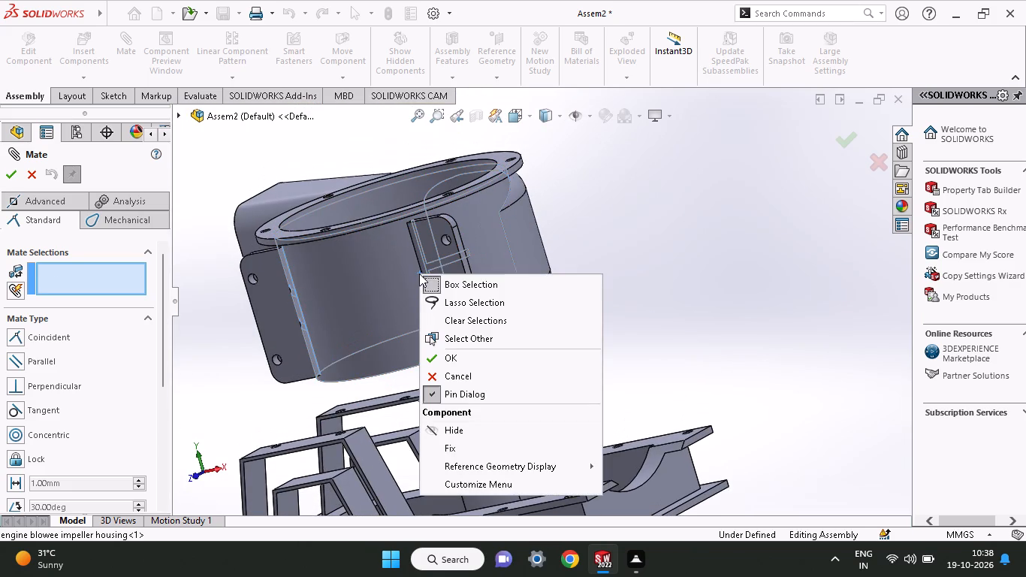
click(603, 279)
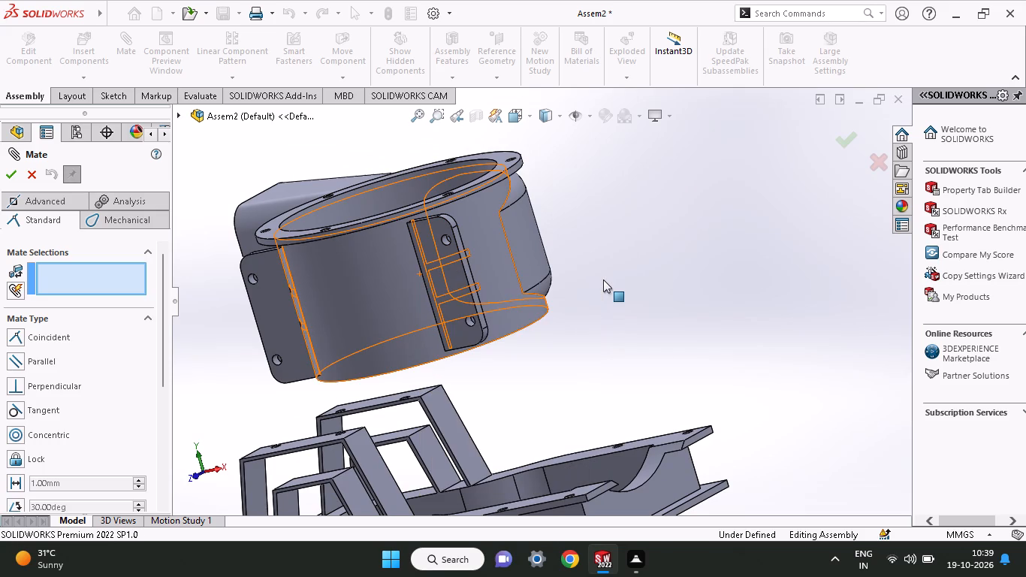
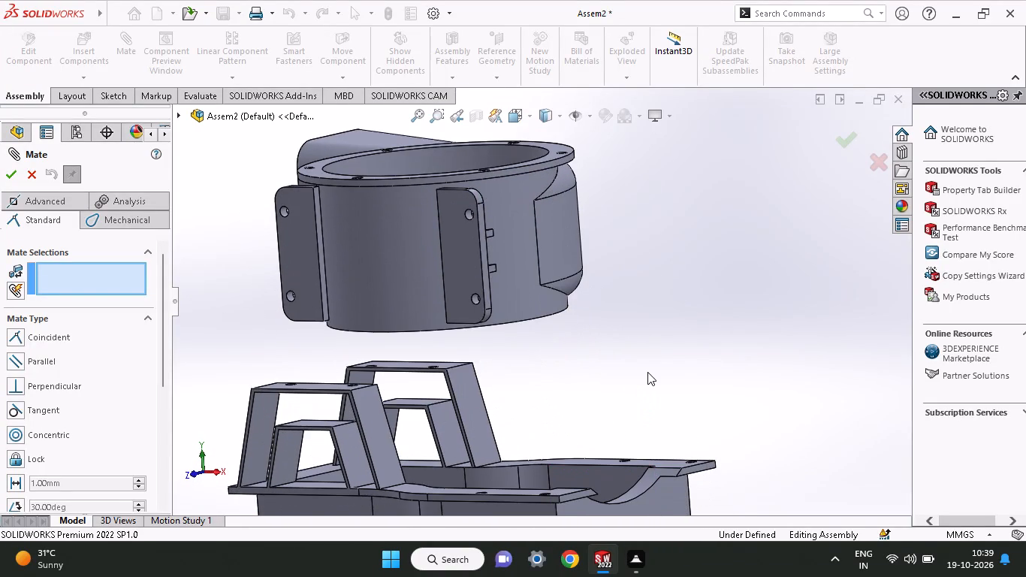
Leave the Mate command and delete the impeller housing from the assembly.
ctrl+scroll(647, 372, up, 3)
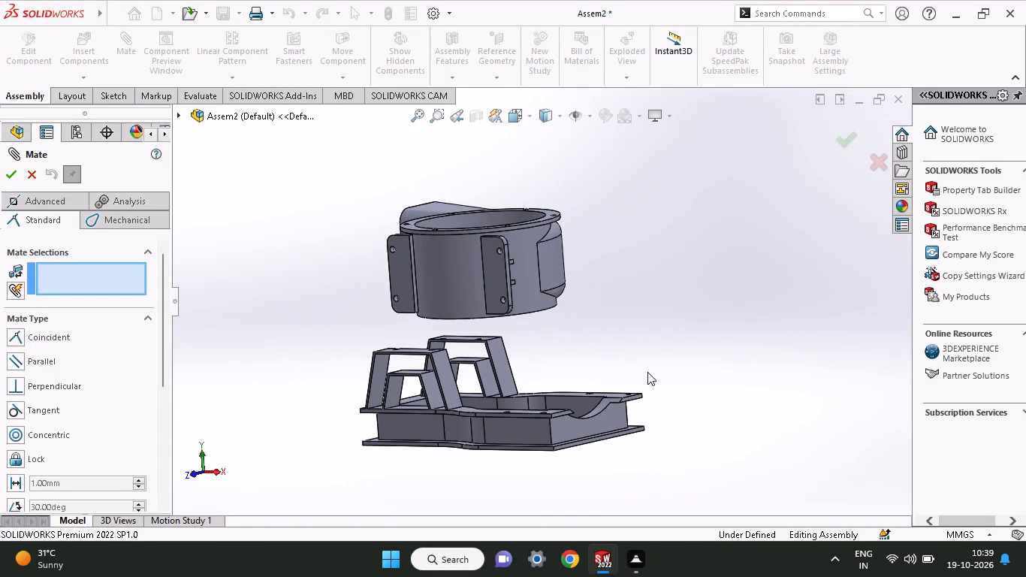
middle_drag(647, 372, 653, 405)
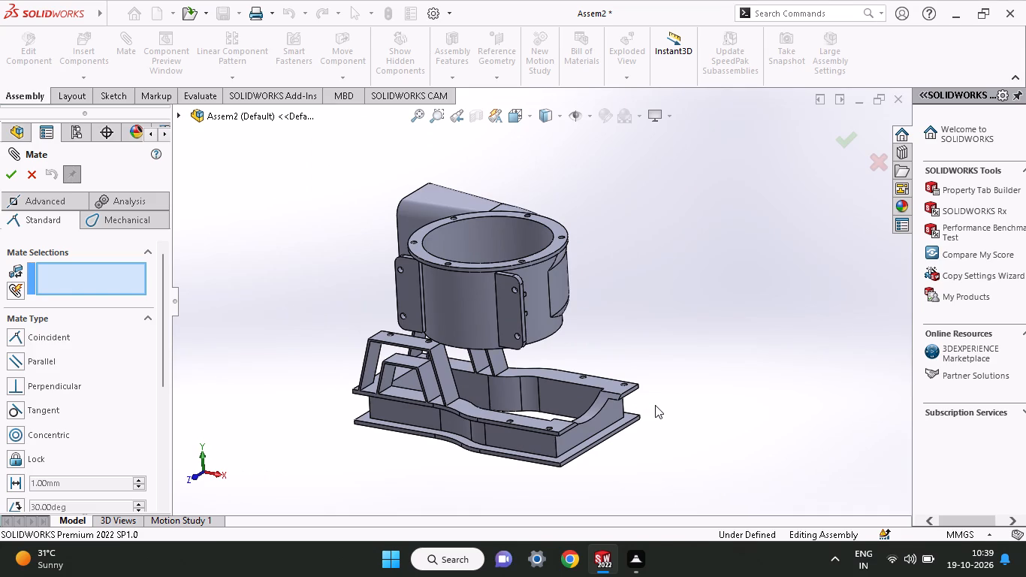
middle_drag(667, 394, 669, 437)
right_click(499, 237)
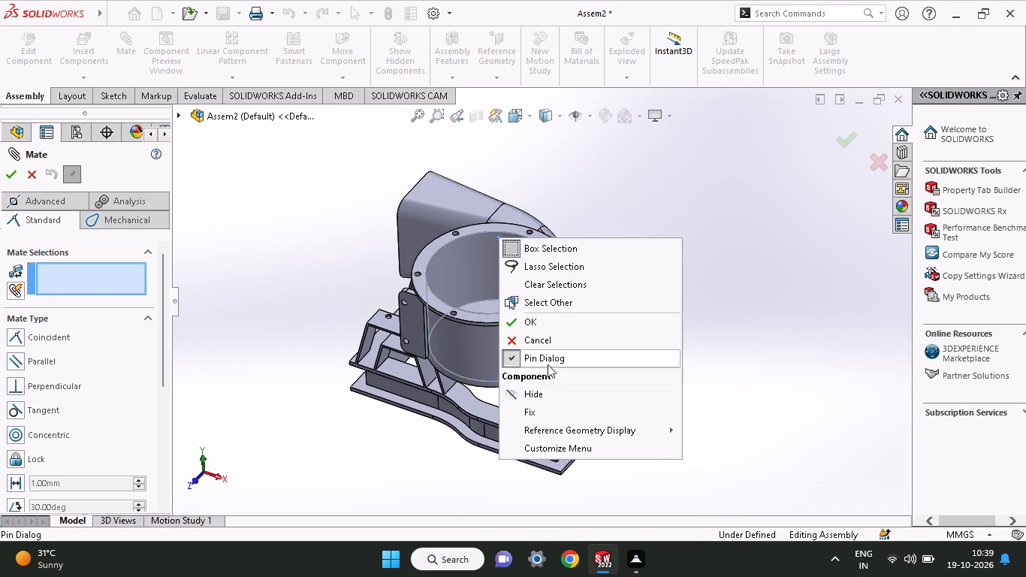
click(548, 340)
right_click(543, 302)
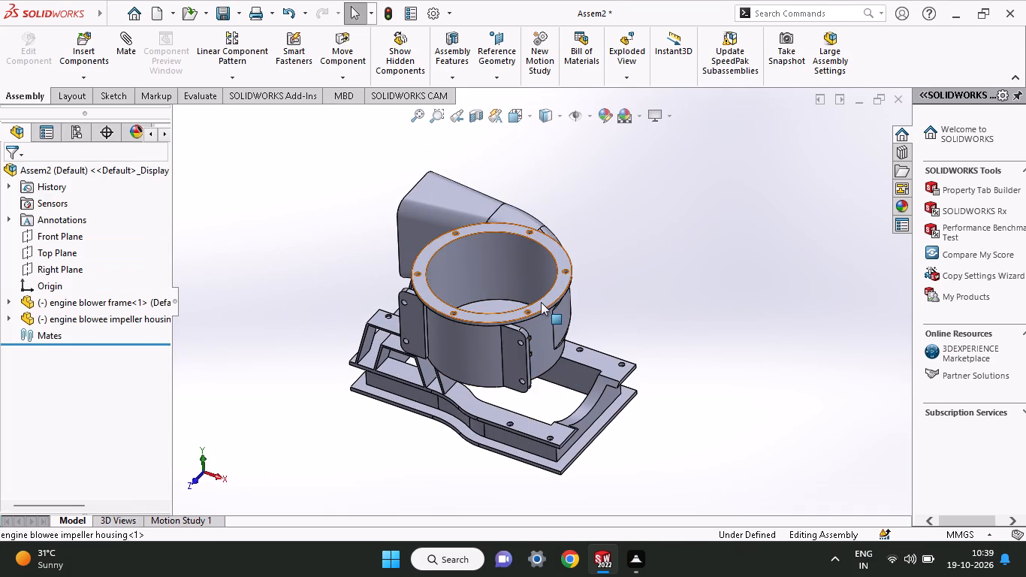
click(629, 319)
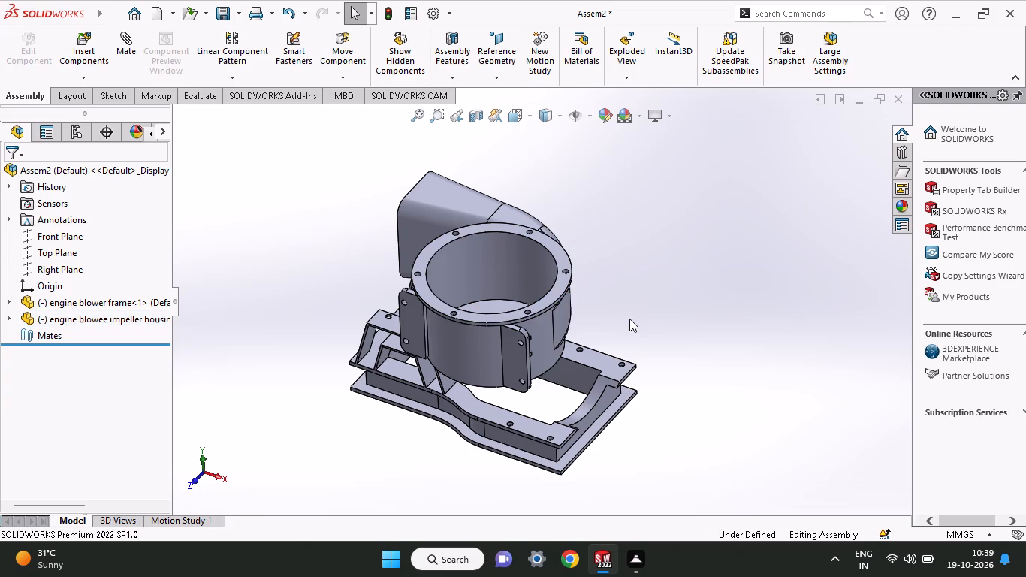
right_click(538, 328)
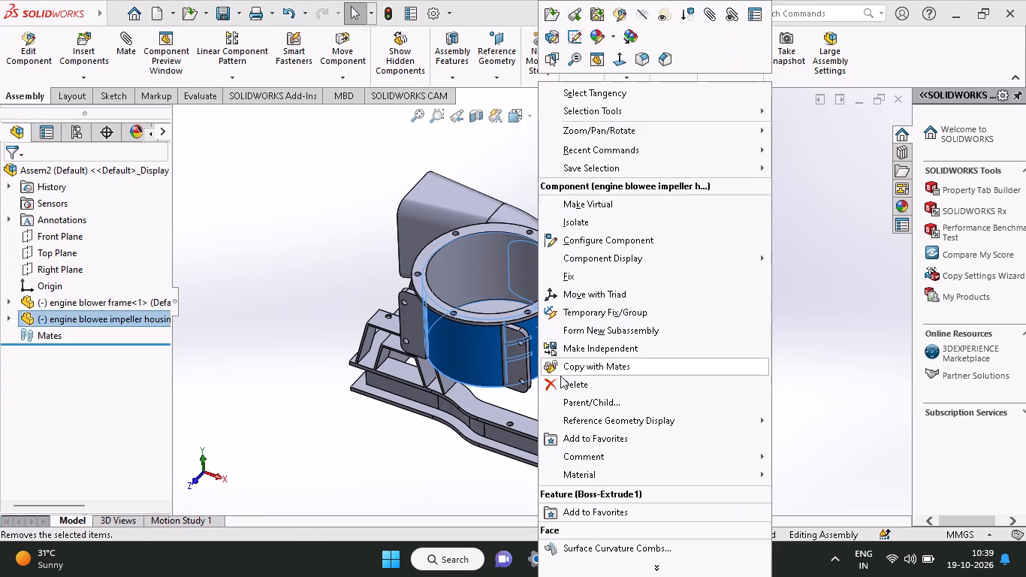
click(560, 386)
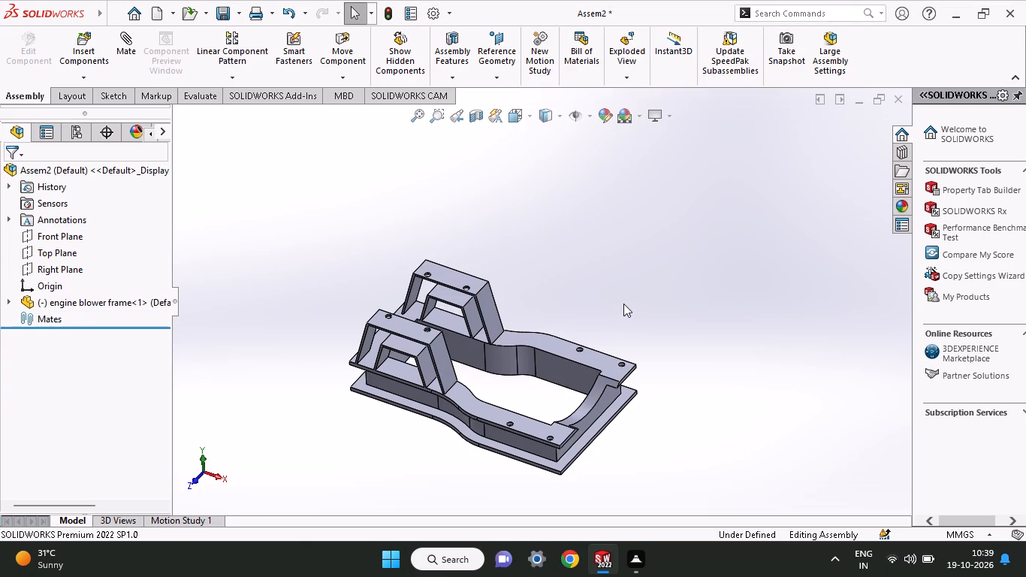
Insert the engine blower impeller housing part again, placing it beside and above the open end of the frame.
click(76, 53)
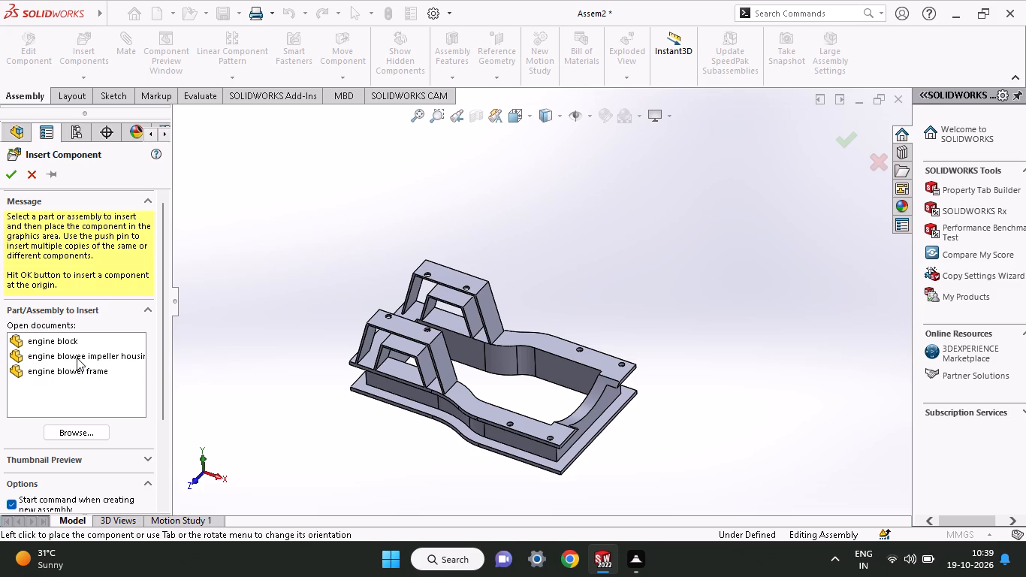
click(77, 358)
drag(106, 359, 164, 334)
drag(164, 334, 370, 224)
drag(132, 359, 638, 248)
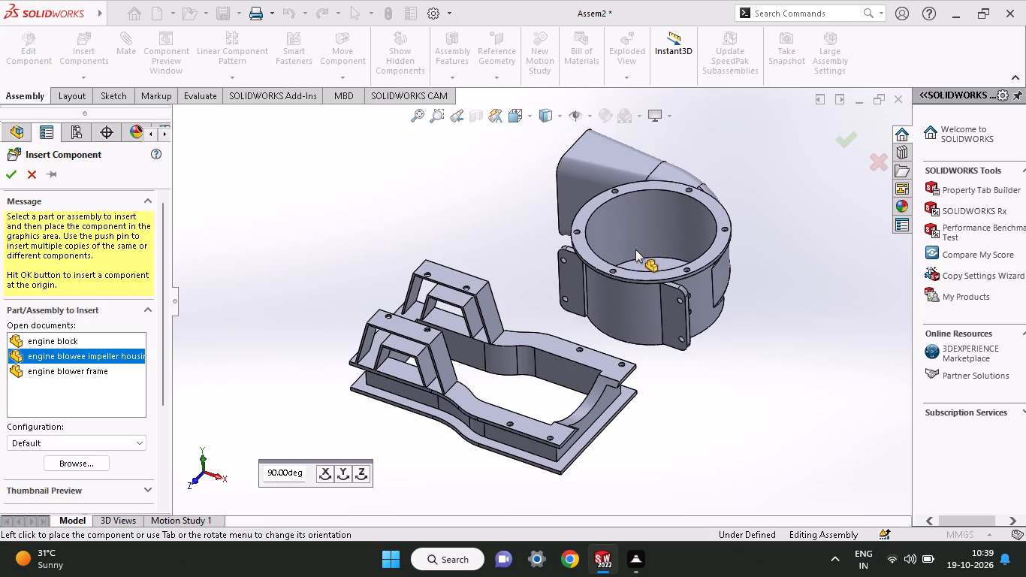
click(624, 243)
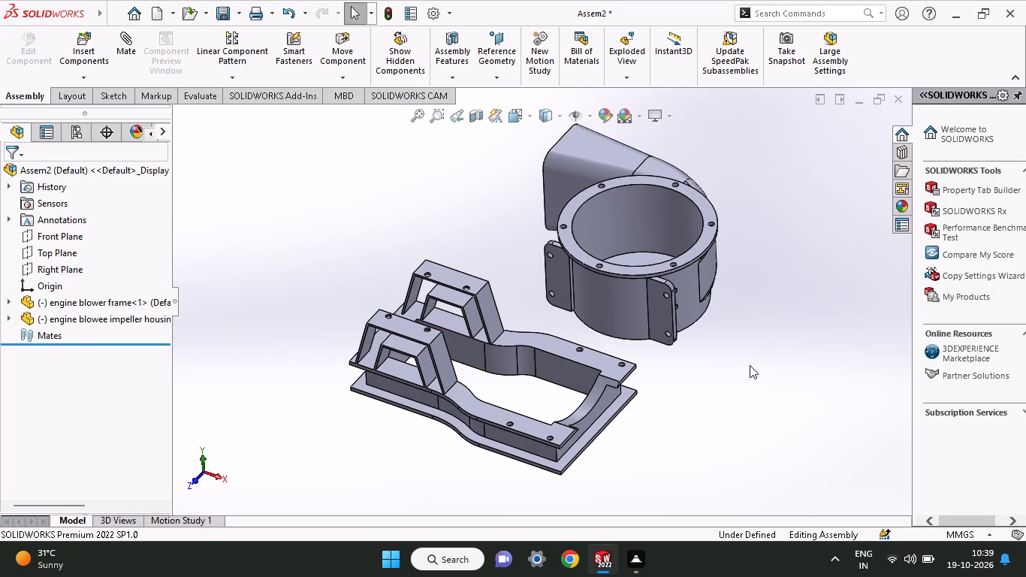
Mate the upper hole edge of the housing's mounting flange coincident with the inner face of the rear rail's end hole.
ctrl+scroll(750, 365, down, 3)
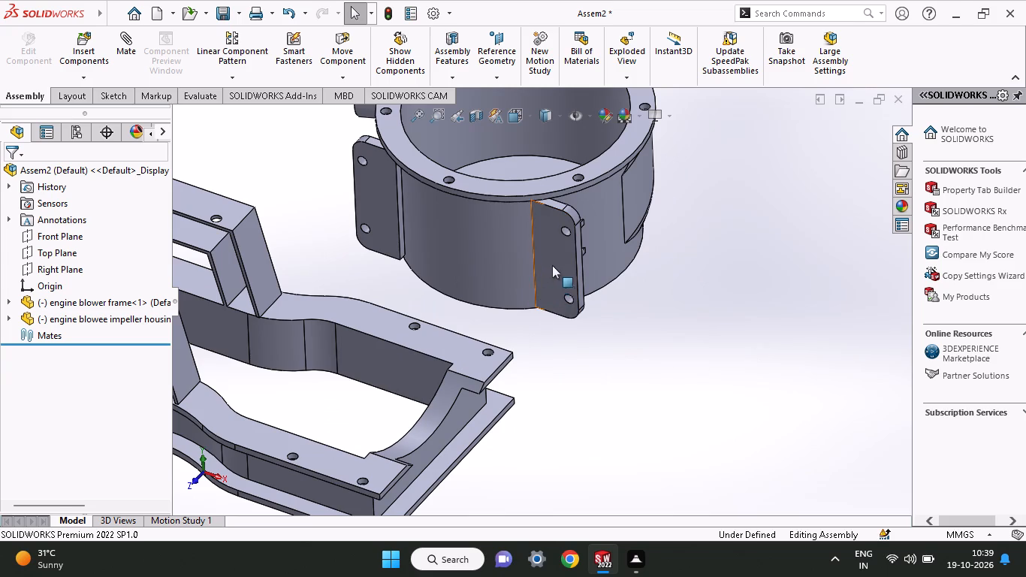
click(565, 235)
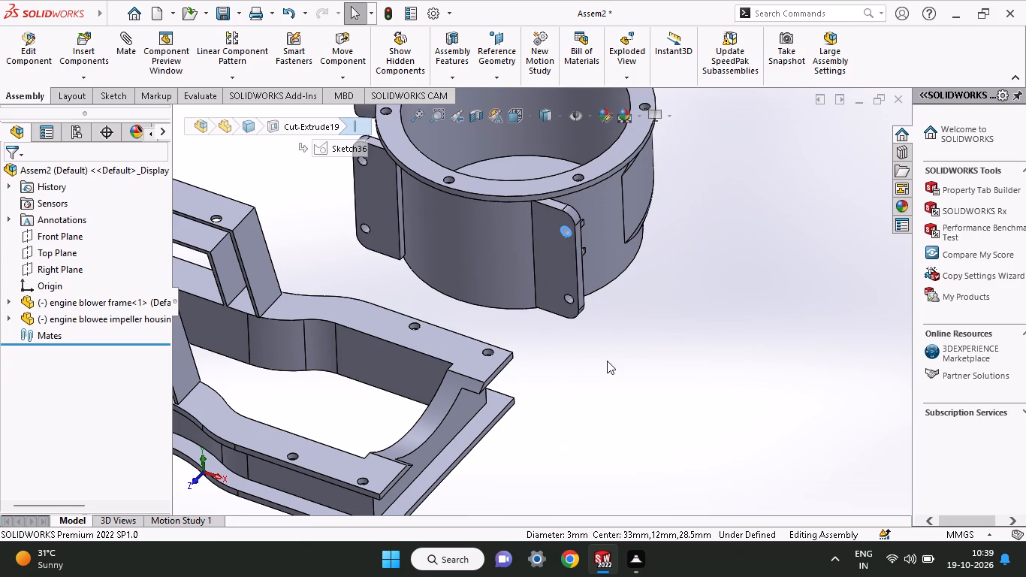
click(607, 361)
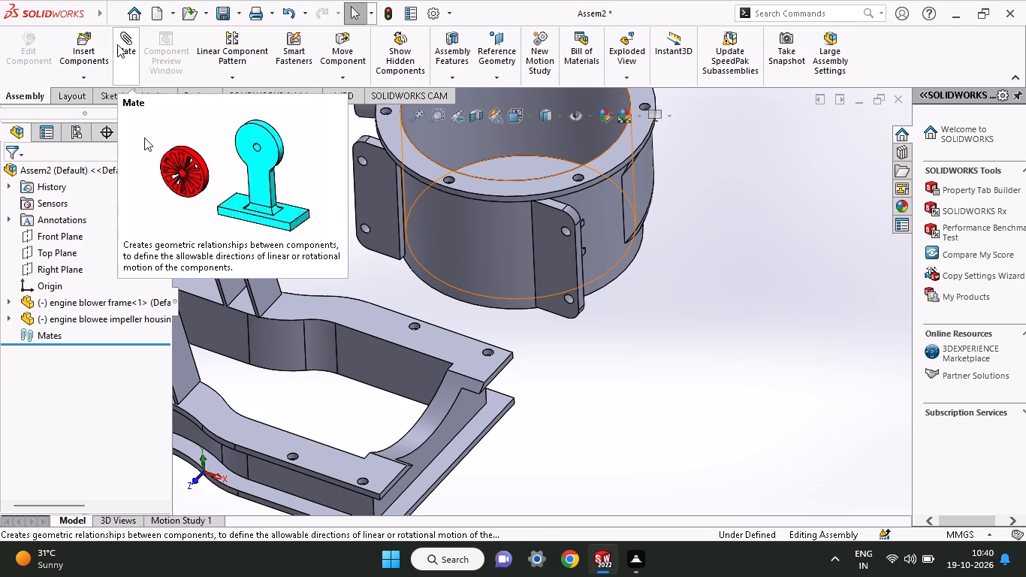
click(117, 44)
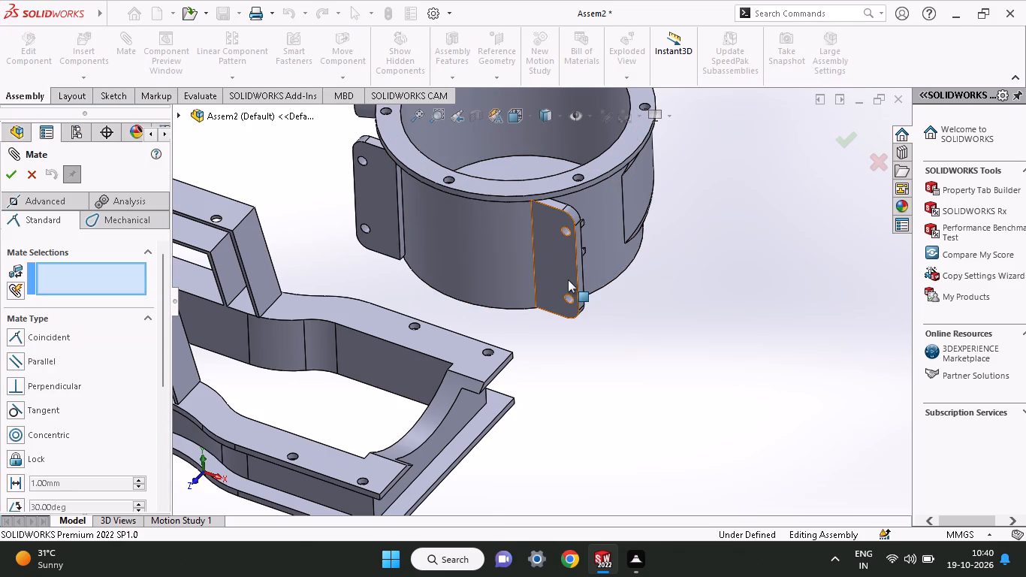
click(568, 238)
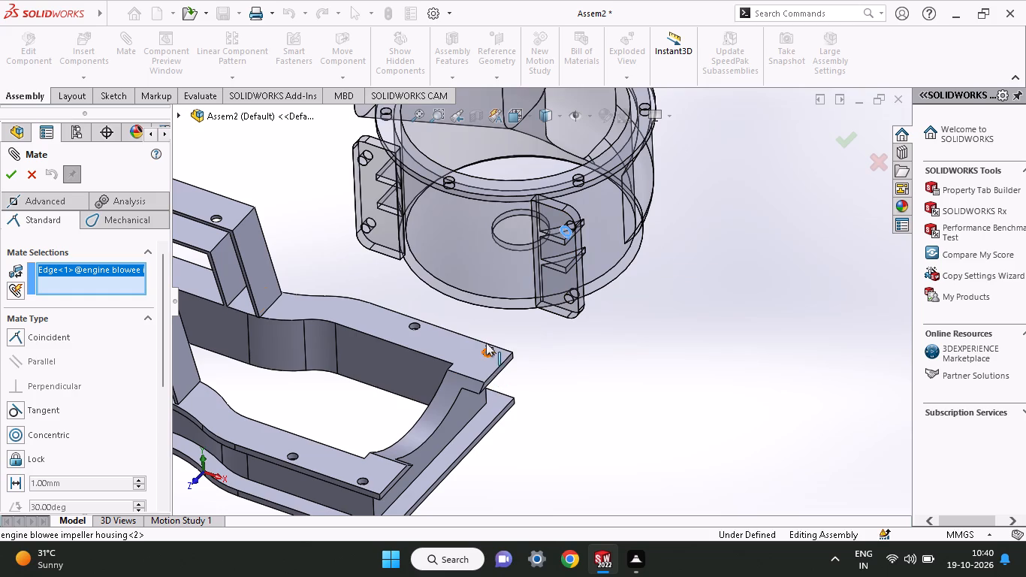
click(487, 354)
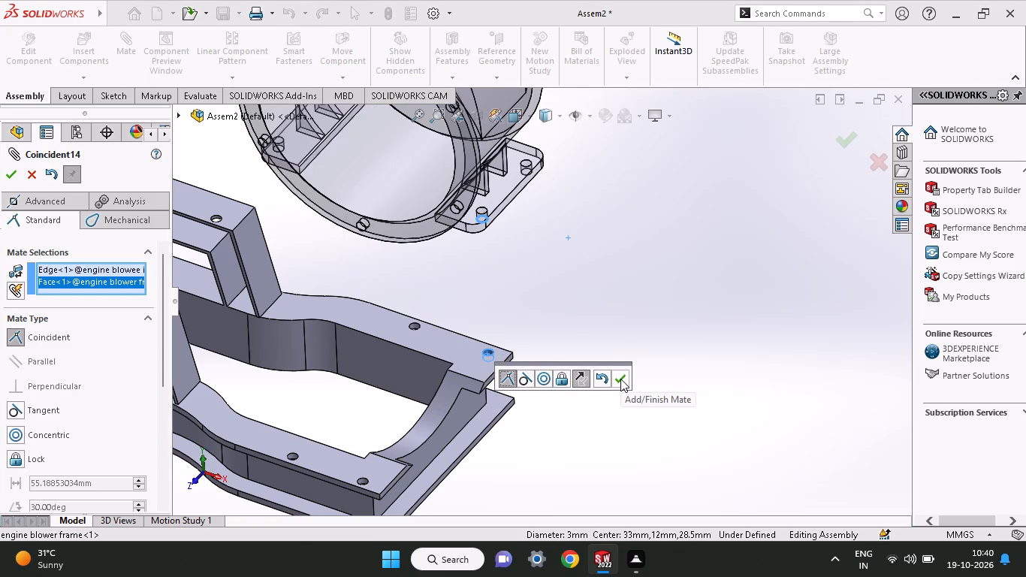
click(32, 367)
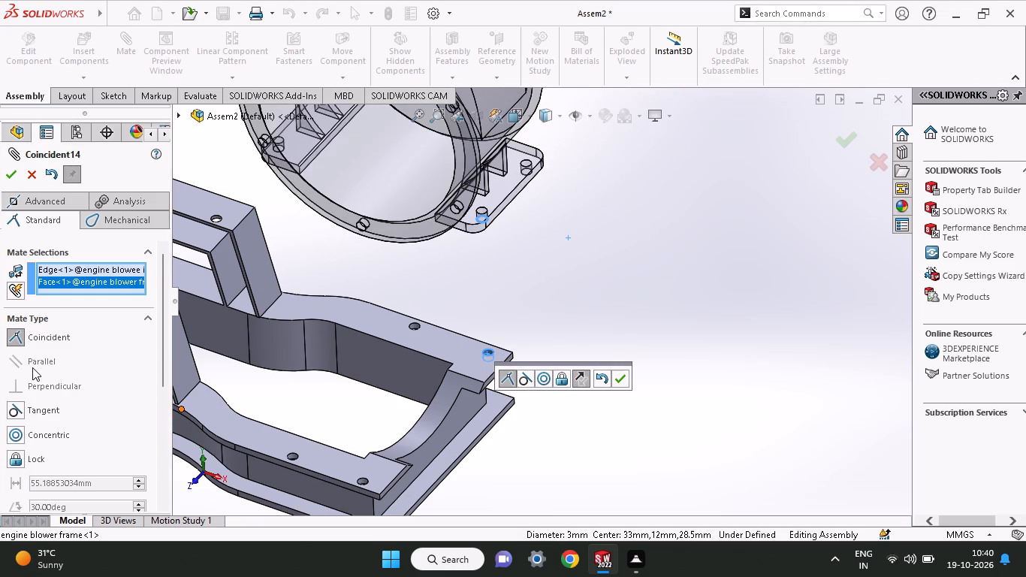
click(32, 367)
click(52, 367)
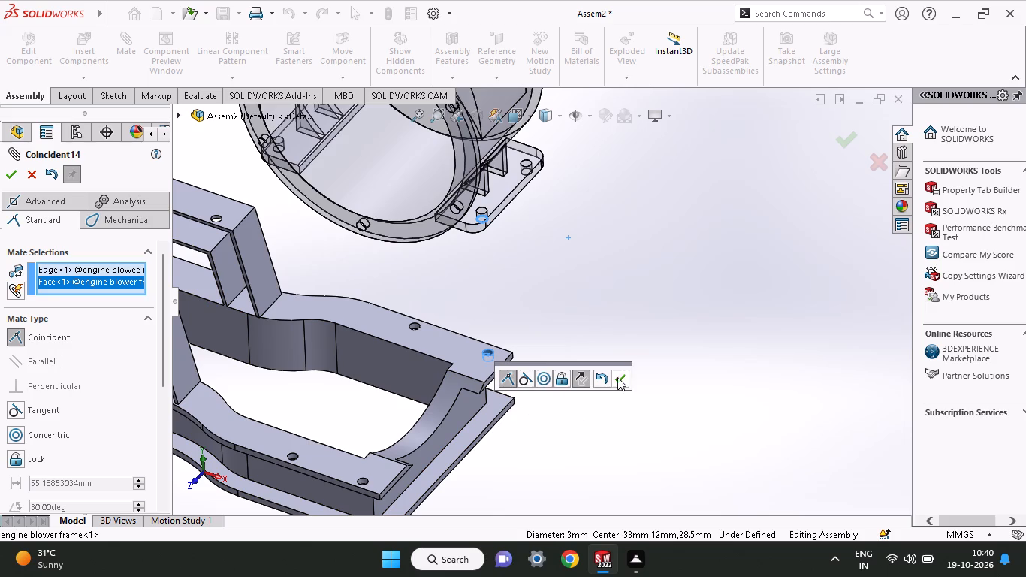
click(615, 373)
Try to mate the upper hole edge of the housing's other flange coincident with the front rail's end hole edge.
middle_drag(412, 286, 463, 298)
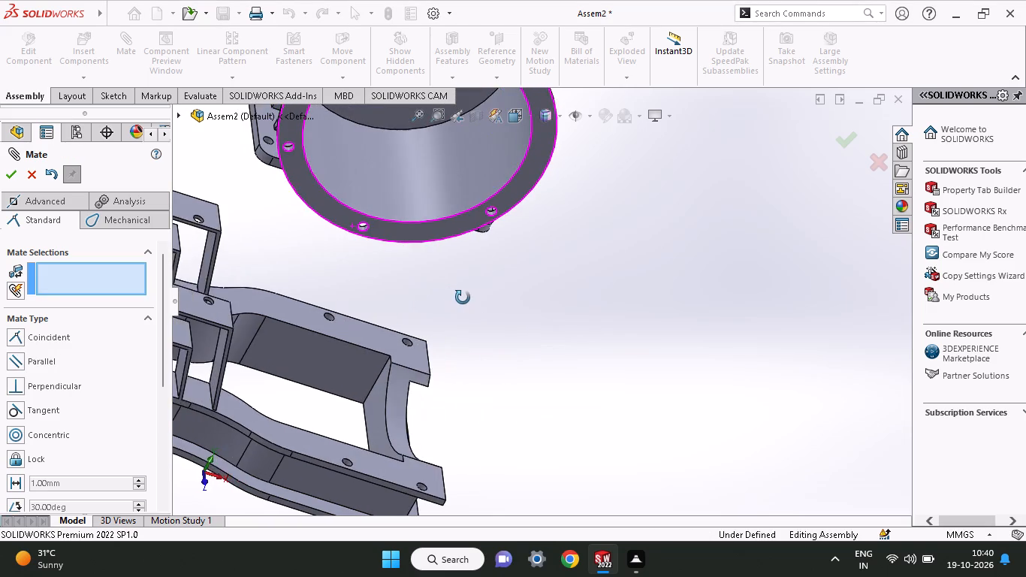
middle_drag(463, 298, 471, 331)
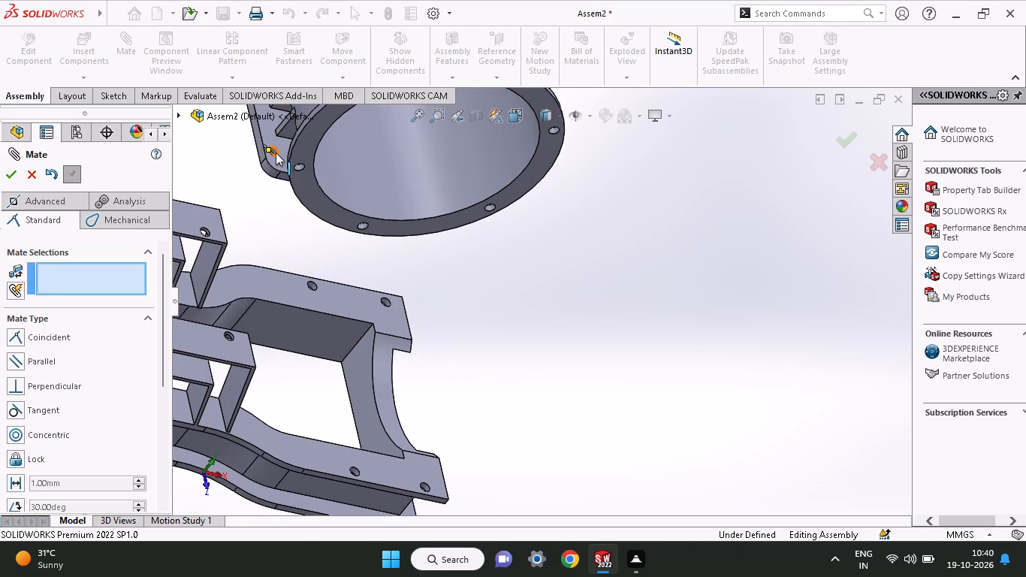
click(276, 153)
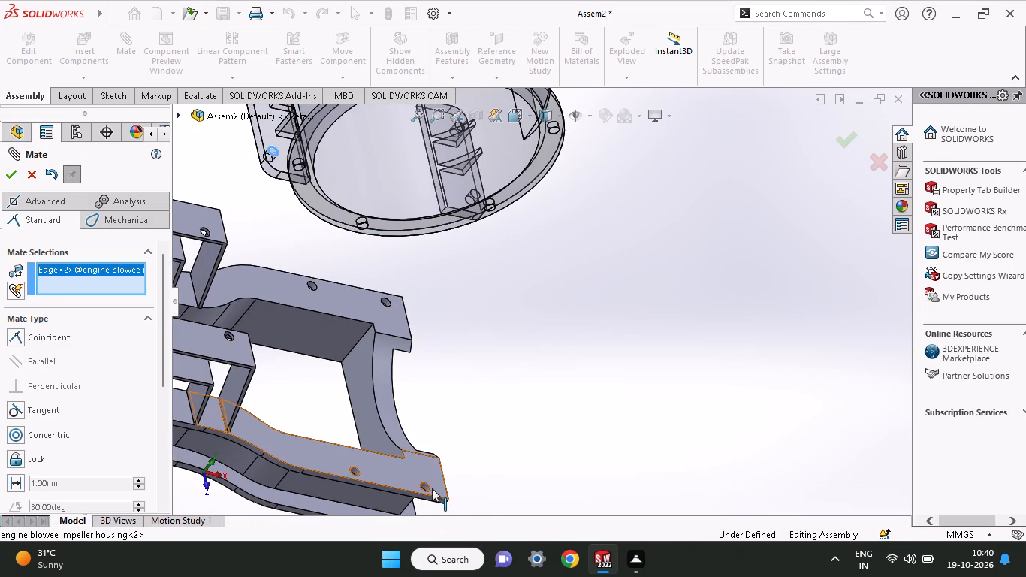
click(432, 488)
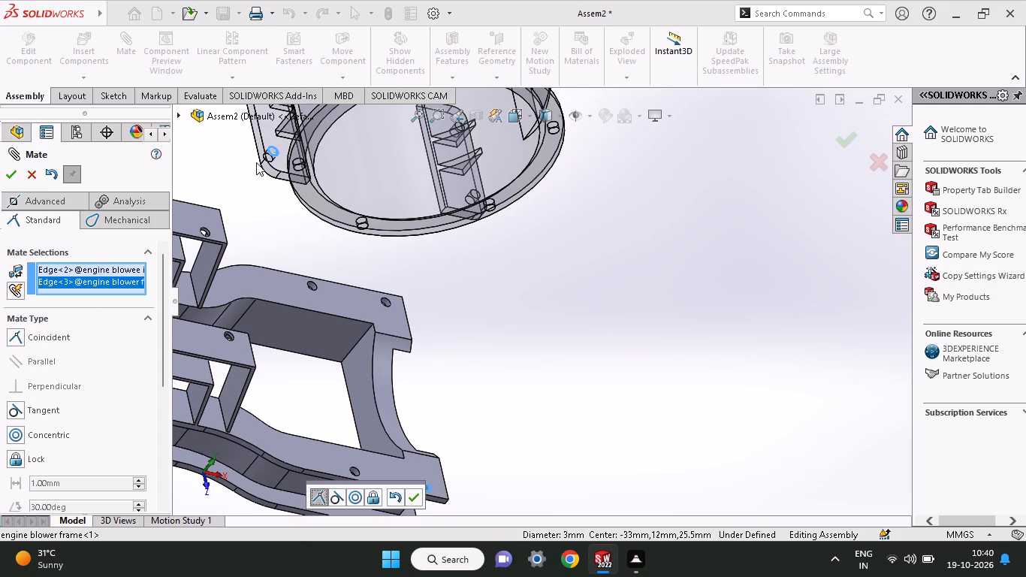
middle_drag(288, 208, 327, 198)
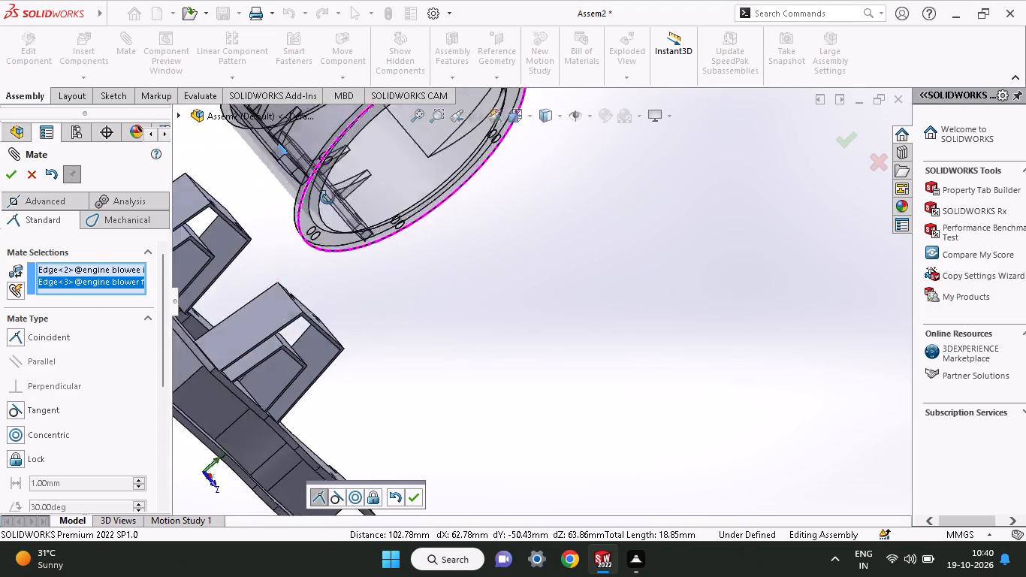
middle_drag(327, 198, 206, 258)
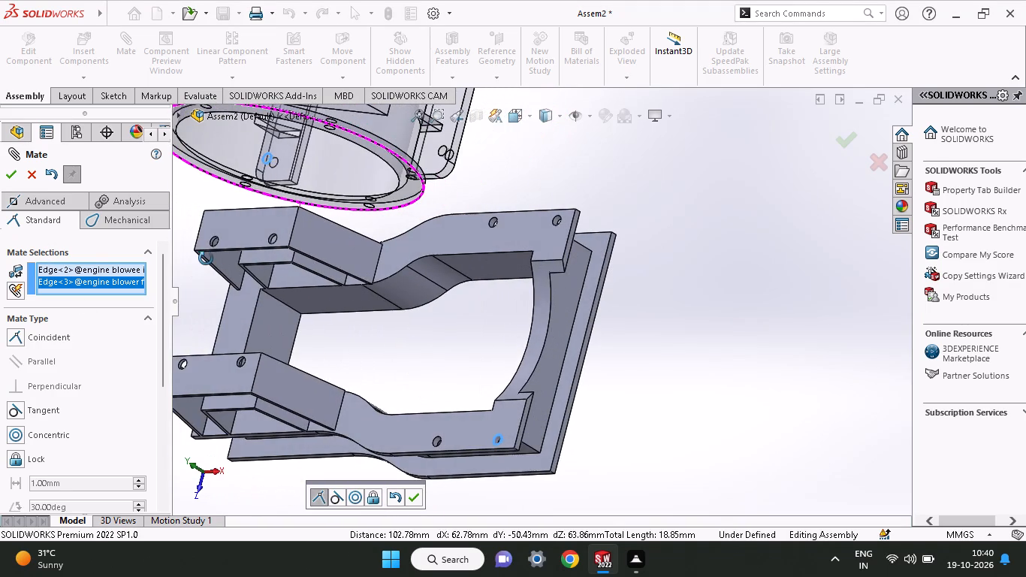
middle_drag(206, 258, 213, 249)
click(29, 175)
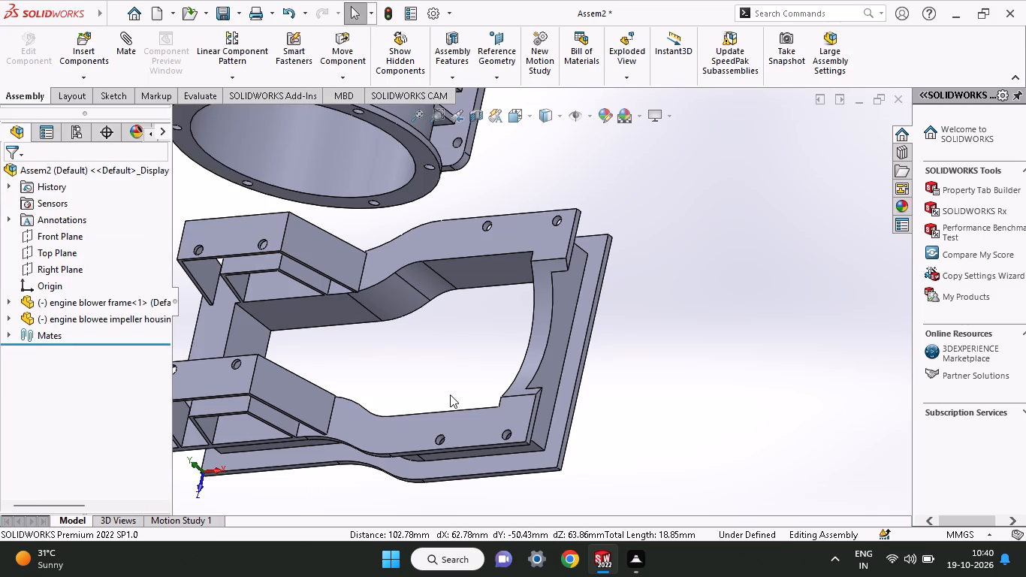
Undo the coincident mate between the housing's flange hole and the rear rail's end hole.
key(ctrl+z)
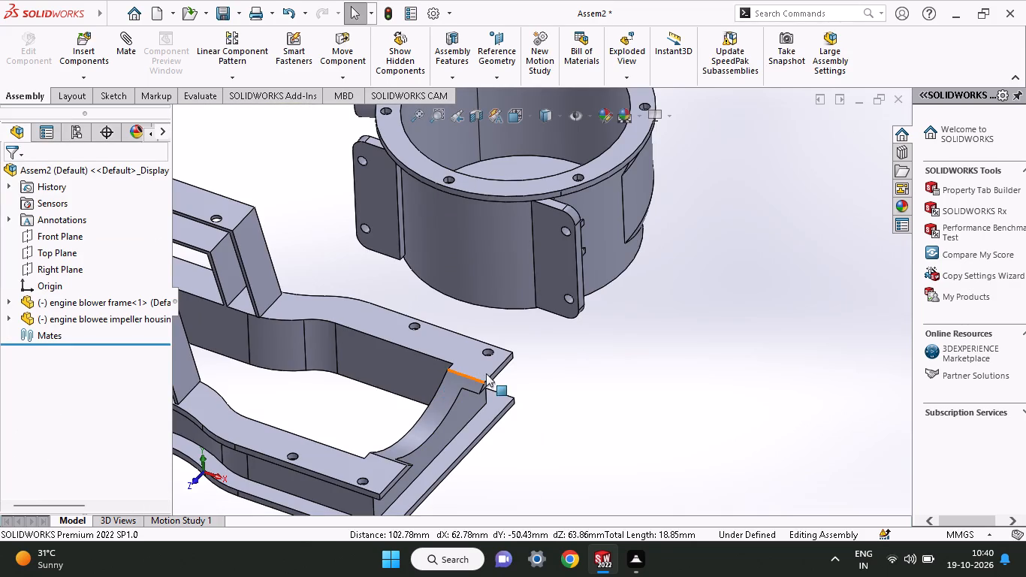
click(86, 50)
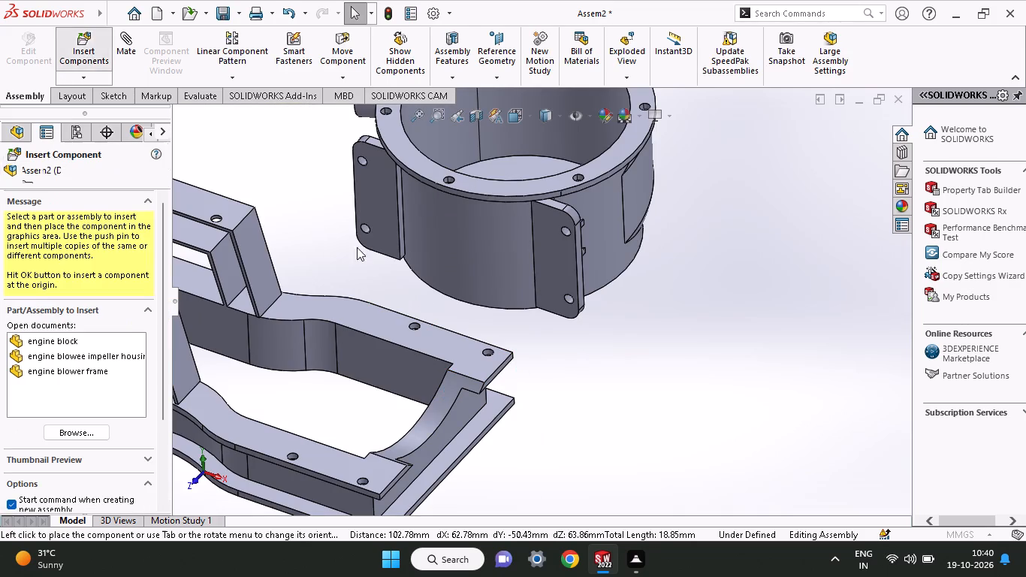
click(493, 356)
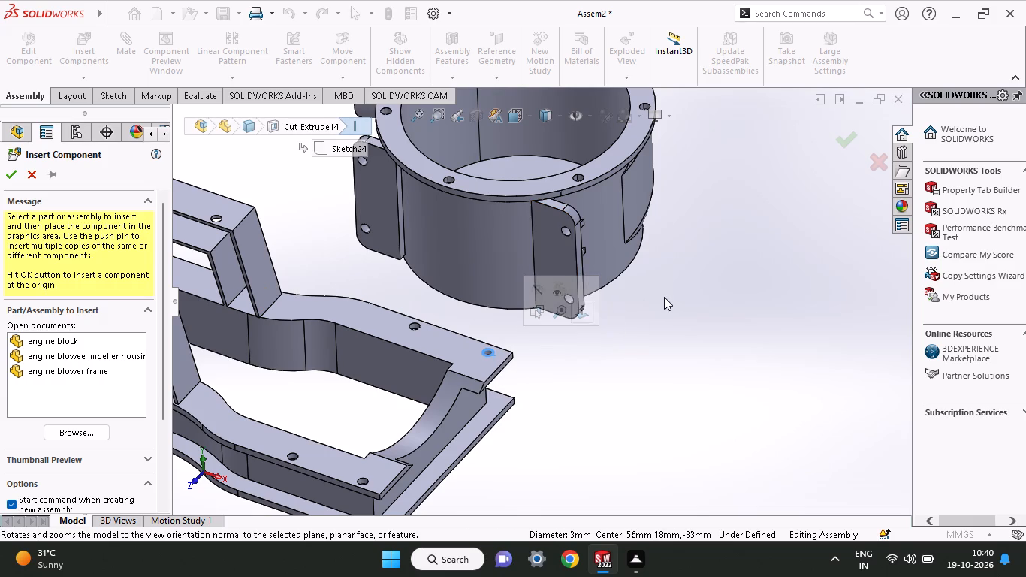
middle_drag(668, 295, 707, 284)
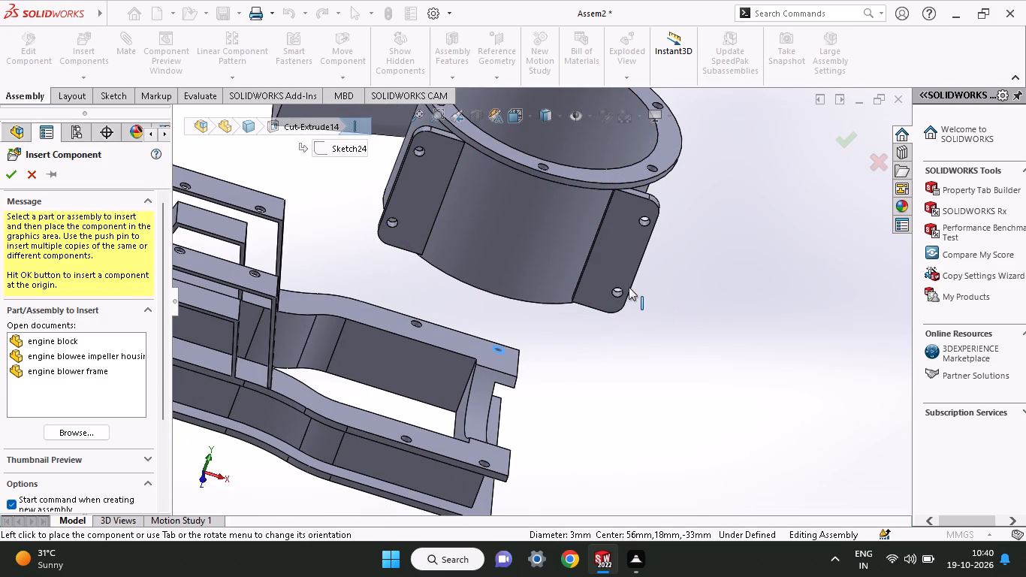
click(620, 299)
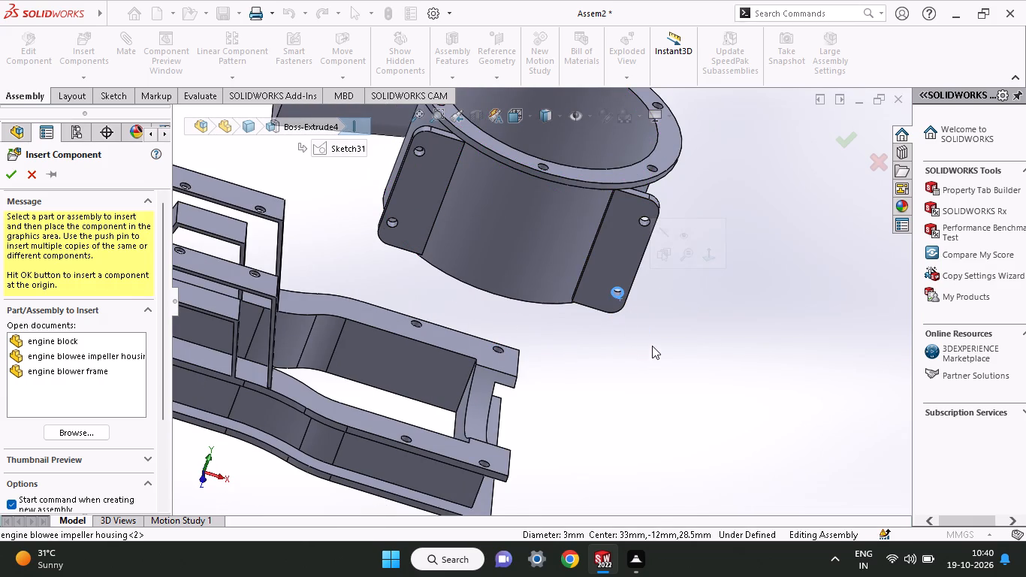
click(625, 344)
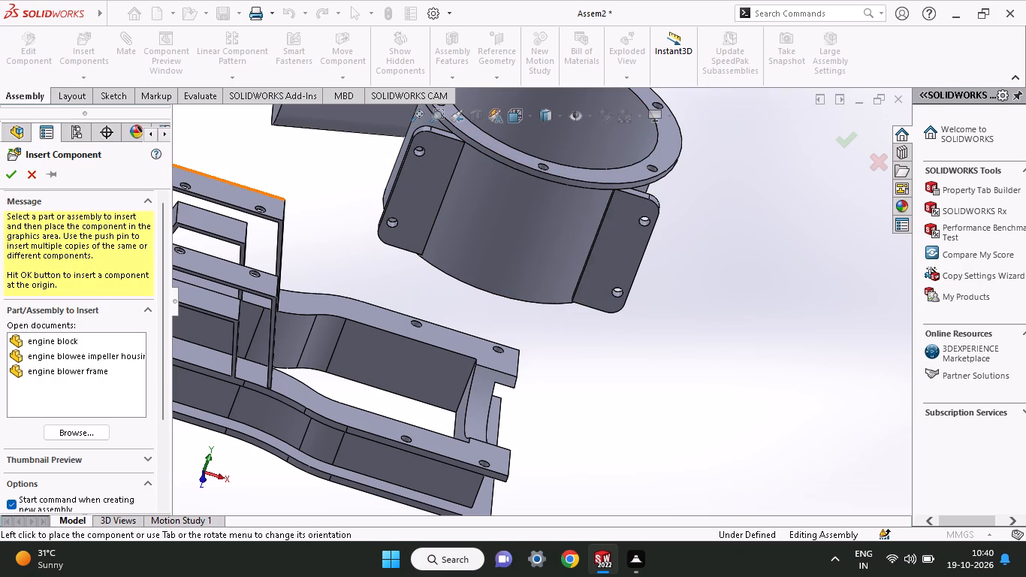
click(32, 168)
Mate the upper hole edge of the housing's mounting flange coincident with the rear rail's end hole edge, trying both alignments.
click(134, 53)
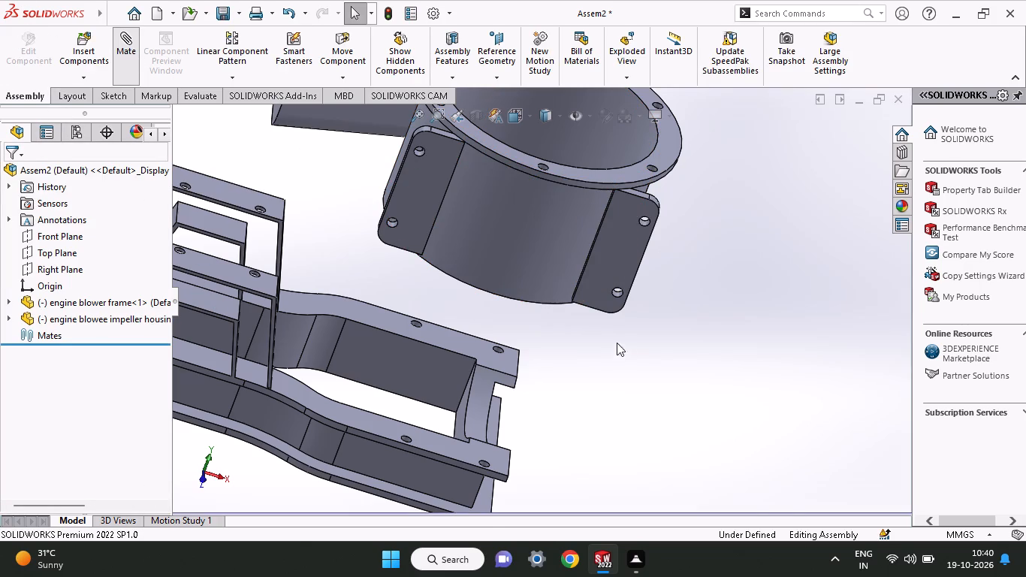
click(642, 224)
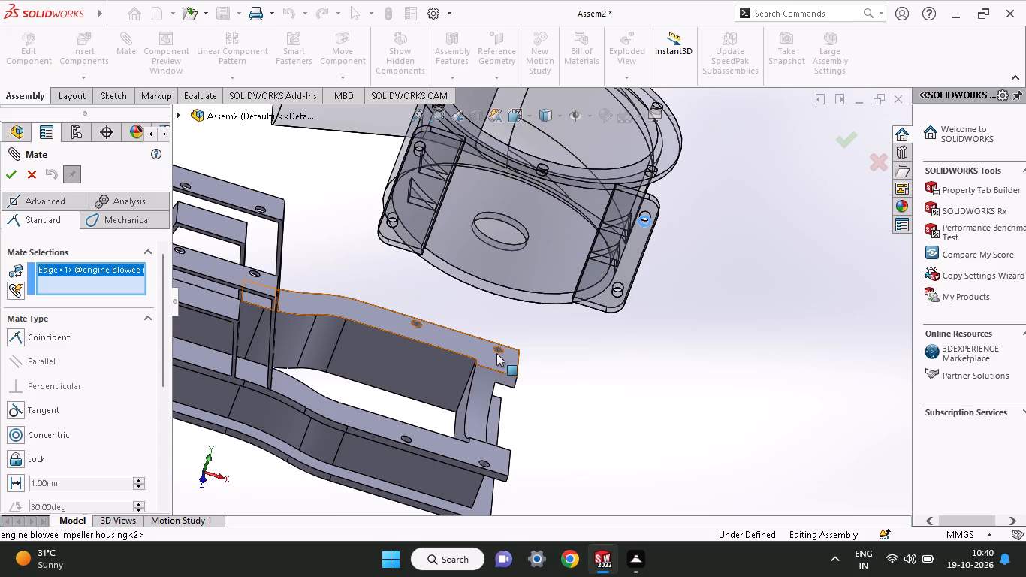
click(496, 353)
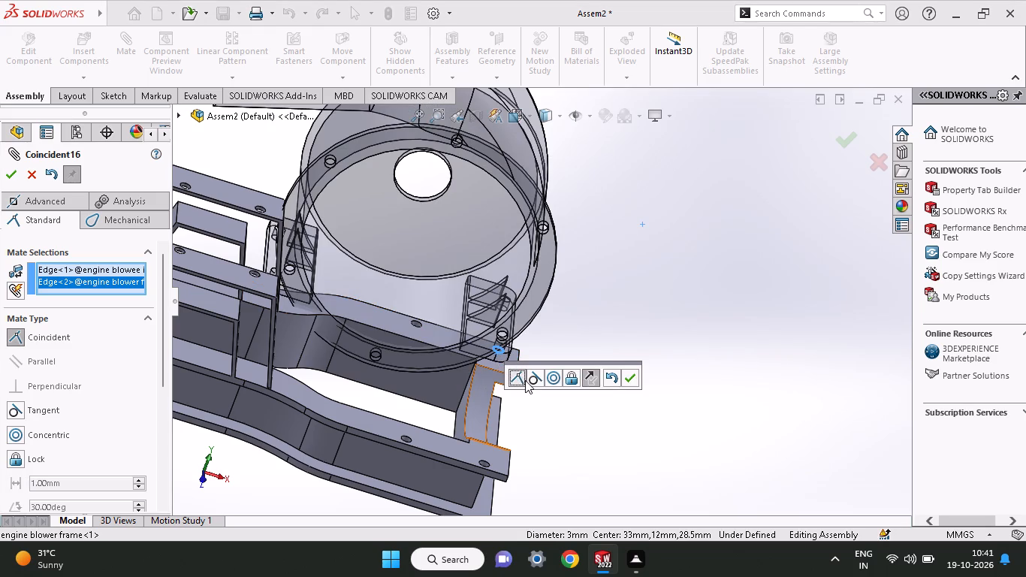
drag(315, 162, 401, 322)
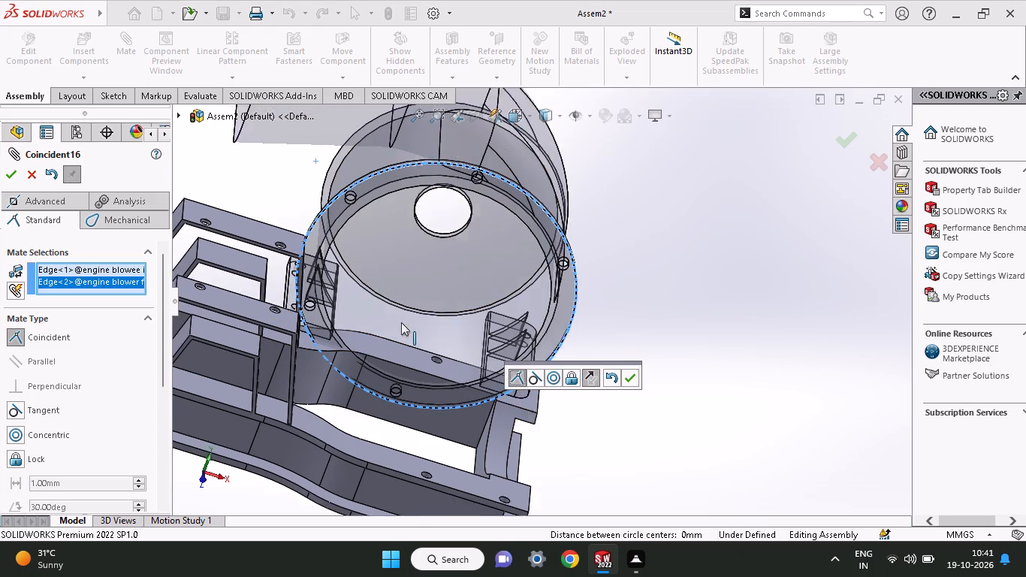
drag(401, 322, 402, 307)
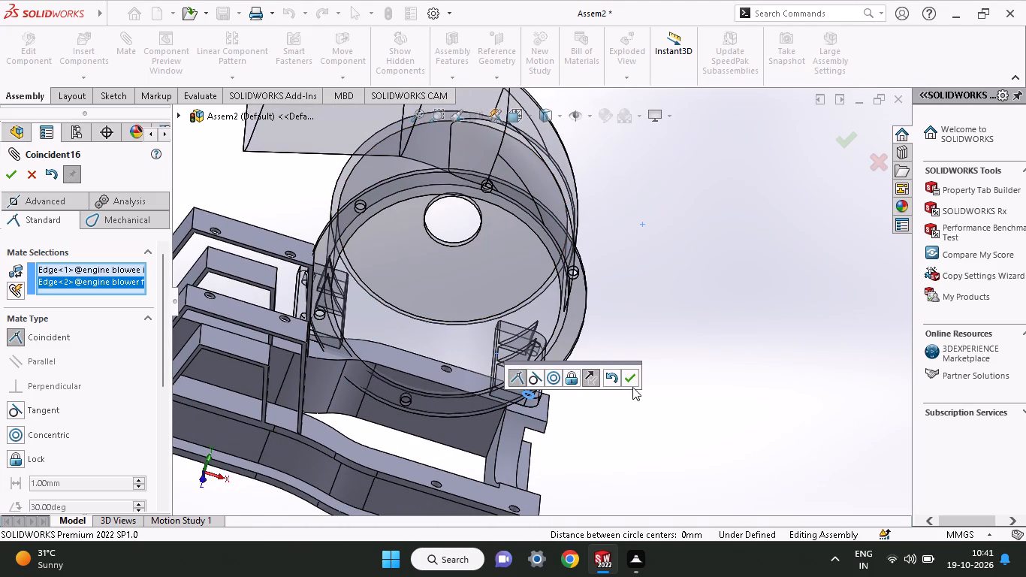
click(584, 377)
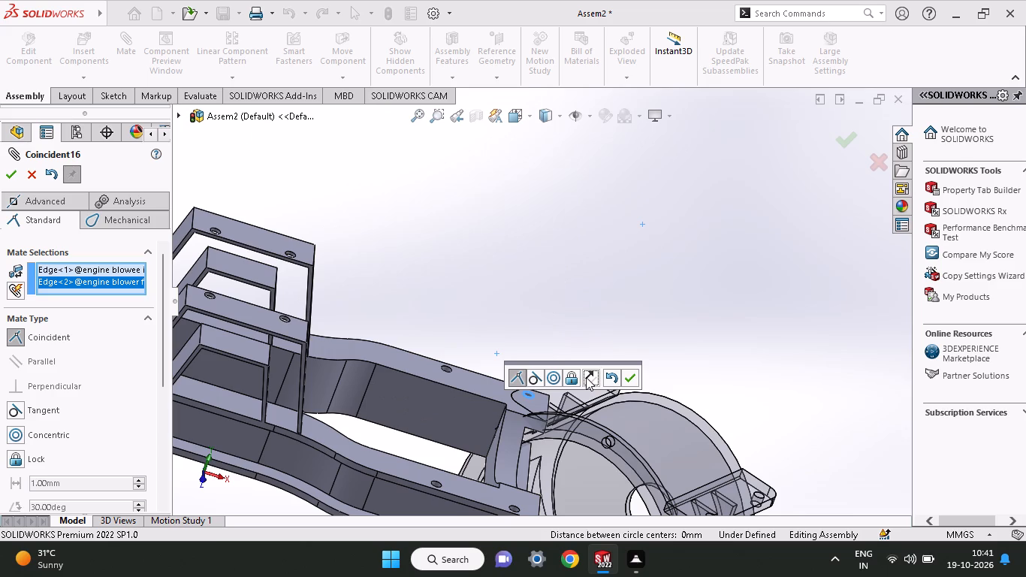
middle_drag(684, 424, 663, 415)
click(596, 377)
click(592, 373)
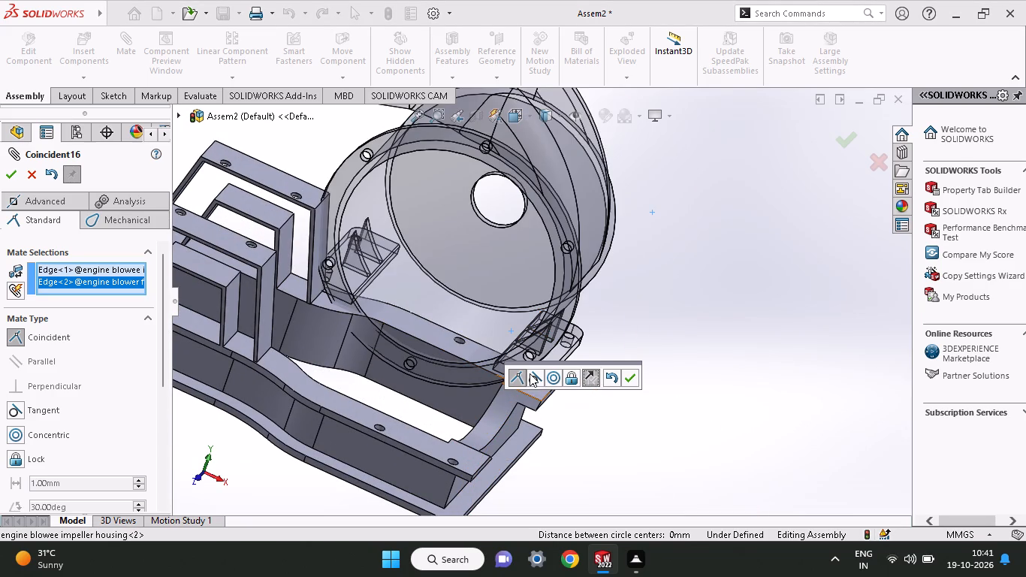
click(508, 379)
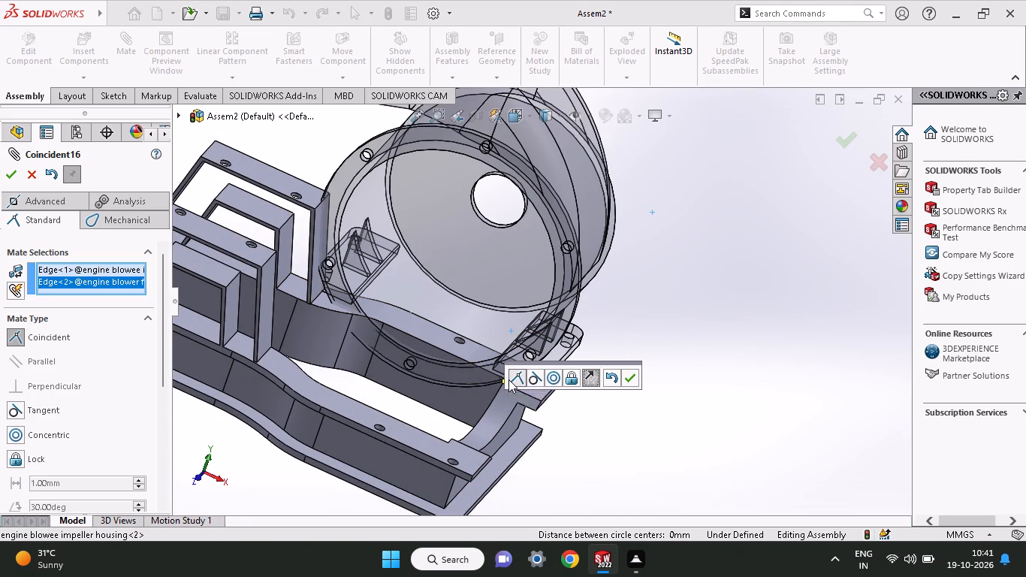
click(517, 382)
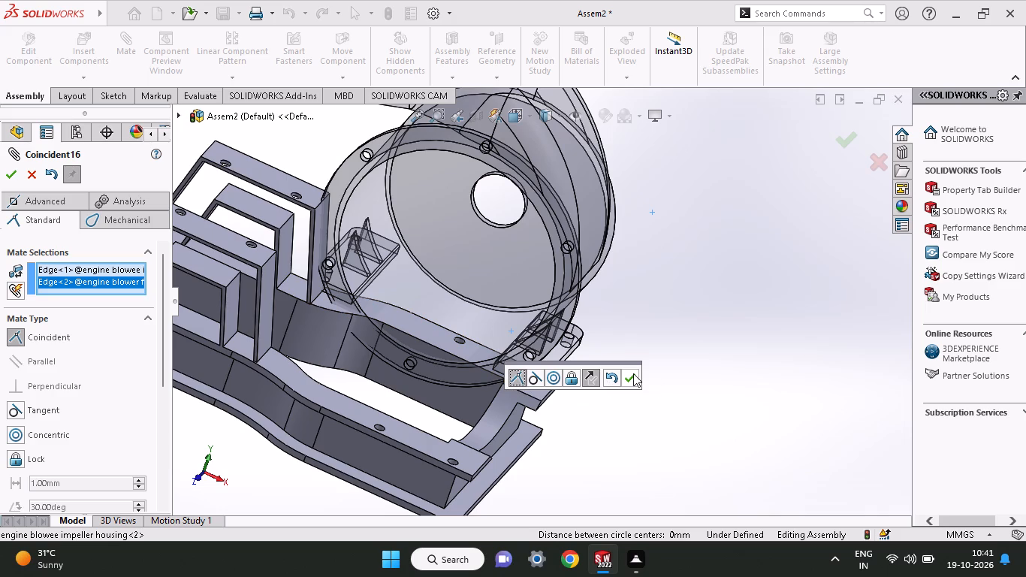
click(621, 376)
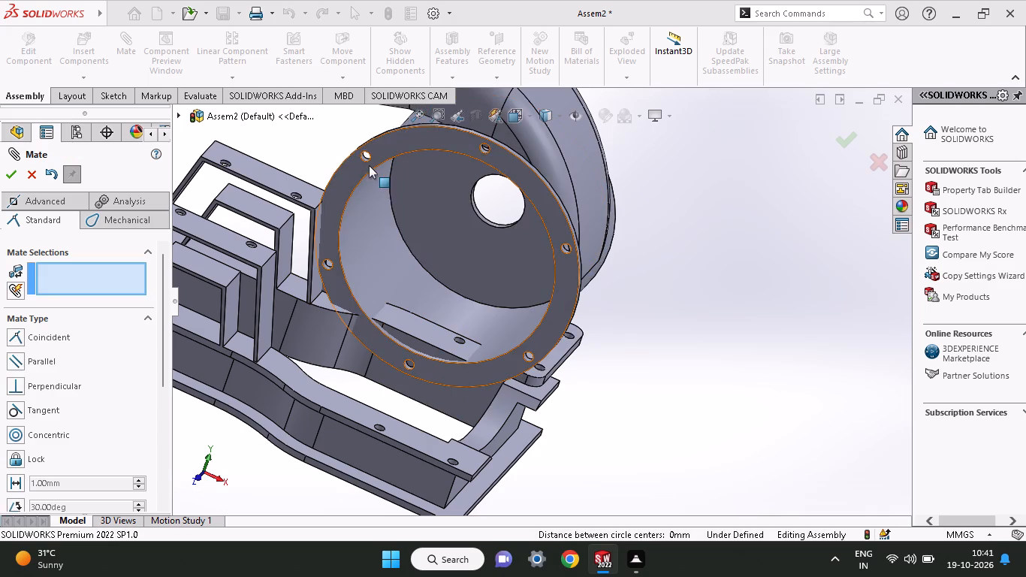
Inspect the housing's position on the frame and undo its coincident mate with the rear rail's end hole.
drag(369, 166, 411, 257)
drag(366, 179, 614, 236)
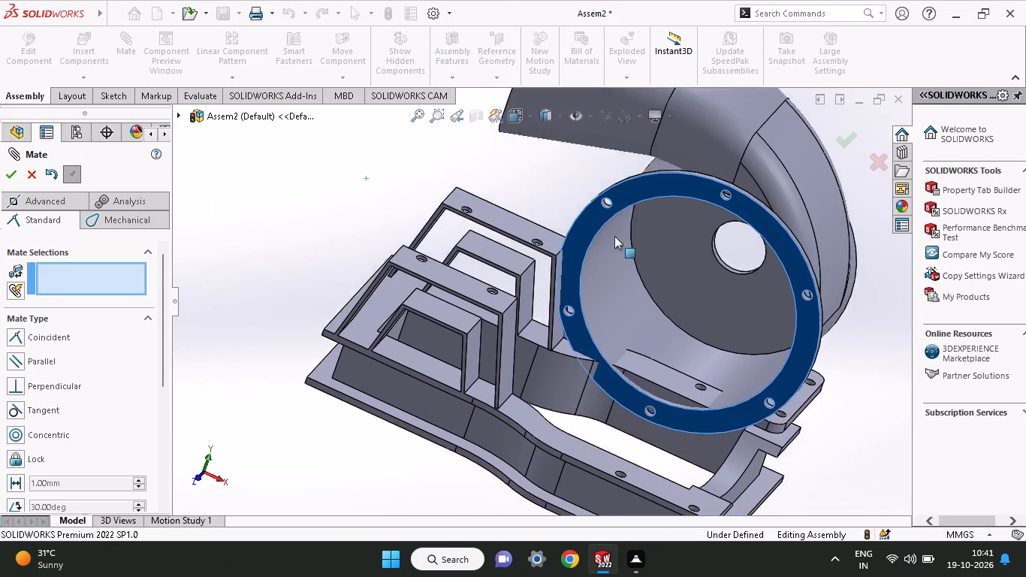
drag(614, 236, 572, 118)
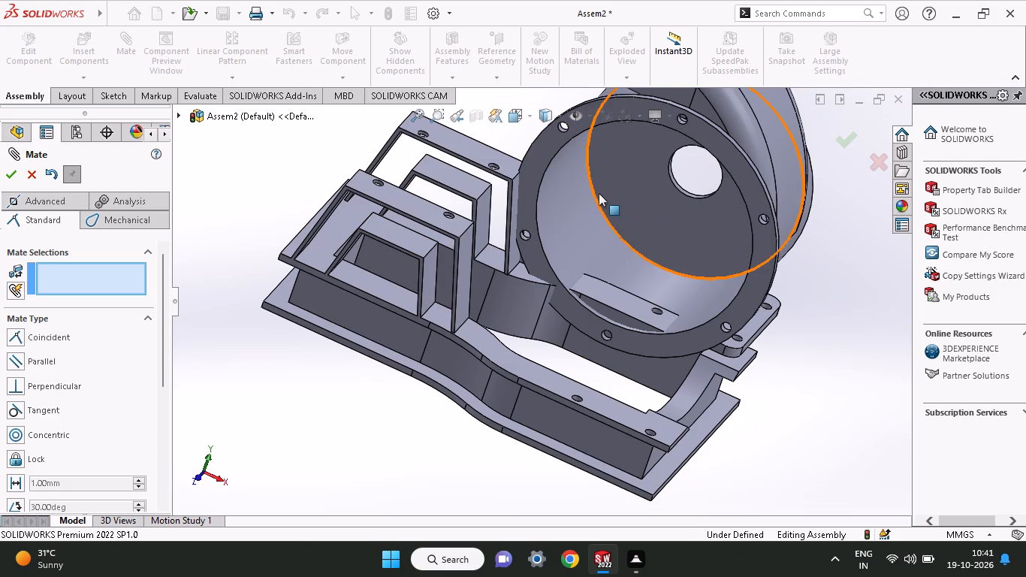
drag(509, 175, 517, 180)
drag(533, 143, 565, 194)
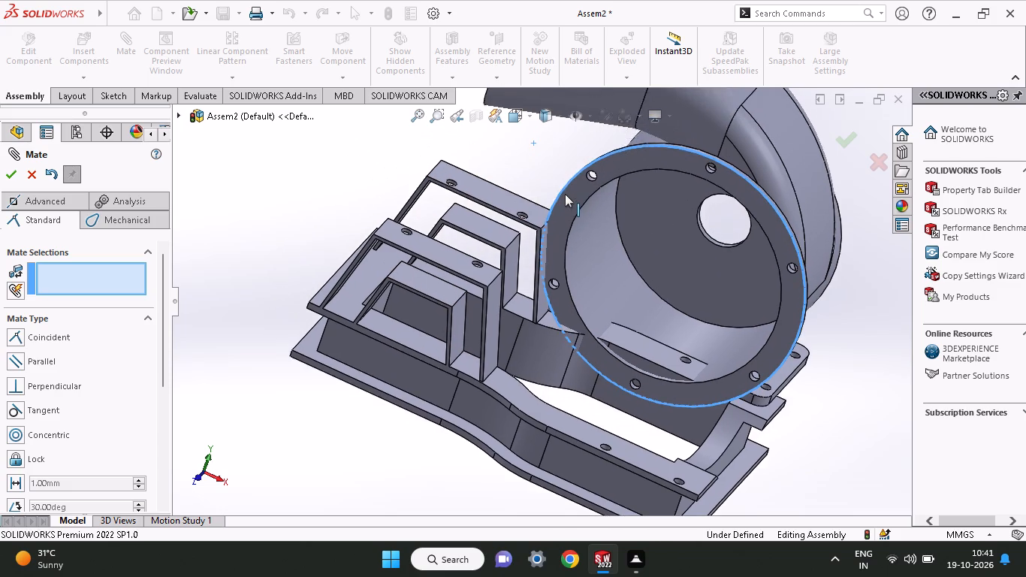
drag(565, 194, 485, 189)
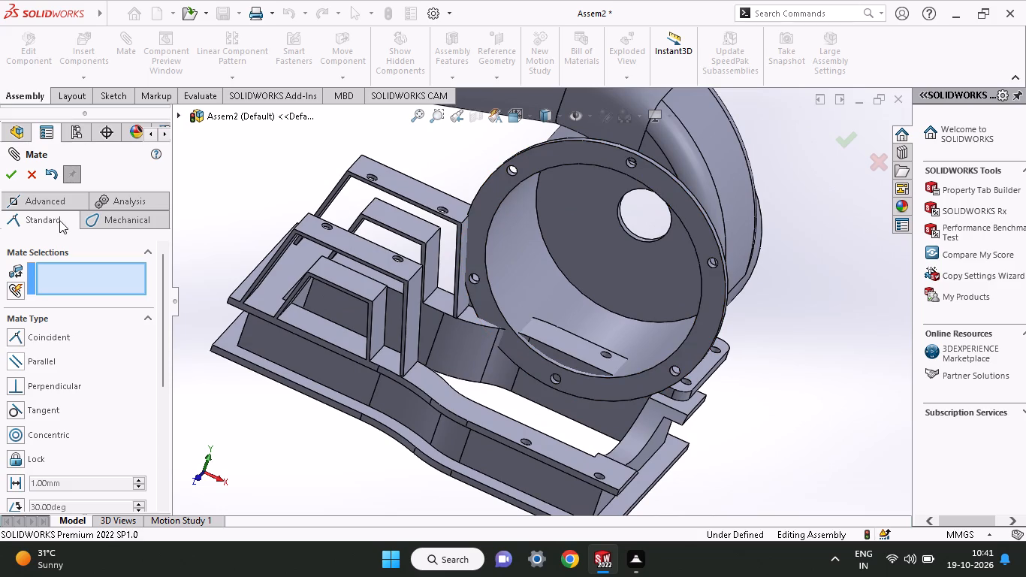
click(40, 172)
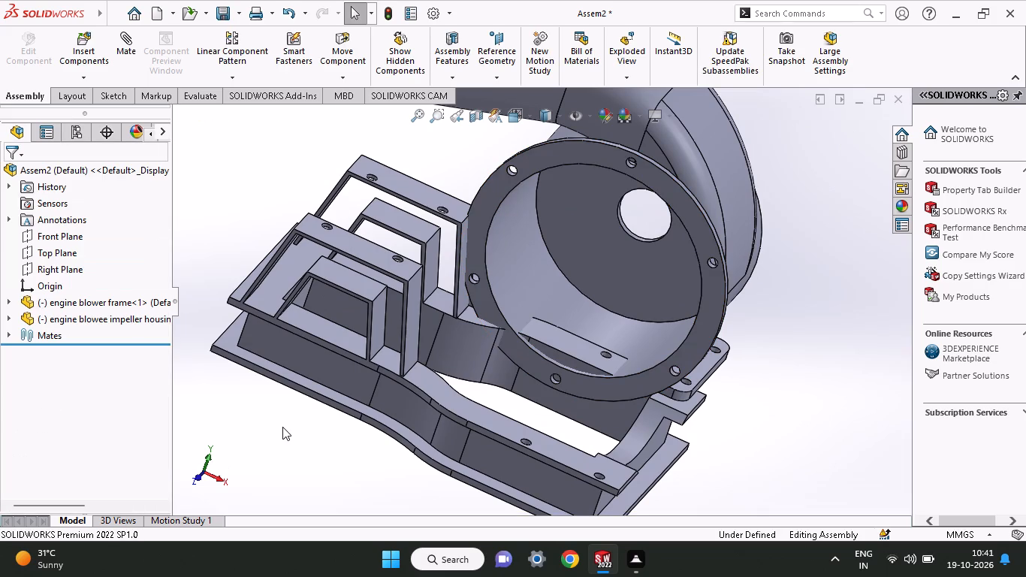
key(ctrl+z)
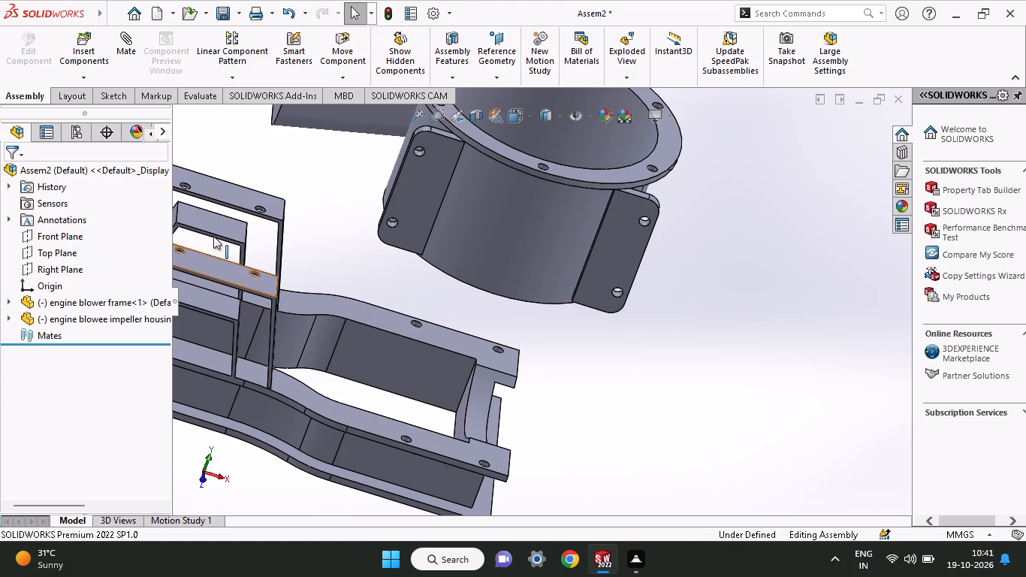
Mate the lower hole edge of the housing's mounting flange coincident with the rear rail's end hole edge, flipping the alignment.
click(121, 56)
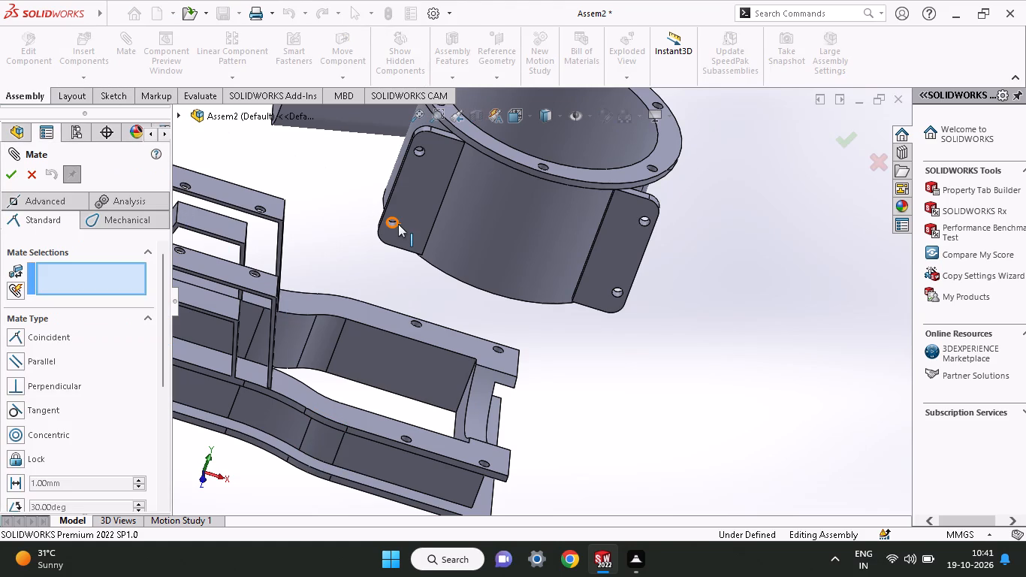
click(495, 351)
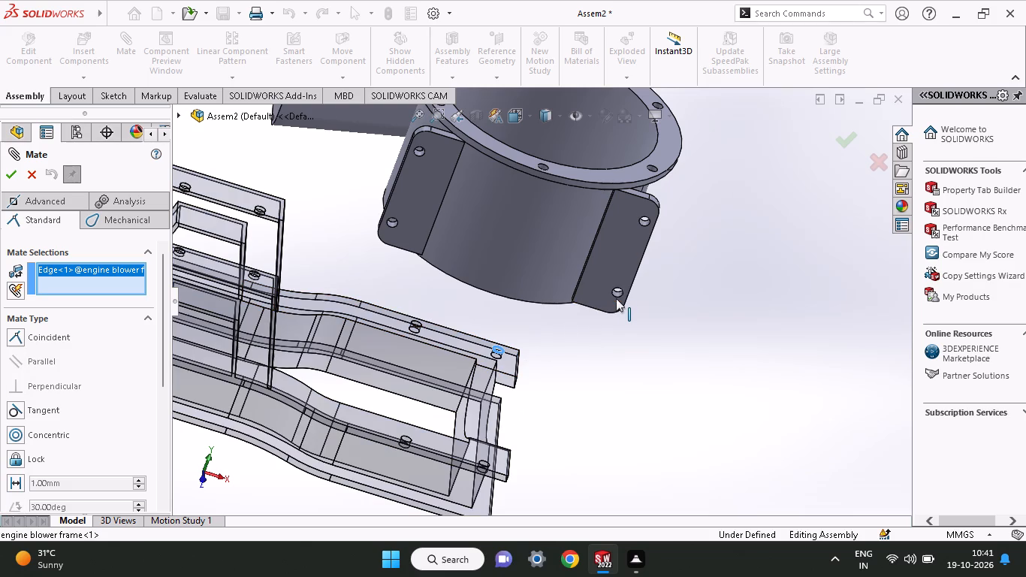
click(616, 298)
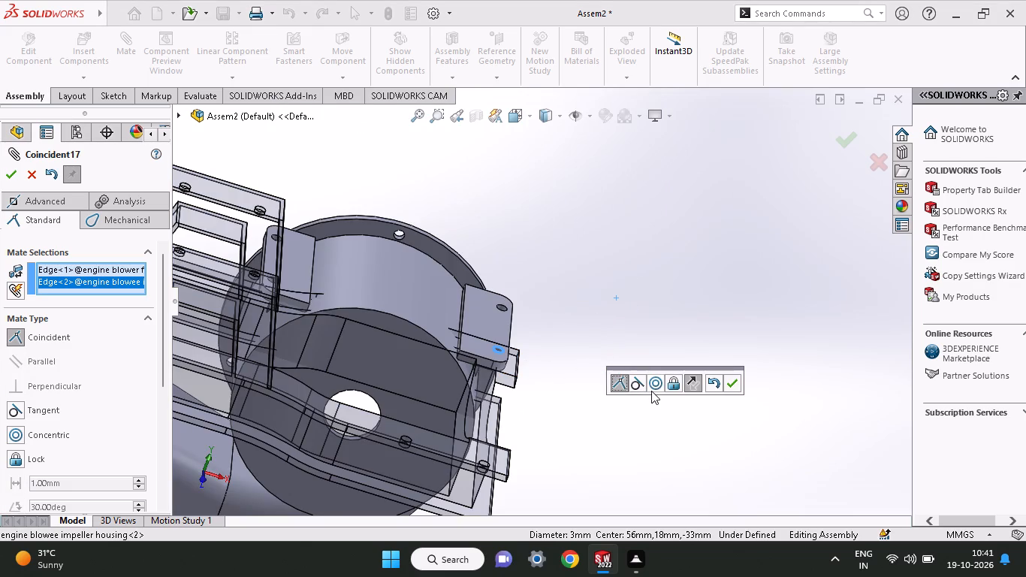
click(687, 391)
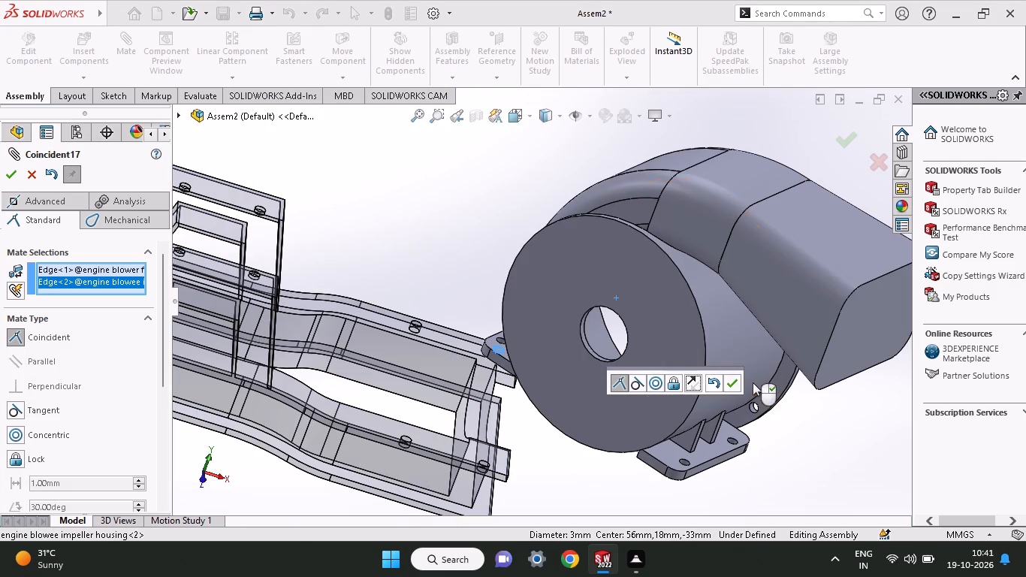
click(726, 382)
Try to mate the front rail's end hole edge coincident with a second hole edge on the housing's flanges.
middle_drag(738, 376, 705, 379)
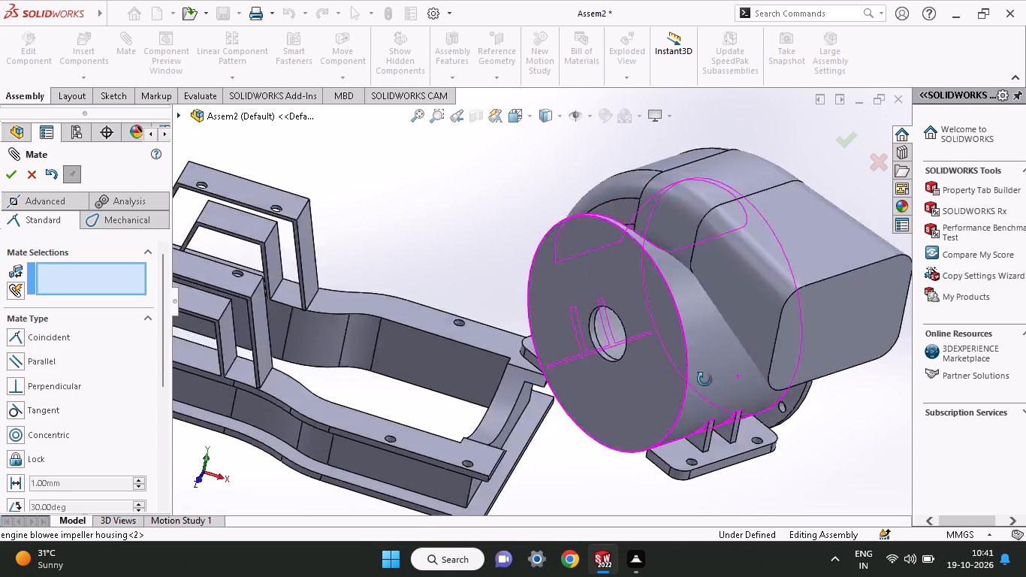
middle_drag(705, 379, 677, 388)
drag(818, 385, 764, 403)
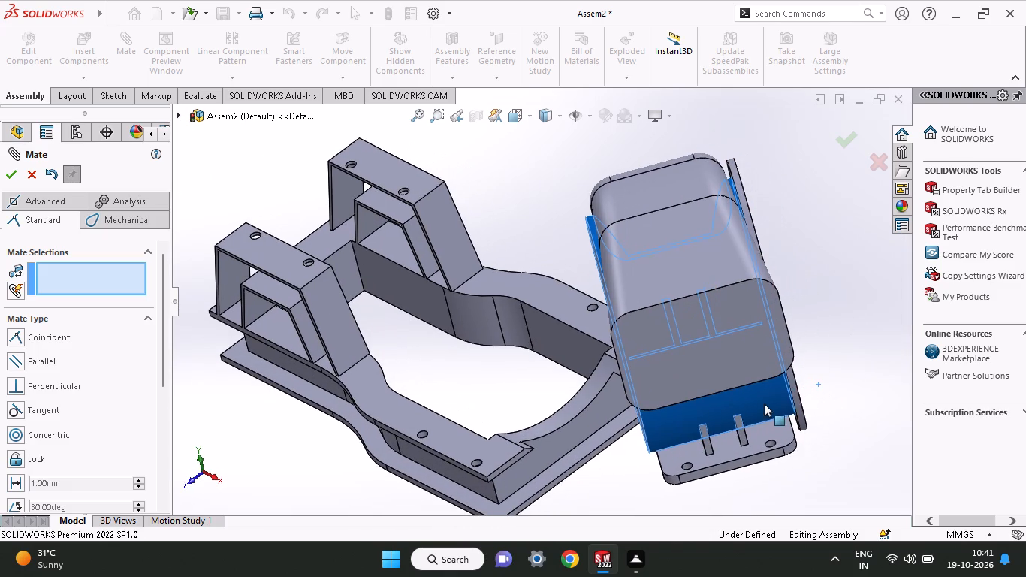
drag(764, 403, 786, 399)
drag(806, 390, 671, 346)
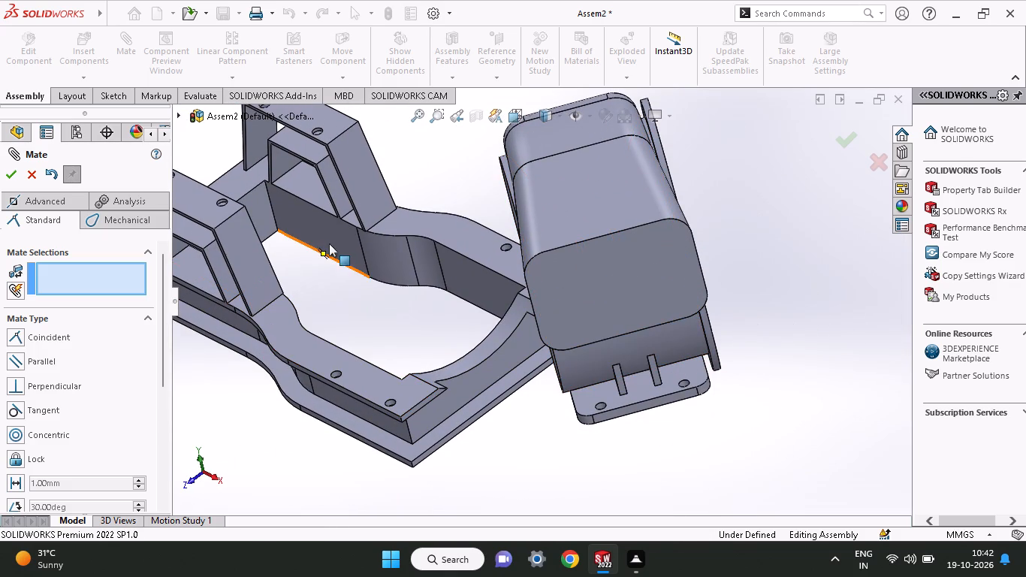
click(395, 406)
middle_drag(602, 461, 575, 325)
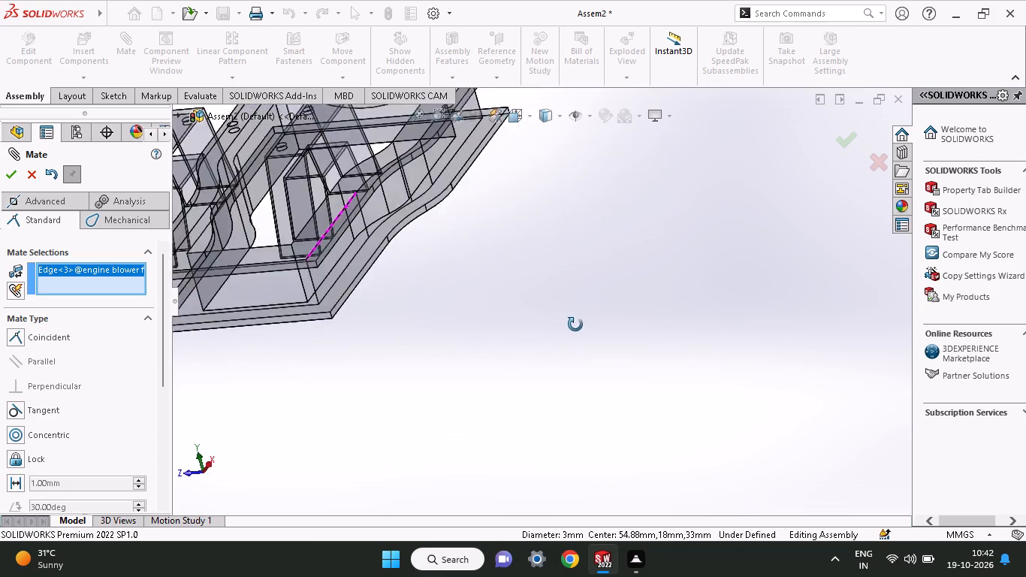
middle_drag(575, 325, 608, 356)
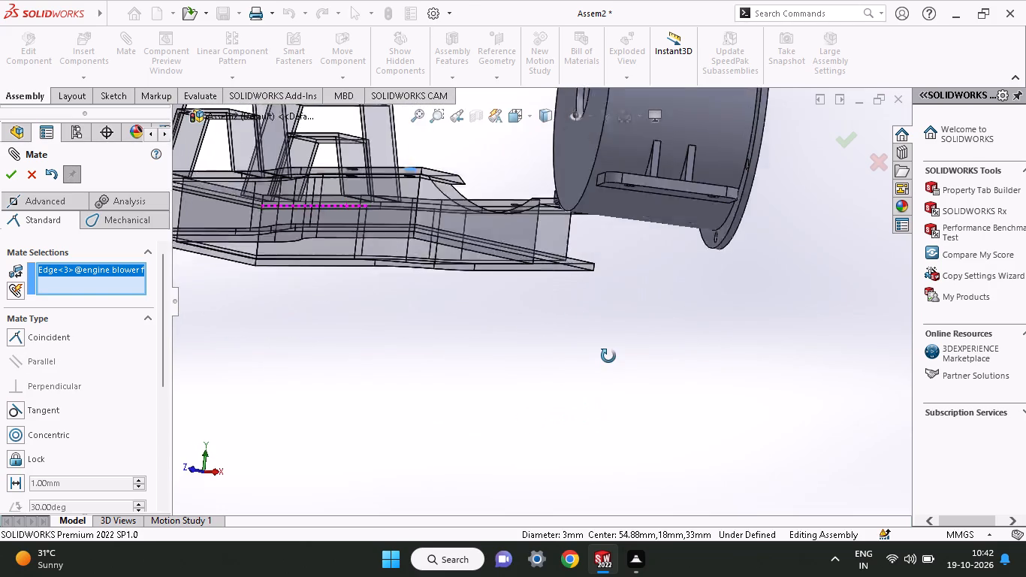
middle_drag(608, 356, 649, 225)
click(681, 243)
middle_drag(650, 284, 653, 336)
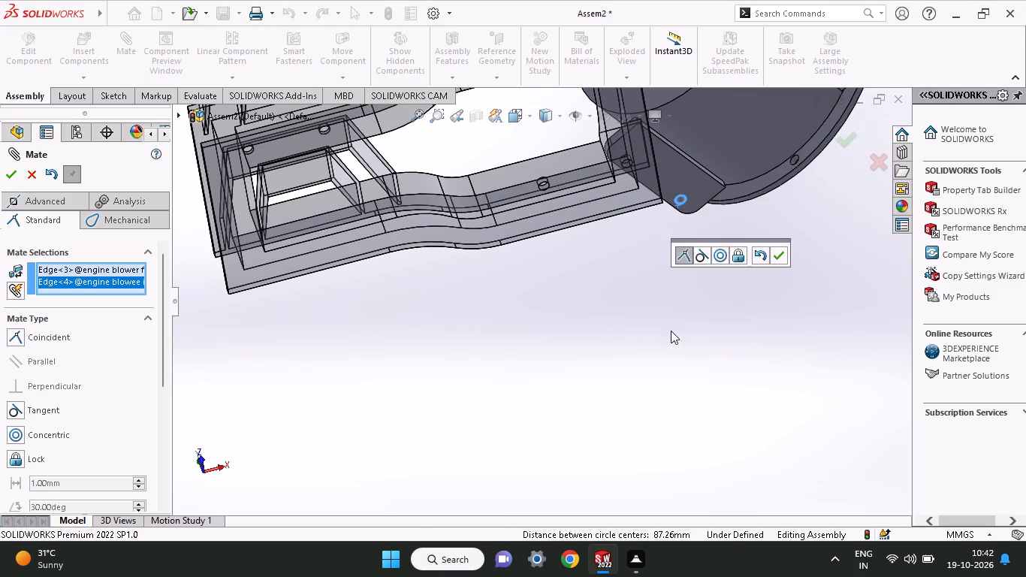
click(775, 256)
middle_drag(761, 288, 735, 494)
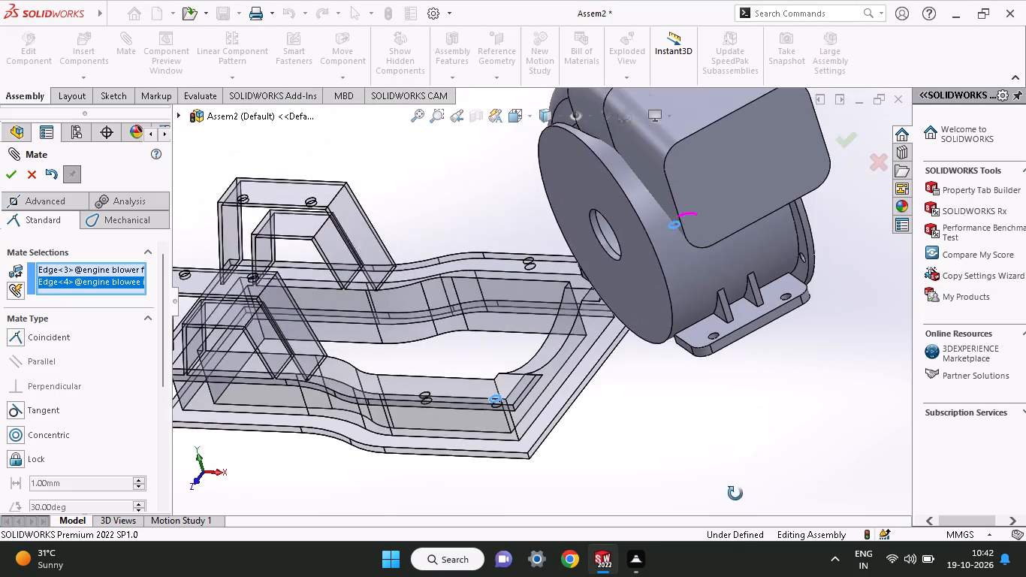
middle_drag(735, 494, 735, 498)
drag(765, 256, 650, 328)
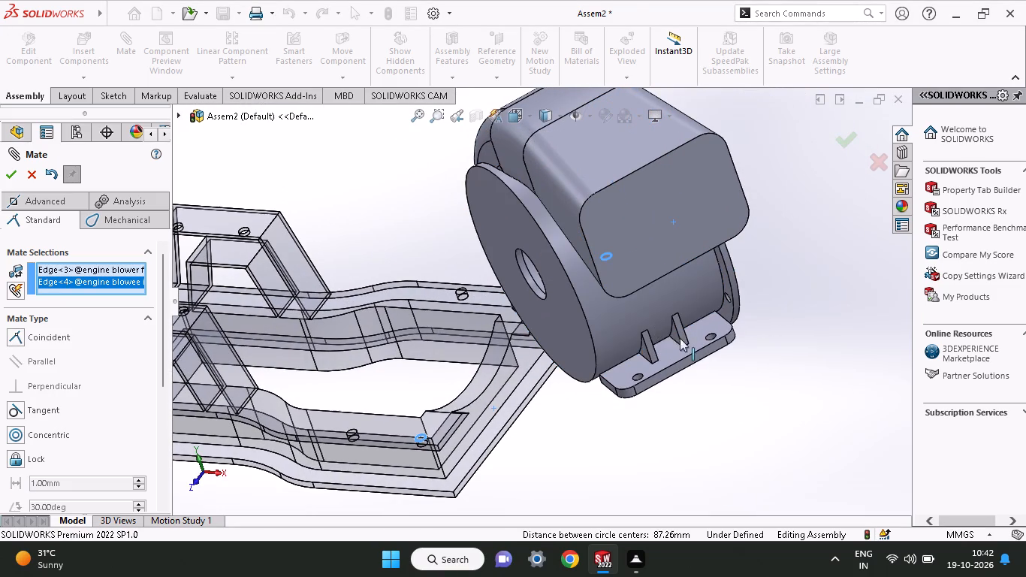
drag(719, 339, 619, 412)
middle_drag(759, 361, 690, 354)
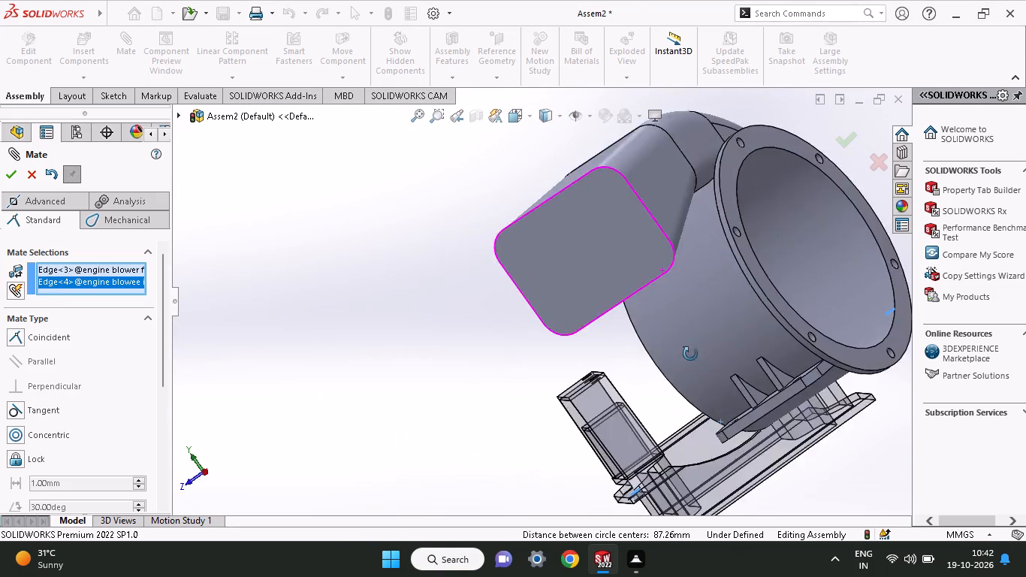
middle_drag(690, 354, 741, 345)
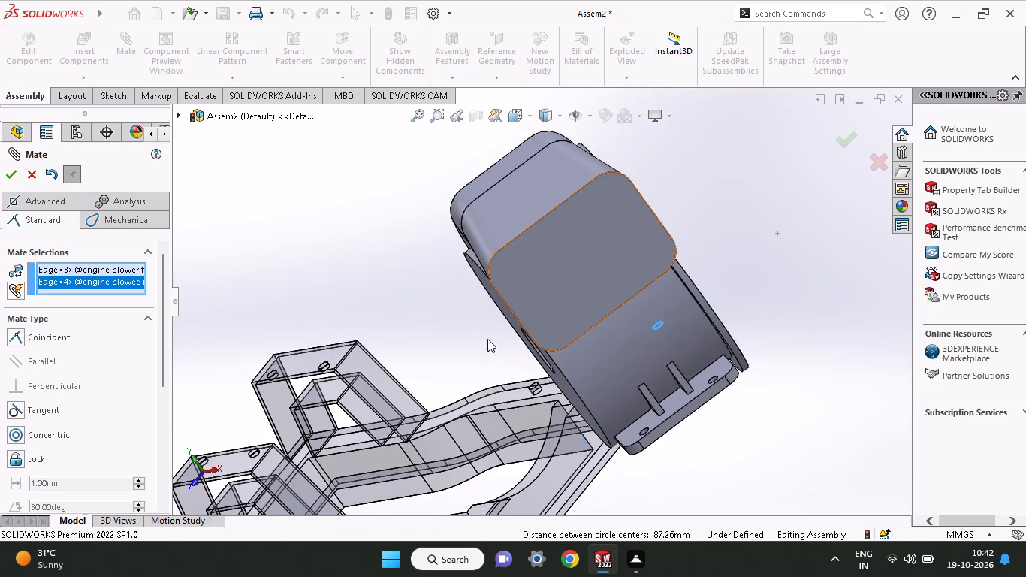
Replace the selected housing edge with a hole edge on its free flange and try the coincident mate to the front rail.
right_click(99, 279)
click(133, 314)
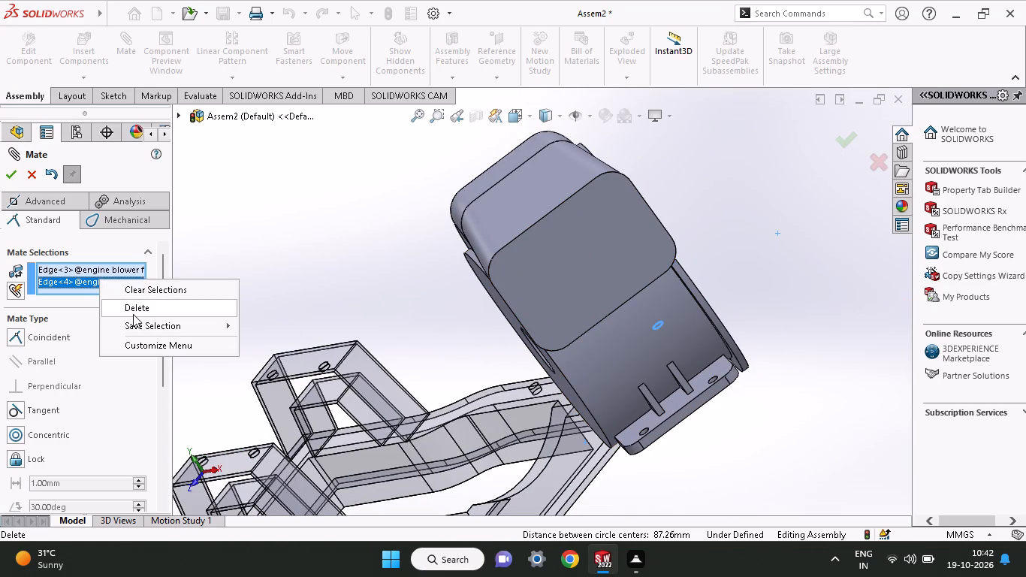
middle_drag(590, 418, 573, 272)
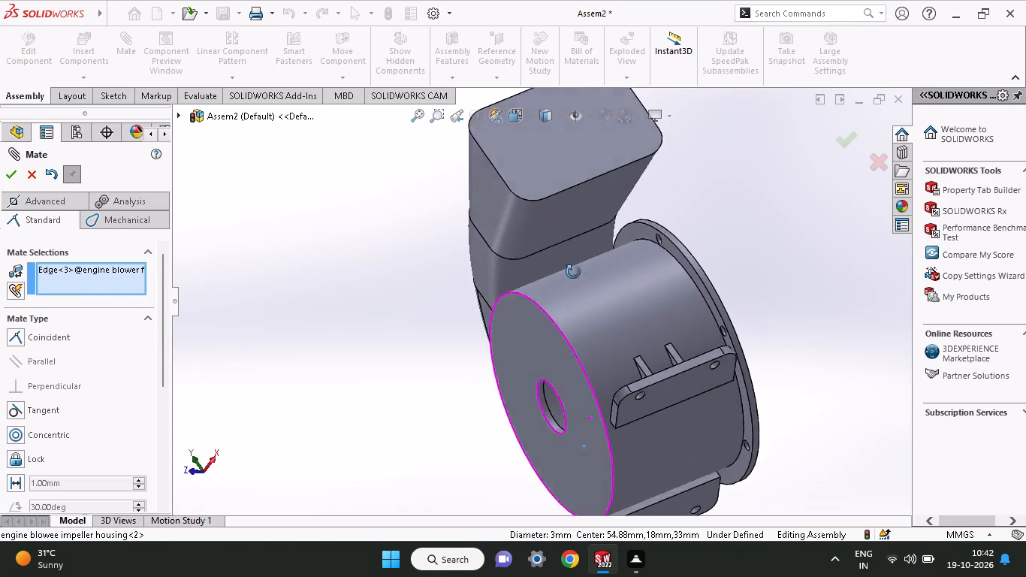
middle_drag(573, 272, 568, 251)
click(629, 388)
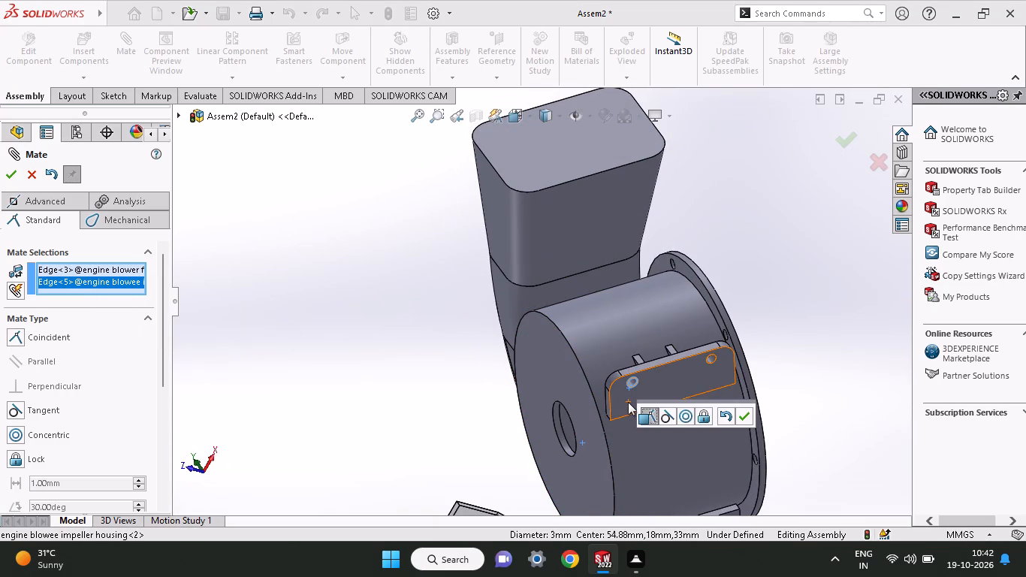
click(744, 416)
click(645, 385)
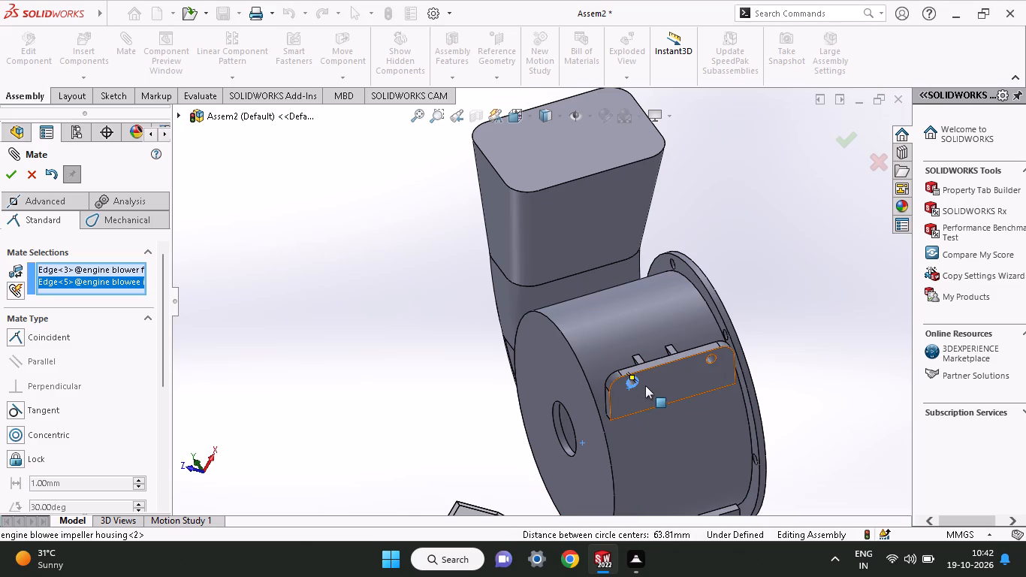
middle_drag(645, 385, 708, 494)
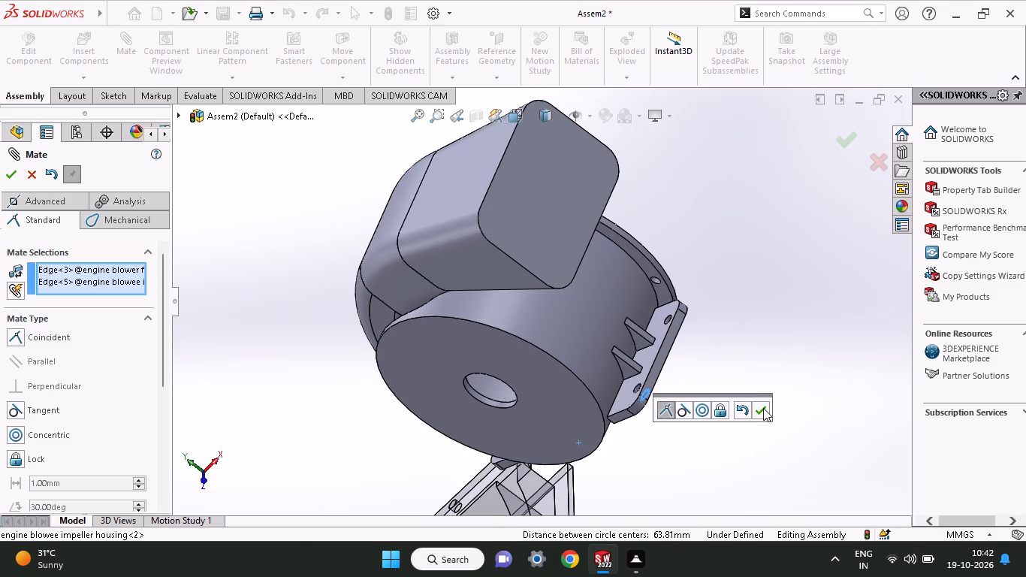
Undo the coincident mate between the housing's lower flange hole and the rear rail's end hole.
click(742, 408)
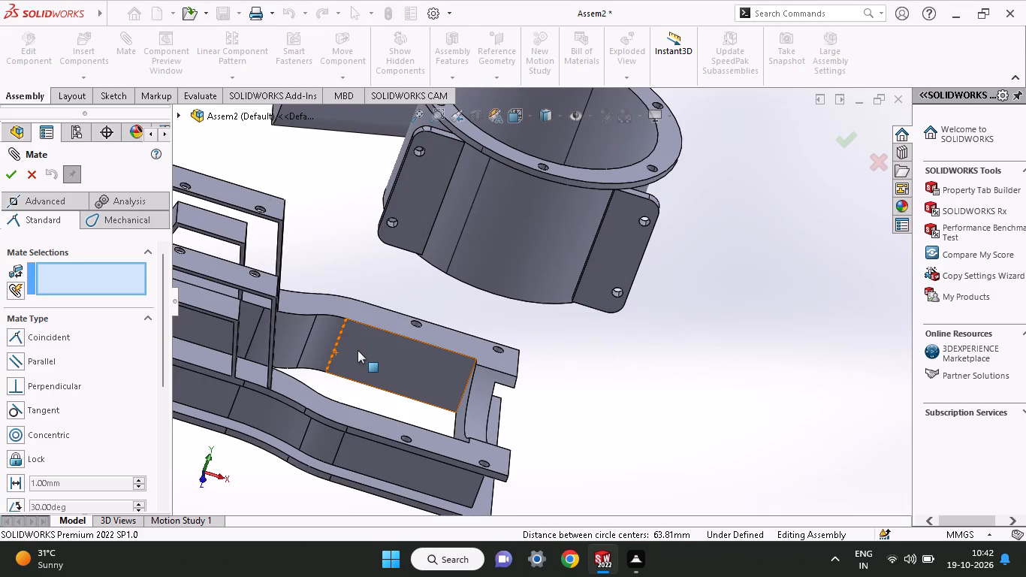